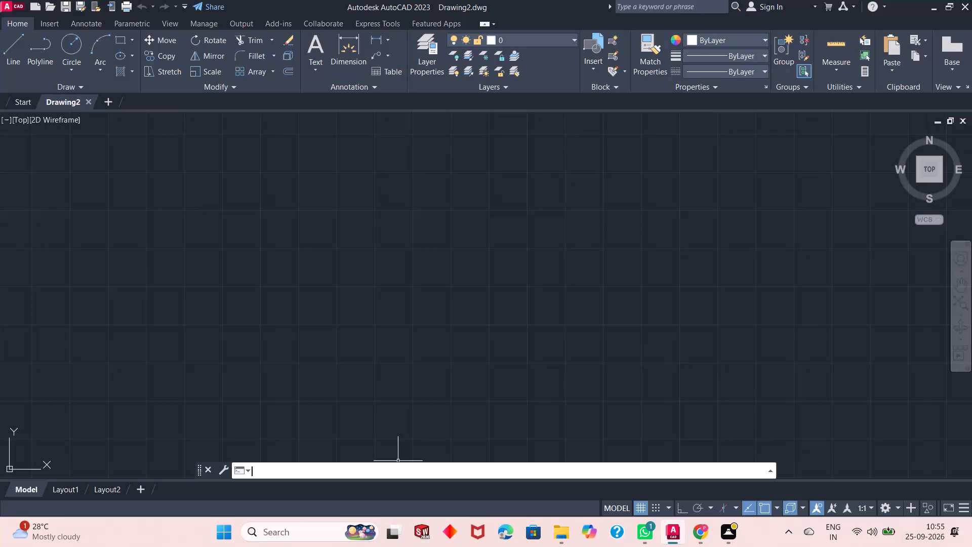
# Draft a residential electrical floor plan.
# Turn on command logging with LOGFILEON.
pyautogui.write('log')
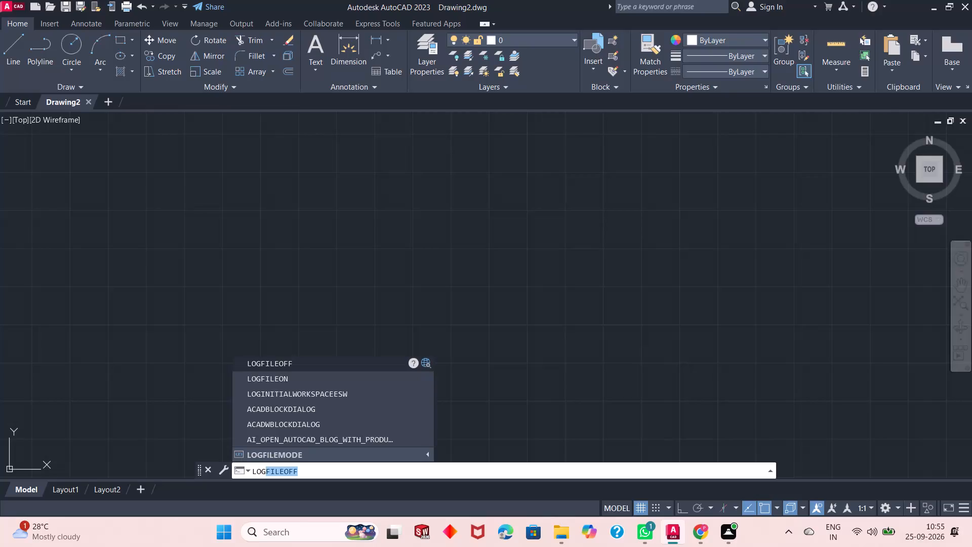
pyautogui.click(306, 381)
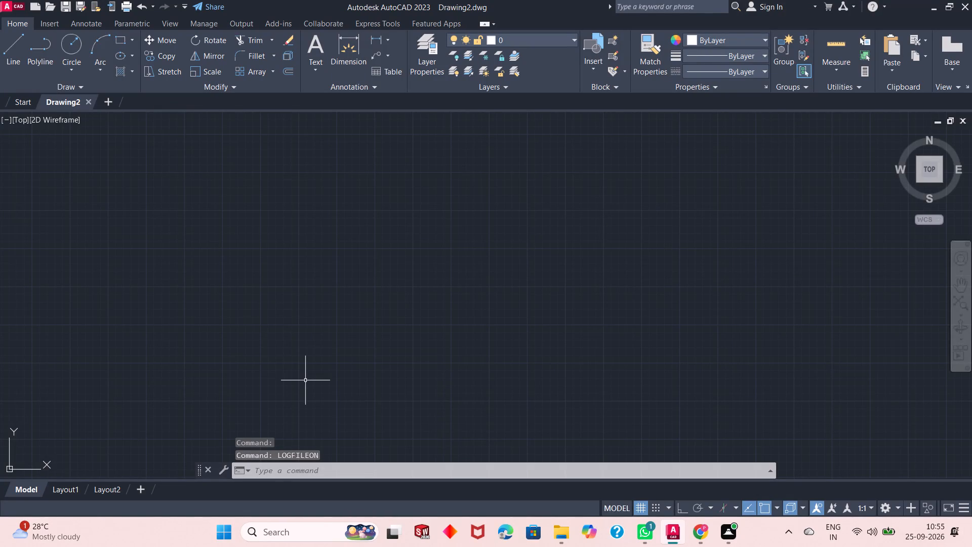
# Set the model space limits with lower corner 0,0 and upper corner 100,100.
pyautogui.write('limi')
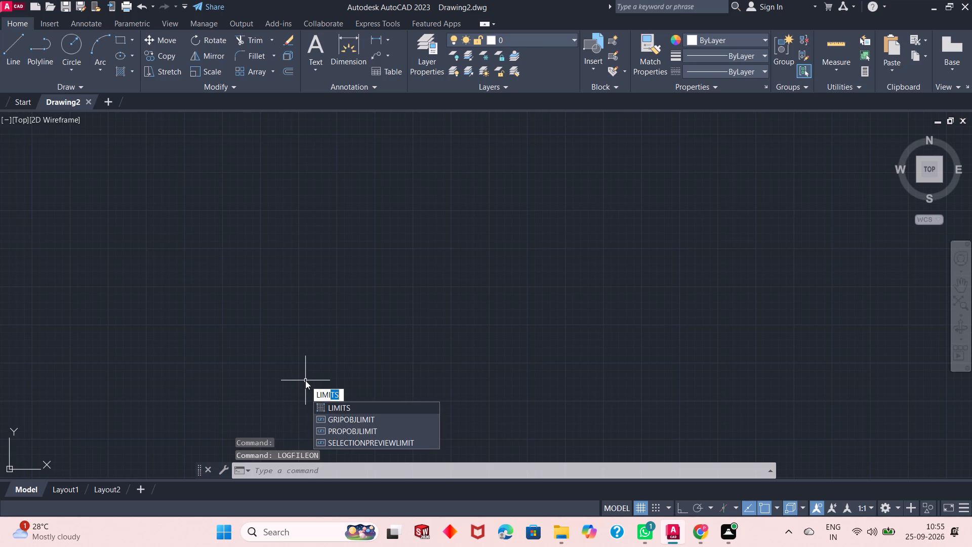
pyautogui.press('Return')
pyautogui.press('0')
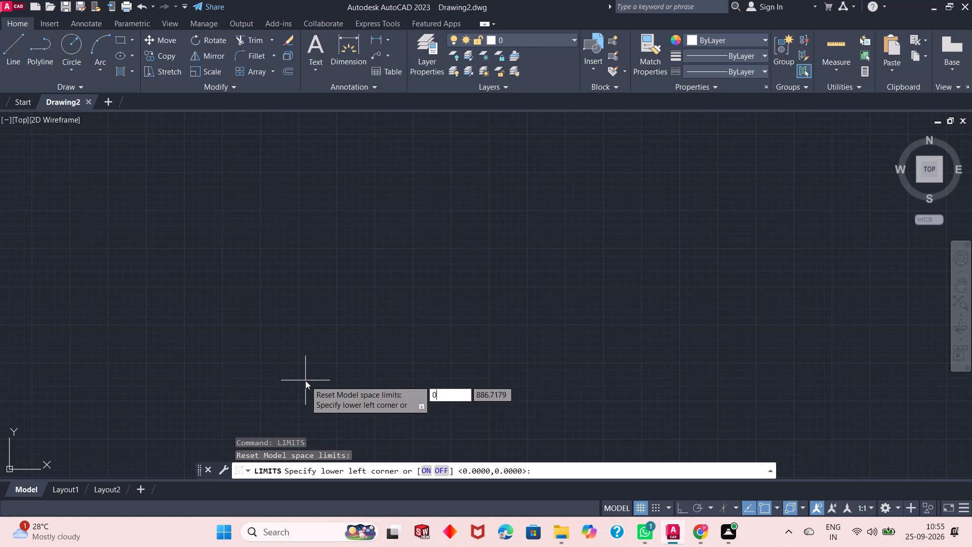
pyautogui.write(',0')
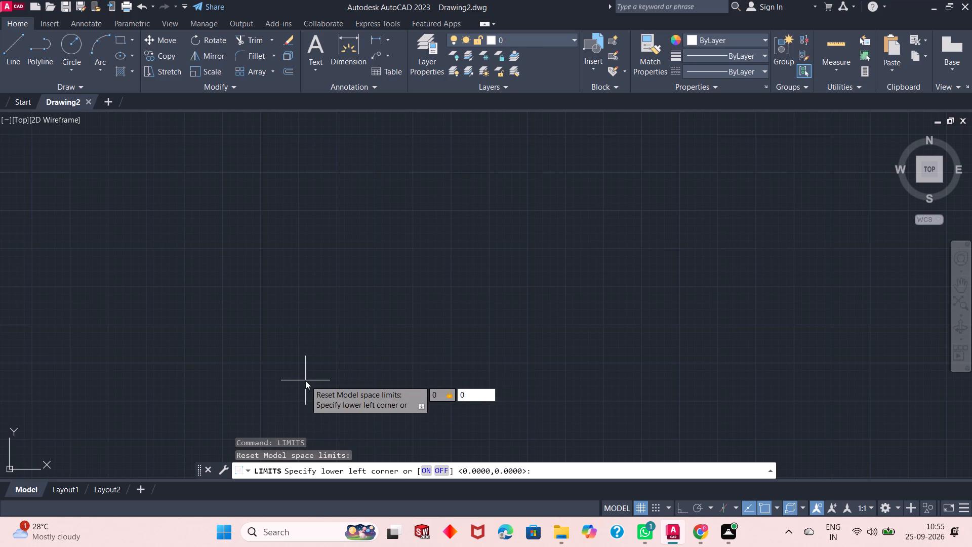
pyautogui.press('Return')
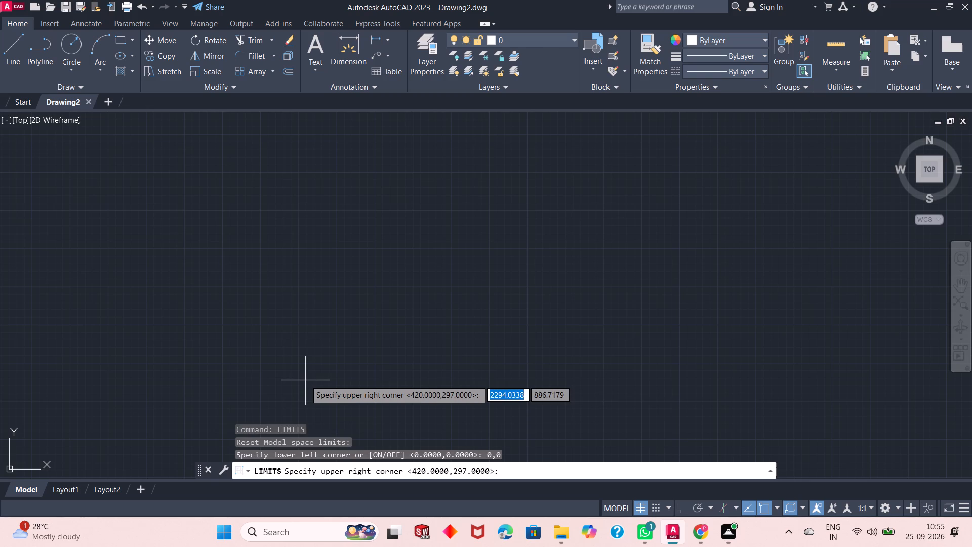
pyautogui.write('100')
pyautogui.write(',100')
pyautogui.press('Return')
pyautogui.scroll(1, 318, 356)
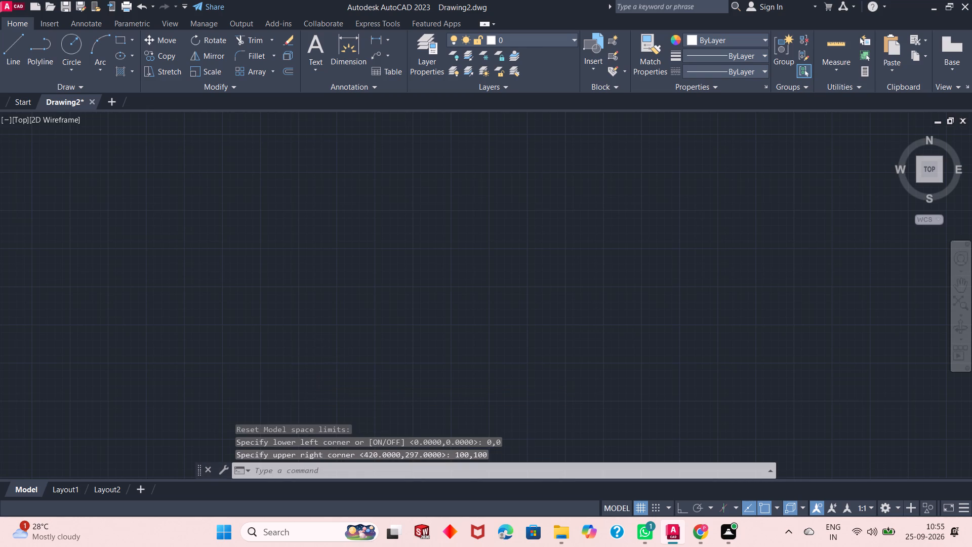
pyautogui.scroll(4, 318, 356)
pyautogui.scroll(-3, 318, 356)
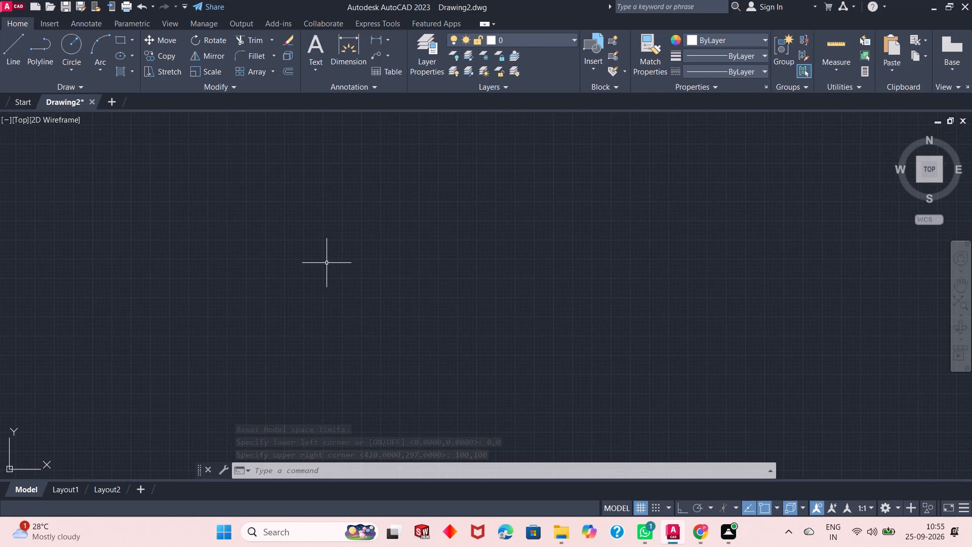
# Configure the drawing units to Engineering length type with 0'-0" precision and Inches as the insertion scale.
pyautogui.write('un')
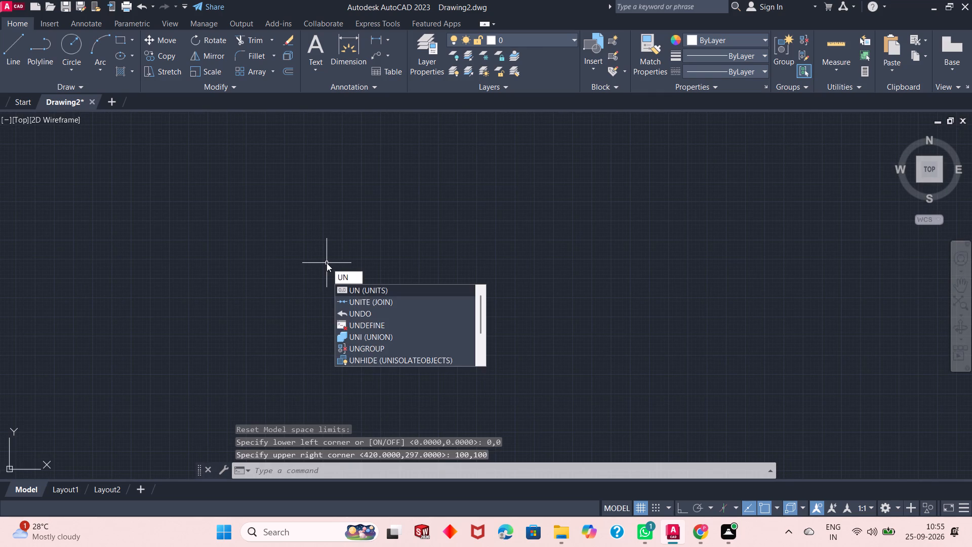
pyautogui.press('Return')
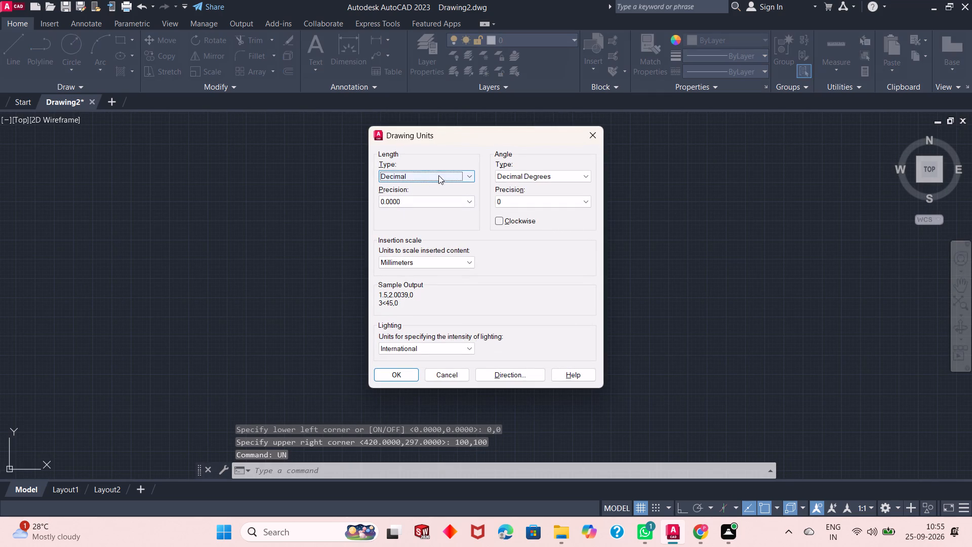
pyautogui.click(469, 178)
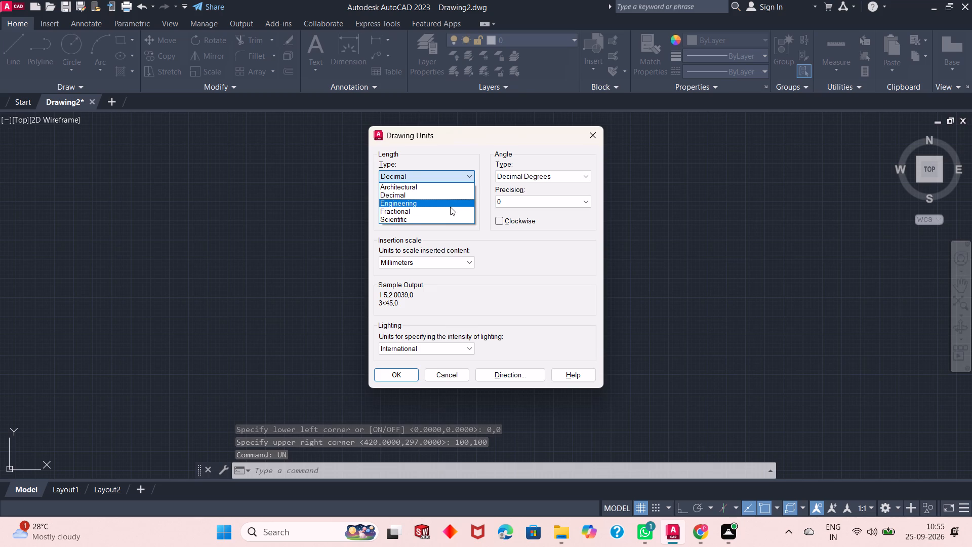
pyautogui.click(420, 204)
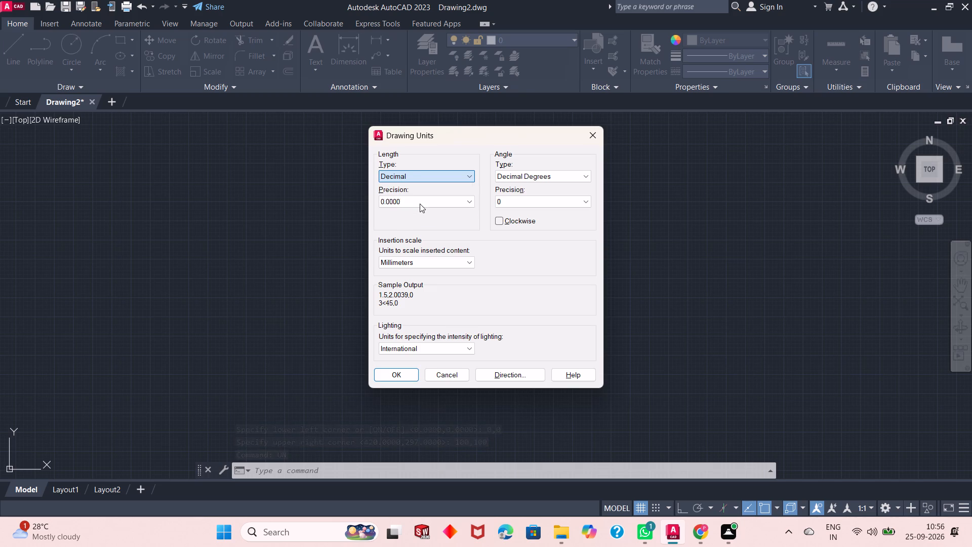
pyautogui.click(419, 205)
pyautogui.click(416, 213)
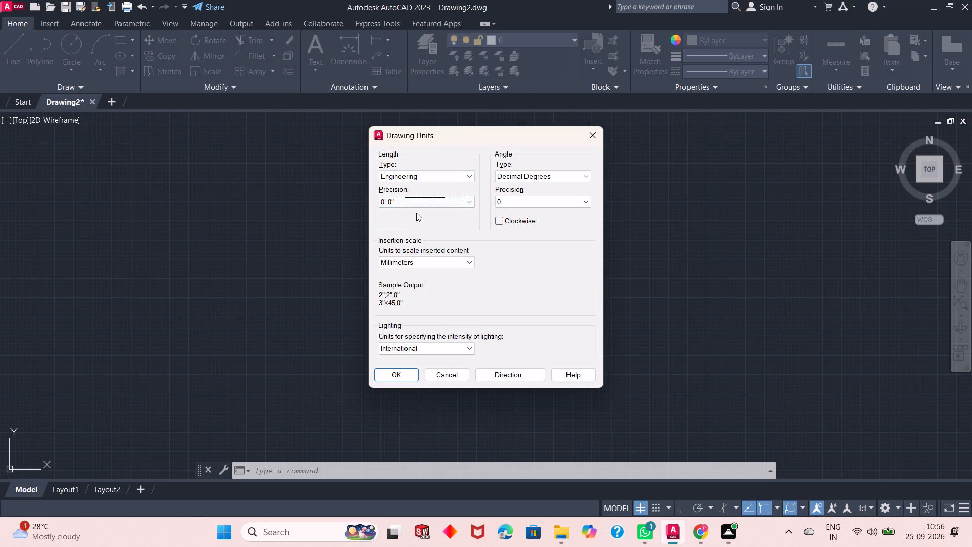
pyautogui.click(422, 261)
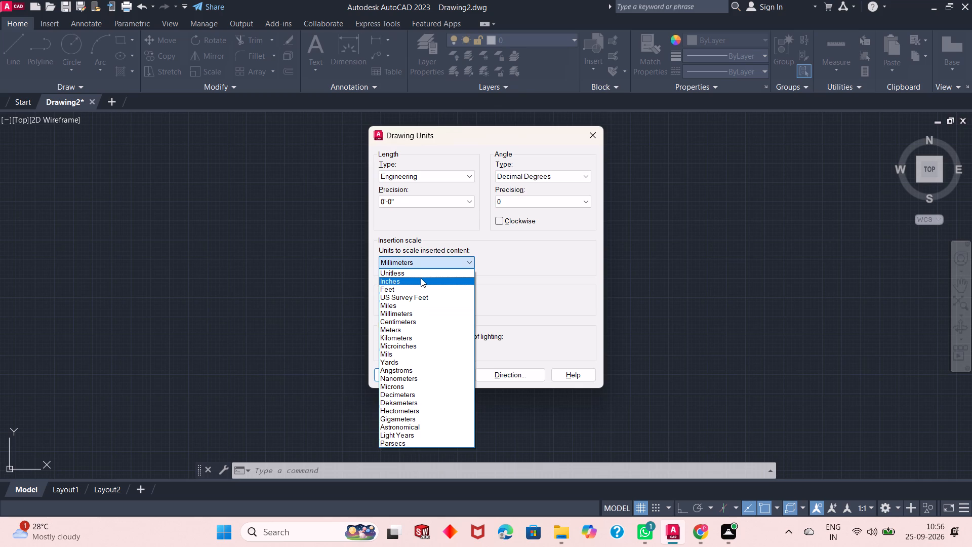
pyautogui.click(421, 278)
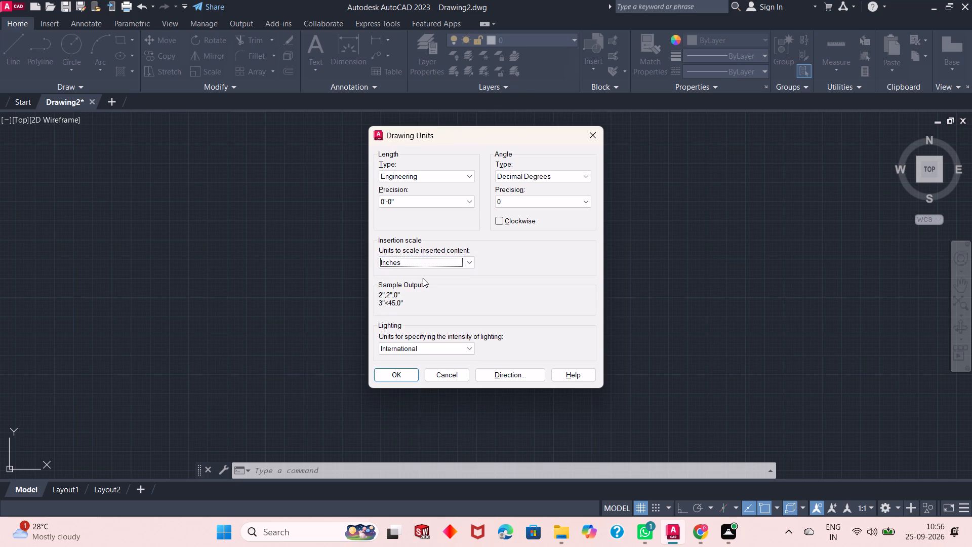
pyautogui.click(465, 266)
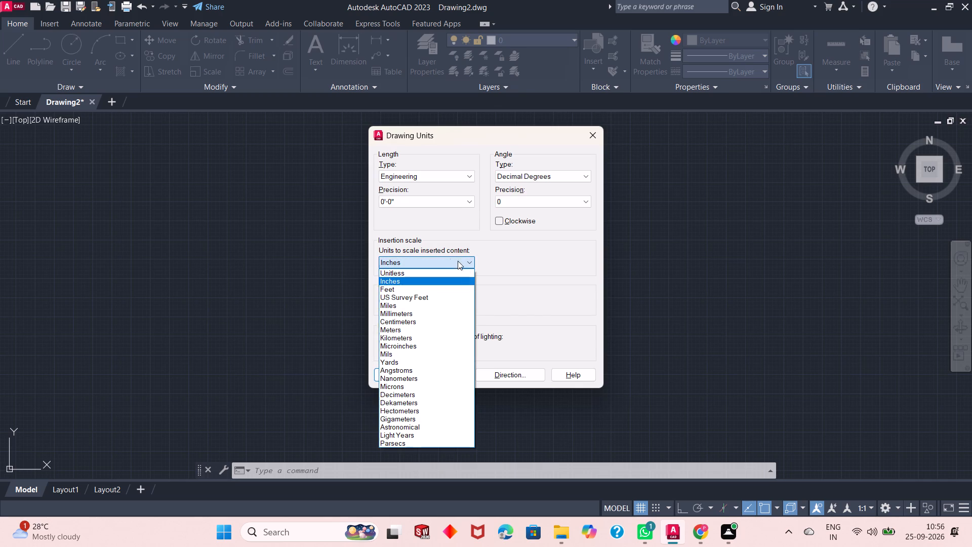
pyautogui.click(450, 259)
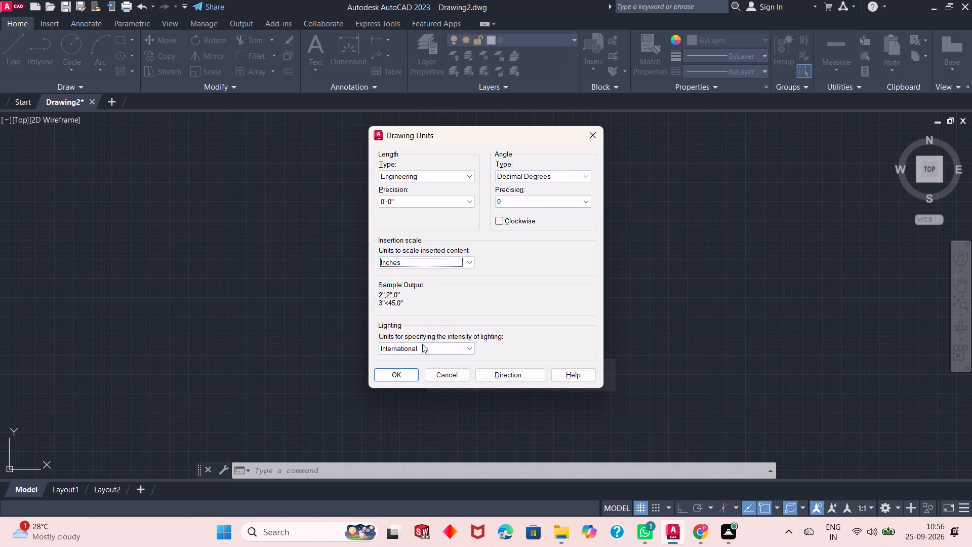
pyautogui.click(398, 377)
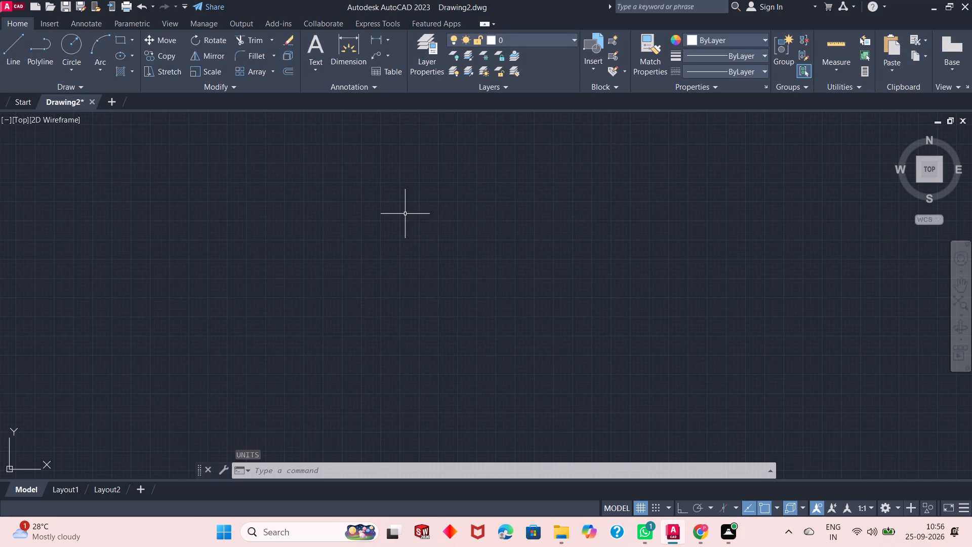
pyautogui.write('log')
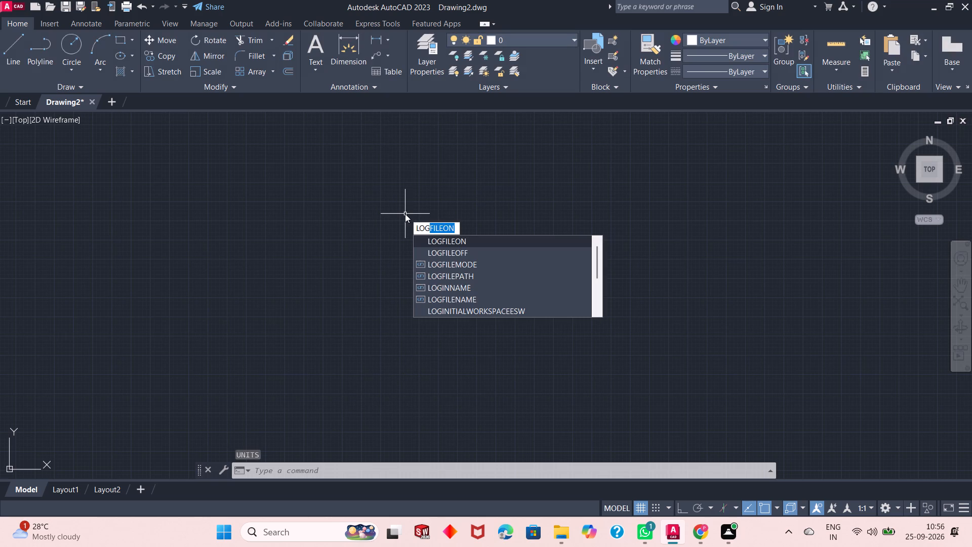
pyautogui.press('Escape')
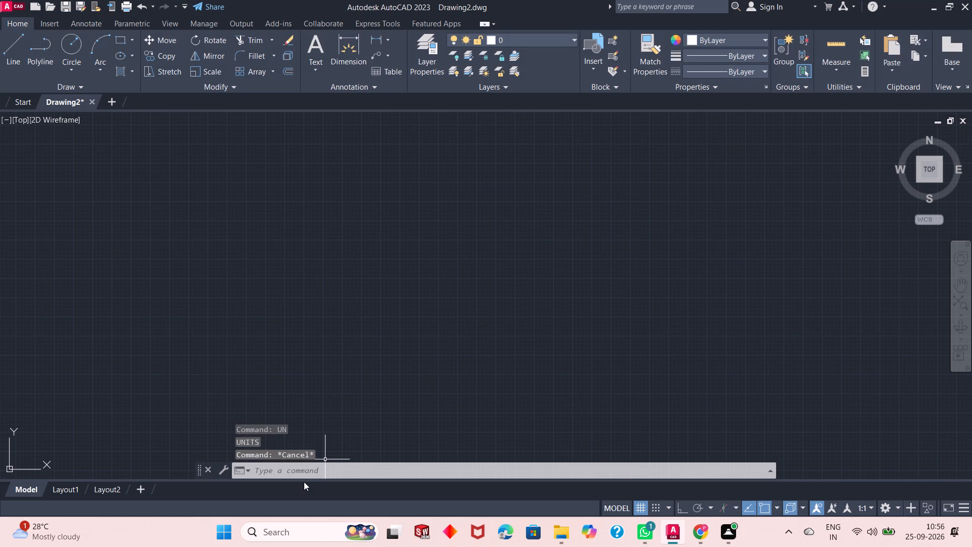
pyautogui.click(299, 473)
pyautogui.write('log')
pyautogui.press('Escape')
# Modify the ISO-25 dimension style's primary units to Engineering format with 0'-0" precision.
pyautogui.press('d')
pyautogui.press('Return')
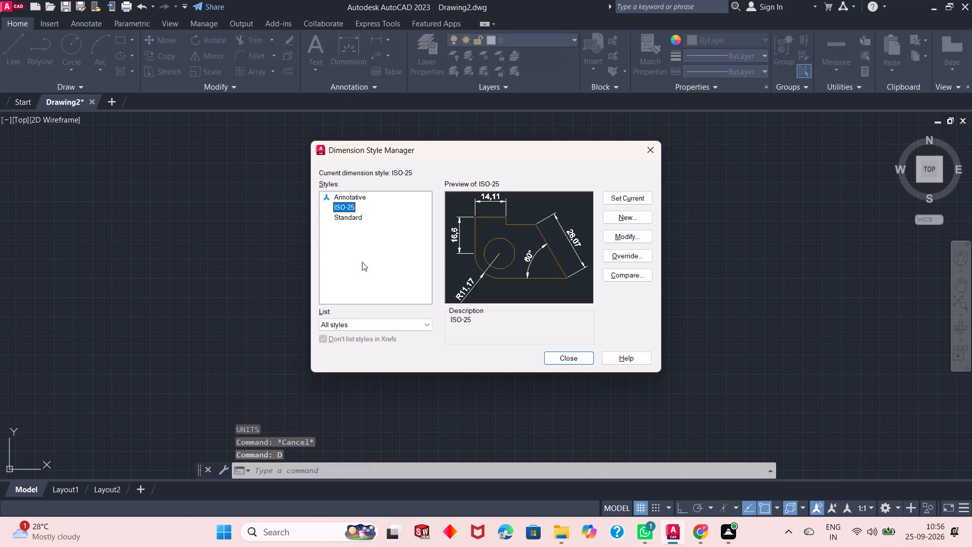
pyautogui.click(628, 221)
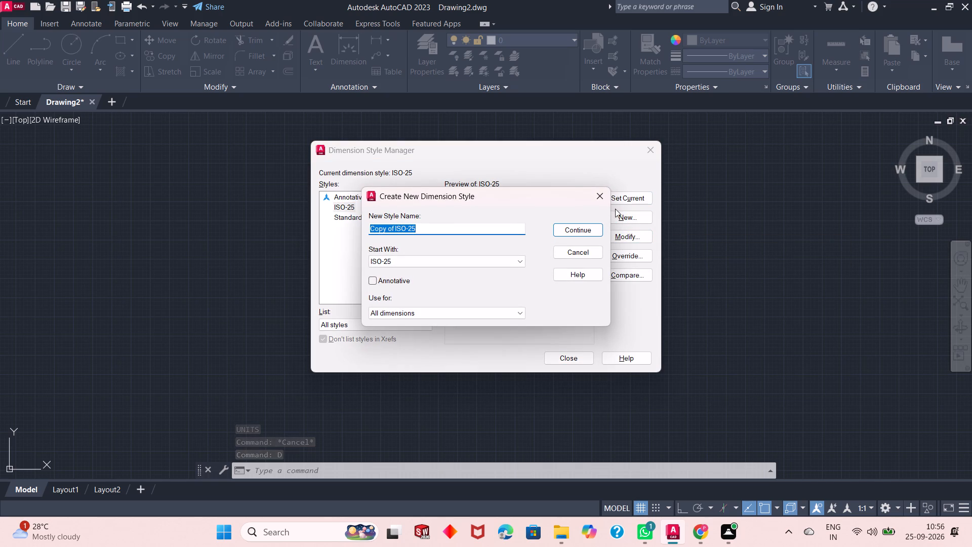
pyautogui.click(591, 193)
pyautogui.click(634, 239)
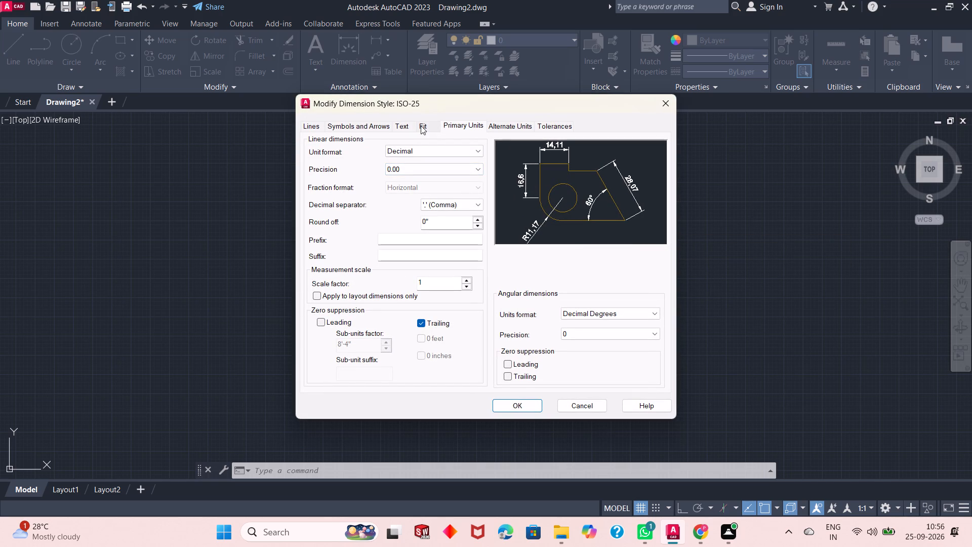
pyautogui.click(427, 170)
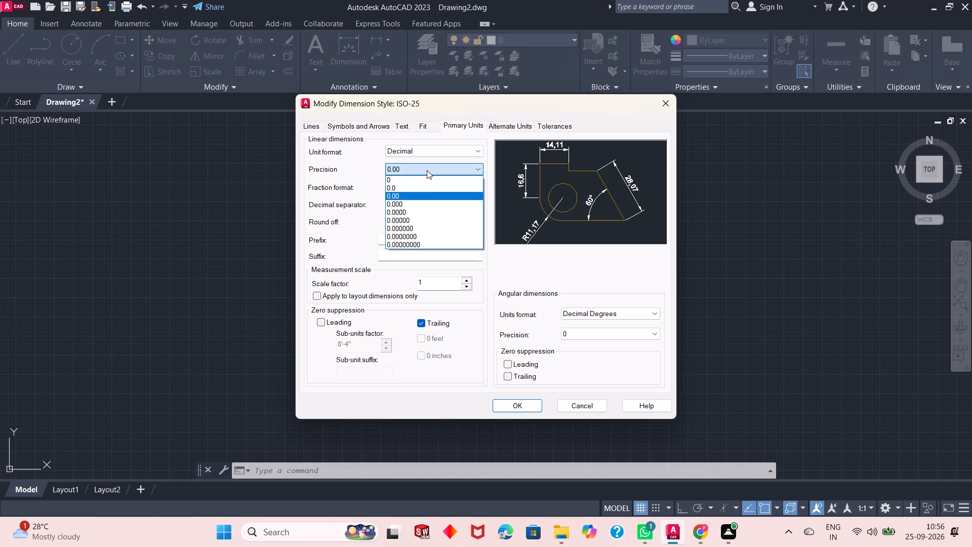
pyautogui.click(423, 150)
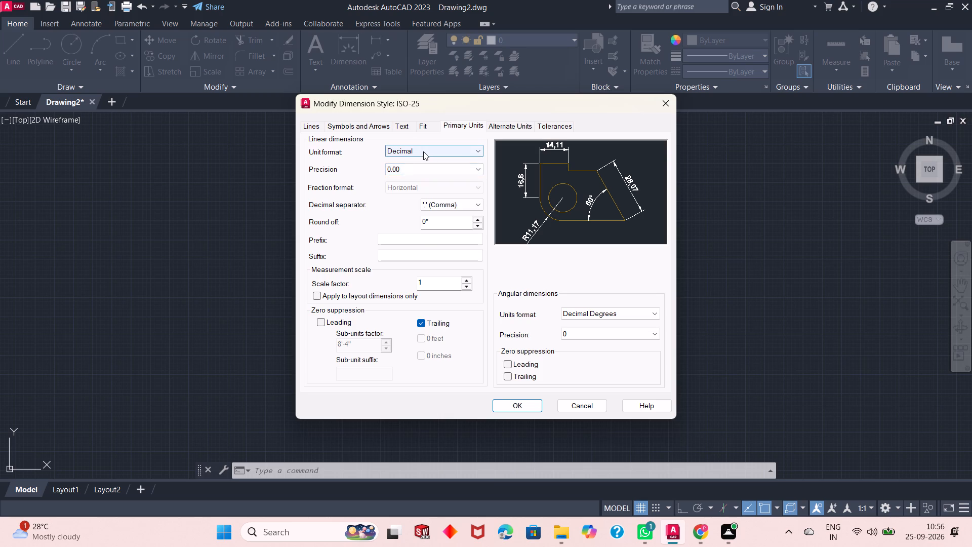
pyautogui.click(423, 151)
pyautogui.click(429, 177)
pyautogui.click(432, 166)
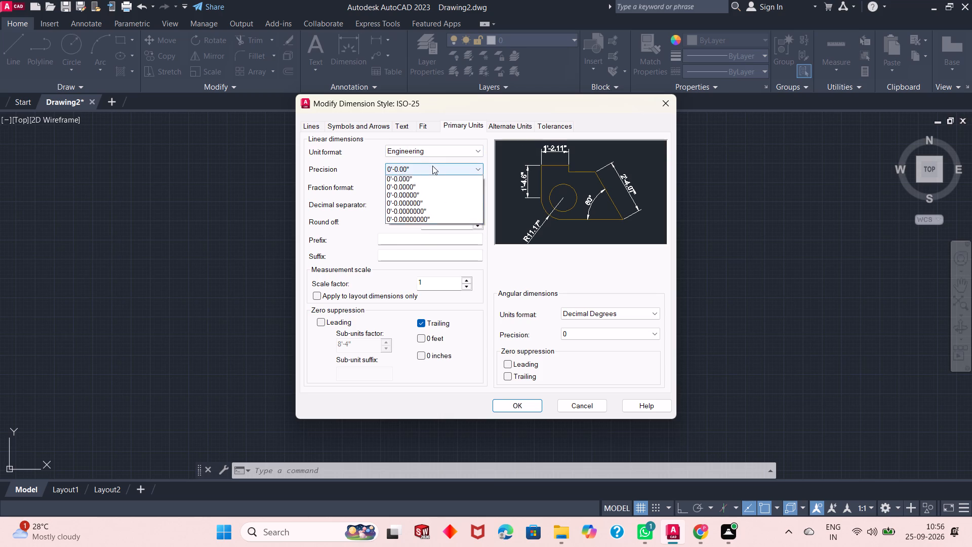
pyautogui.click(429, 181)
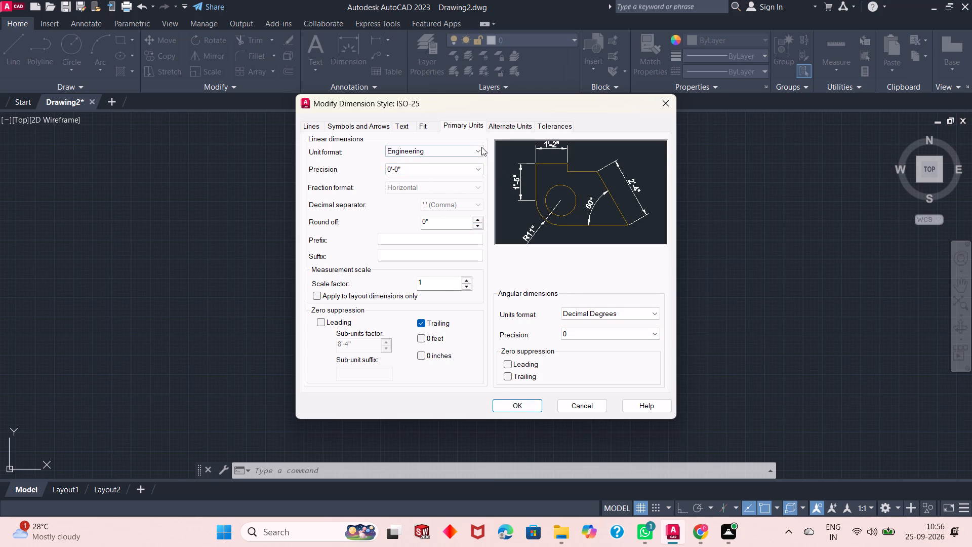
pyautogui.click(464, 126)
pyautogui.click(499, 128)
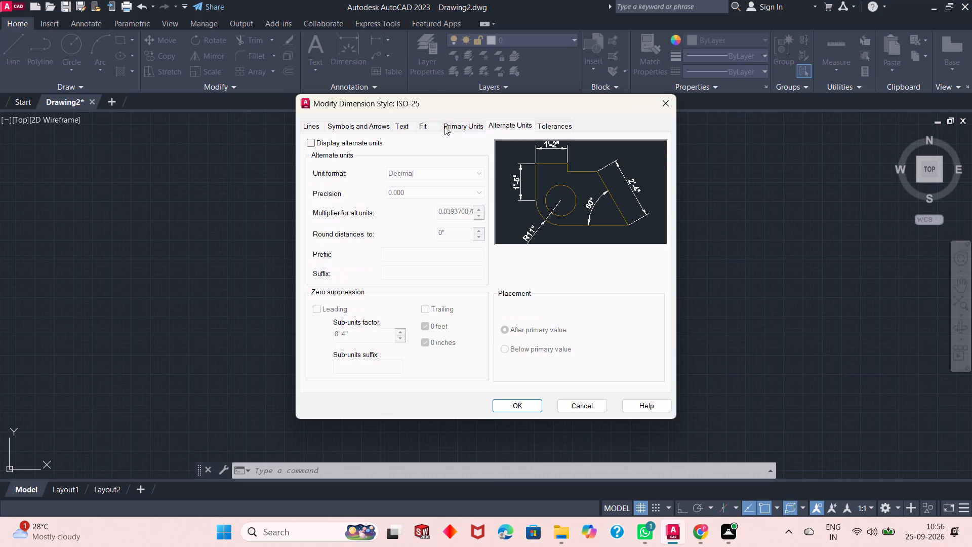
pyautogui.click(429, 126)
pyautogui.click(404, 126)
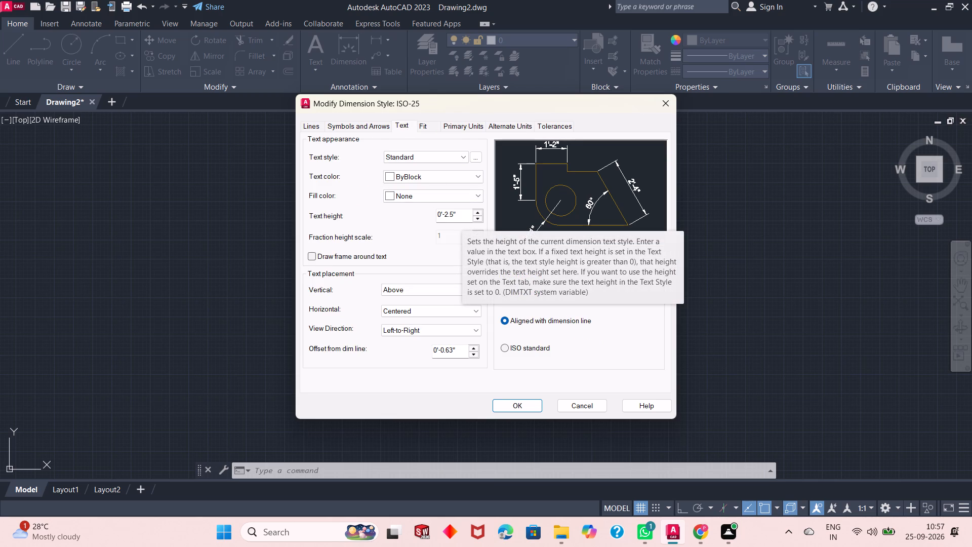
pyautogui.click(428, 128)
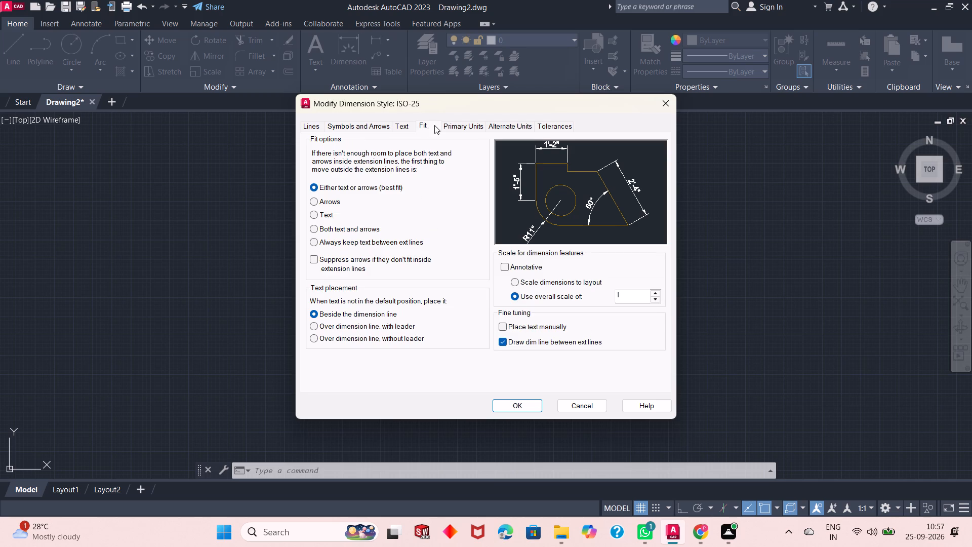
pyautogui.click(447, 126)
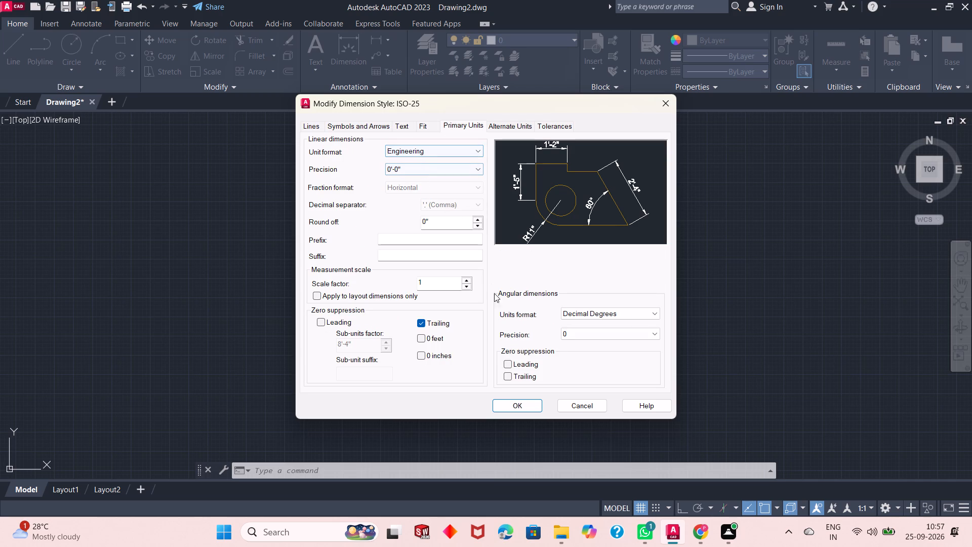
pyautogui.click(524, 407)
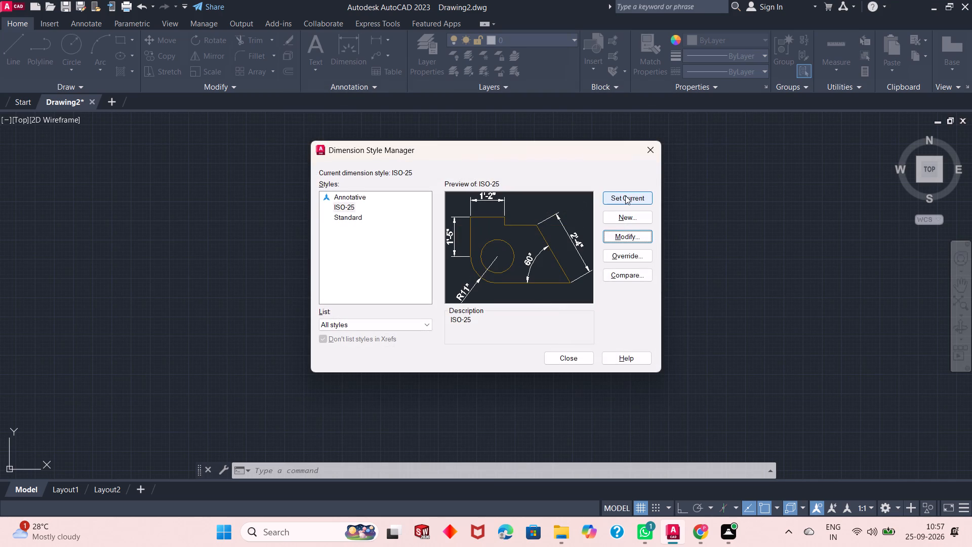
# Set ISO-25 as the current dimension style and close the Dimension Style Manager.
pyautogui.click(625, 196)
pyautogui.click(625, 196)
pyautogui.click(579, 362)
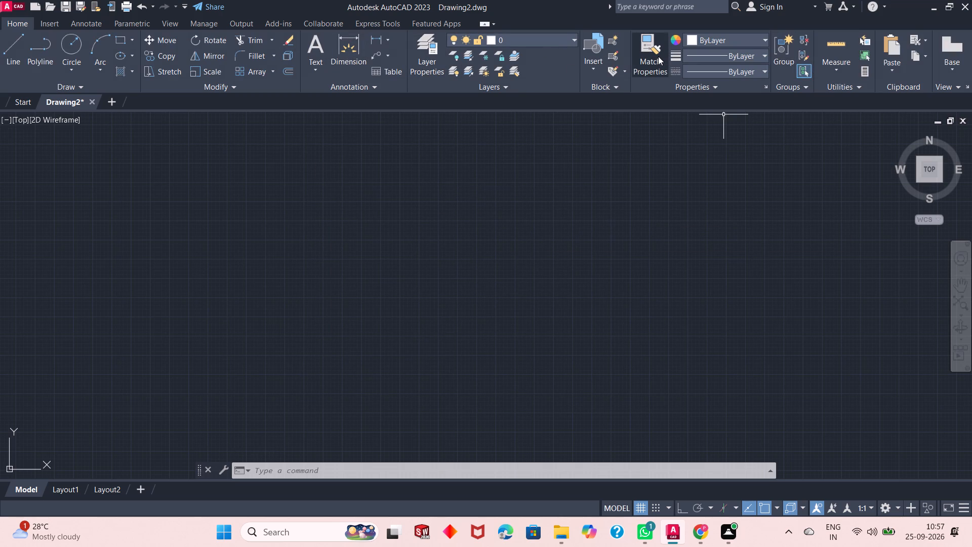
# Create four new layers with default names in the Layer Properties Manager.
pyautogui.click(428, 51)
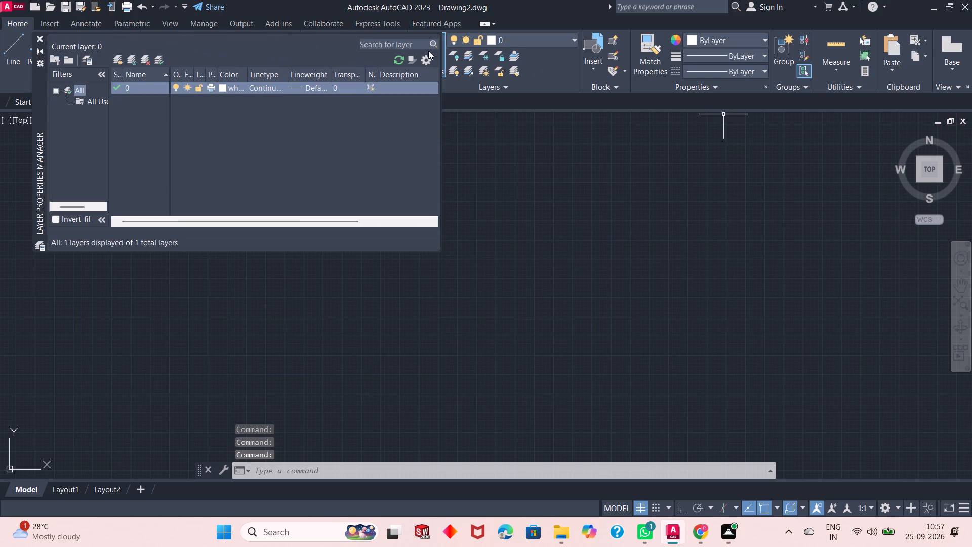
pyautogui.click(114, 60)
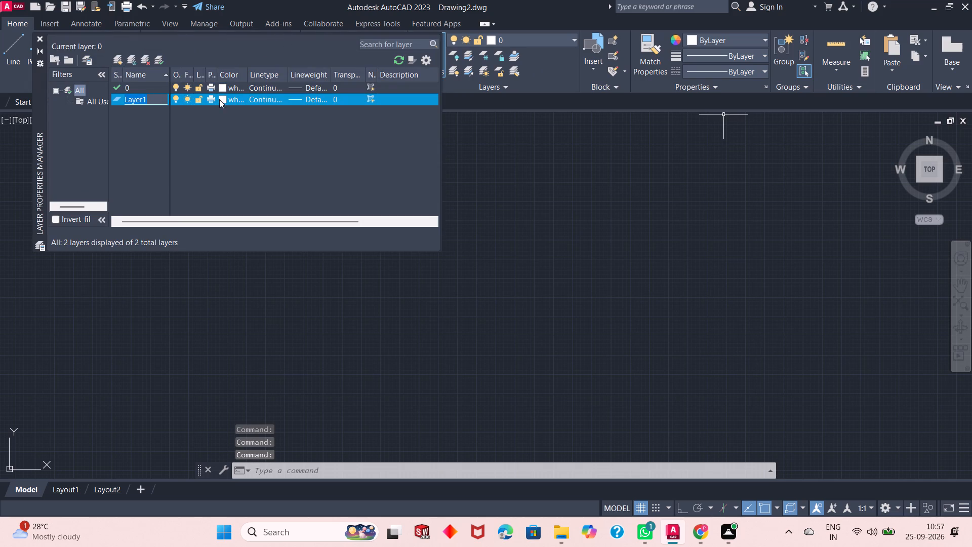
pyautogui.click(116, 57)
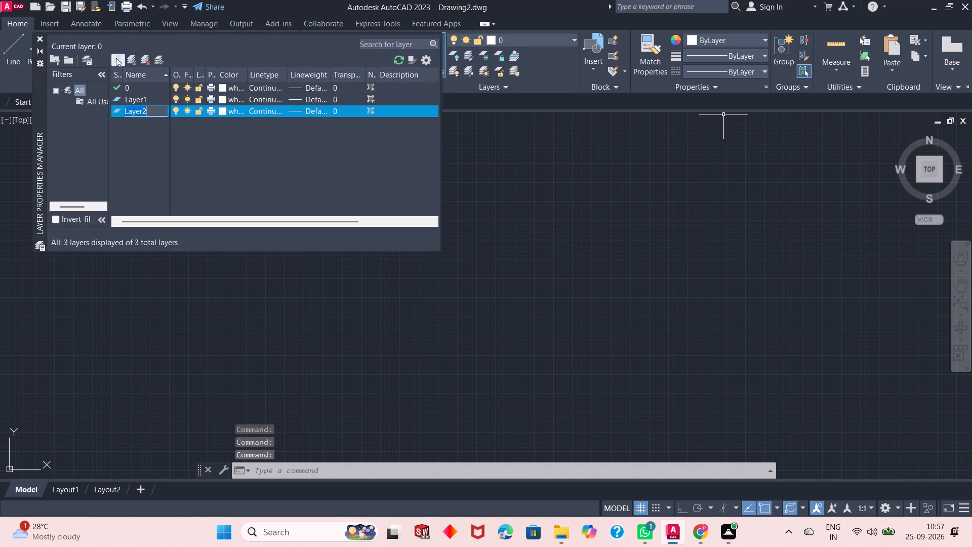
pyautogui.click(116, 58)
pyautogui.click(116, 58)
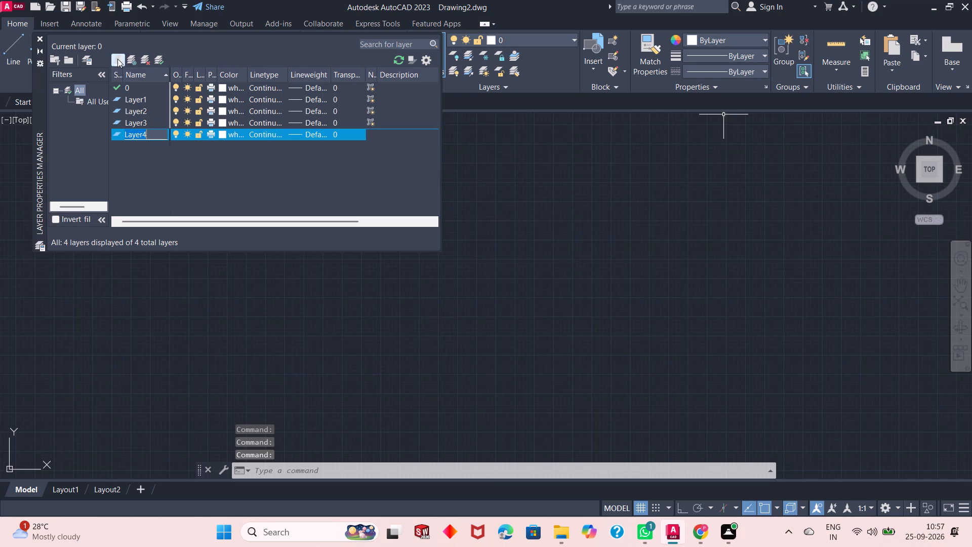
# Set Layer1's color to the light green true color 87,239,186.
pyautogui.click(224, 102)
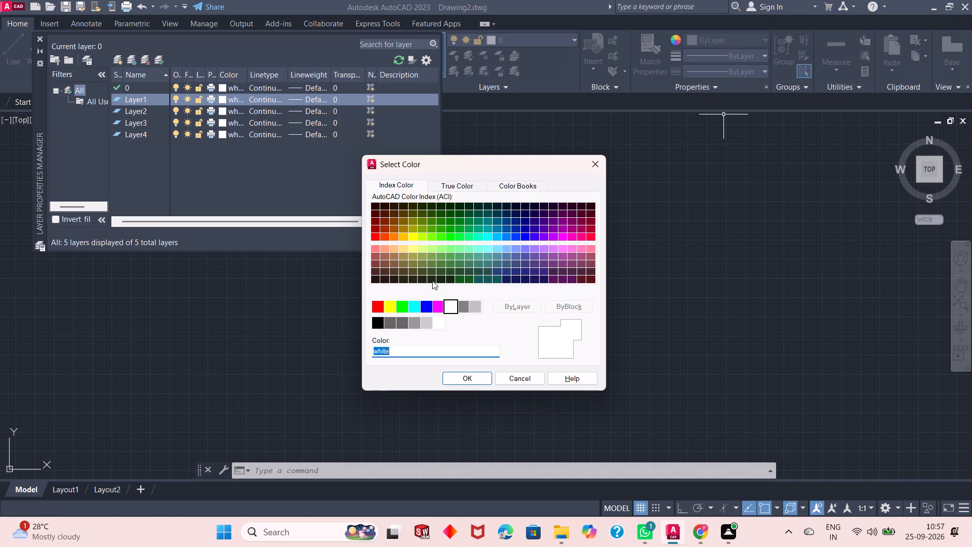
pyautogui.click(464, 241)
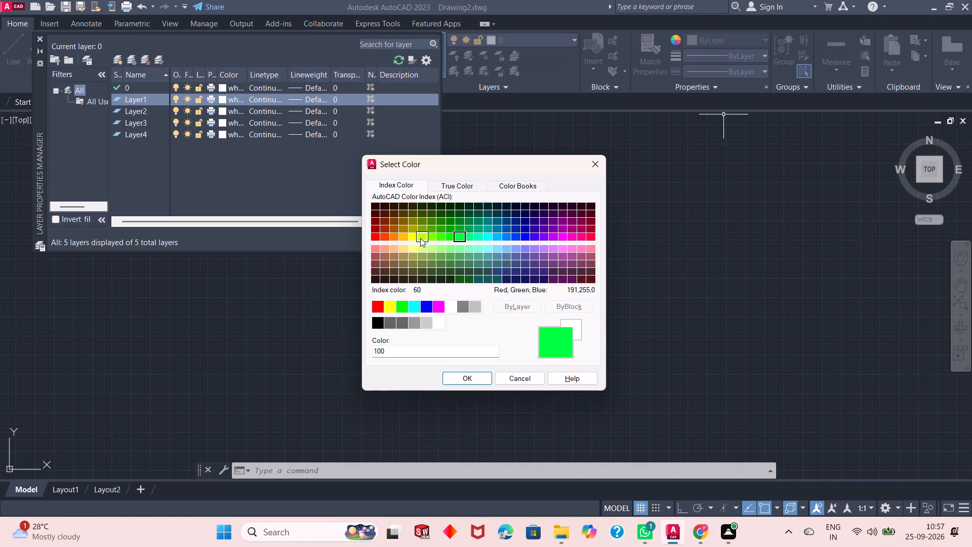
pyautogui.click(444, 237)
pyautogui.click(452, 236)
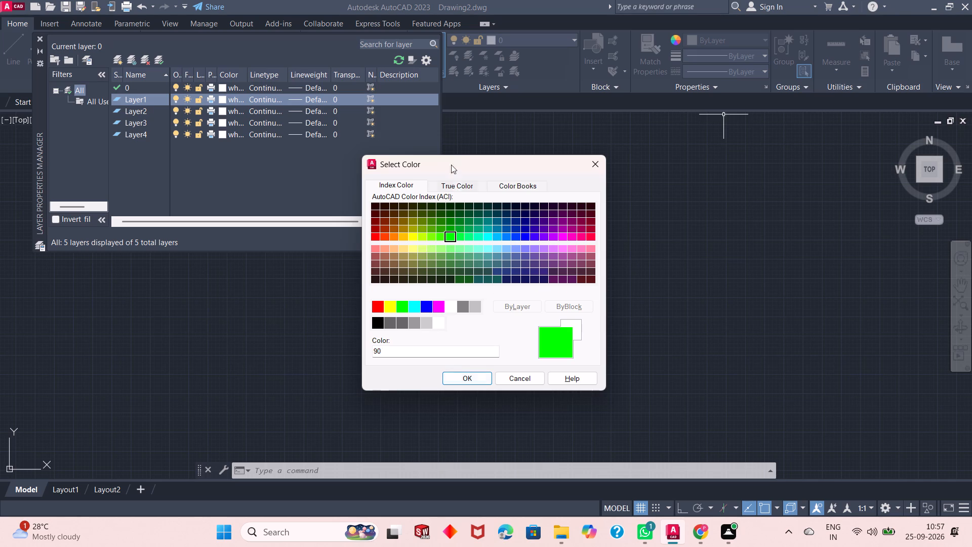
pyautogui.click(448, 189)
pyautogui.click(513, 184)
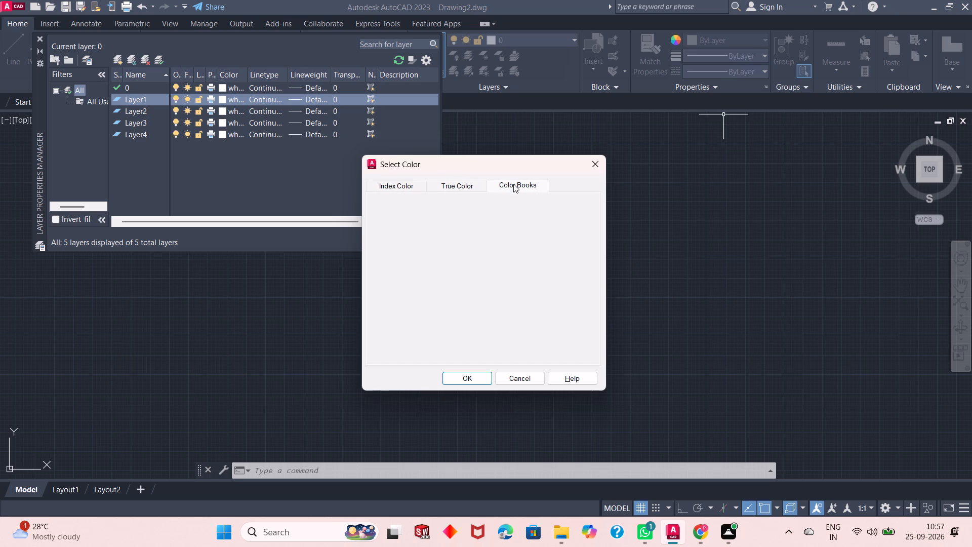
pyautogui.click(507, 261)
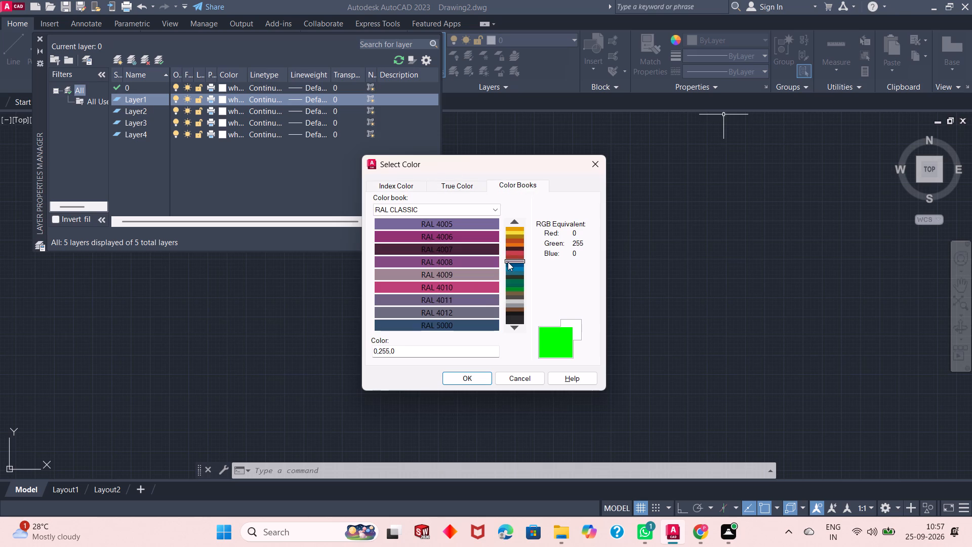
pyautogui.click(450, 300)
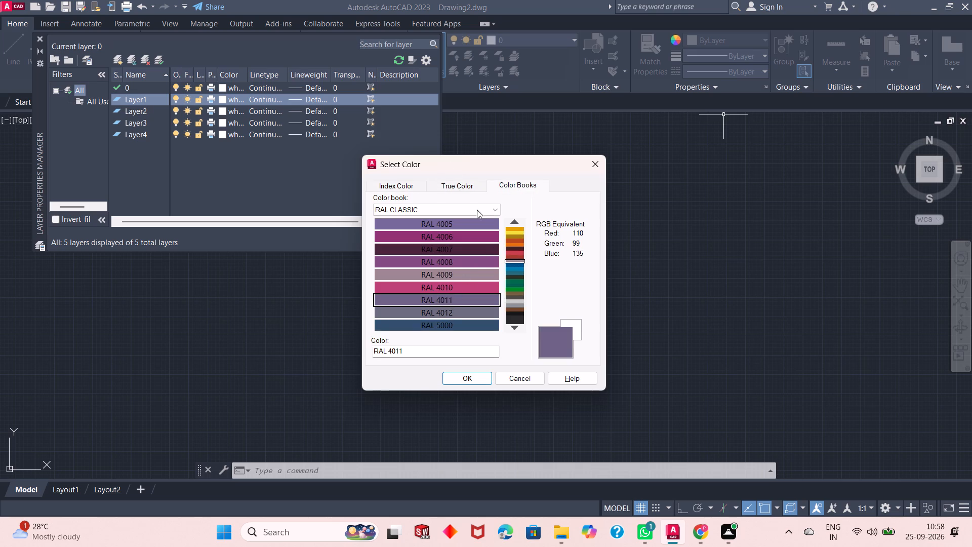
pyautogui.click(461, 182)
pyautogui.click(429, 265)
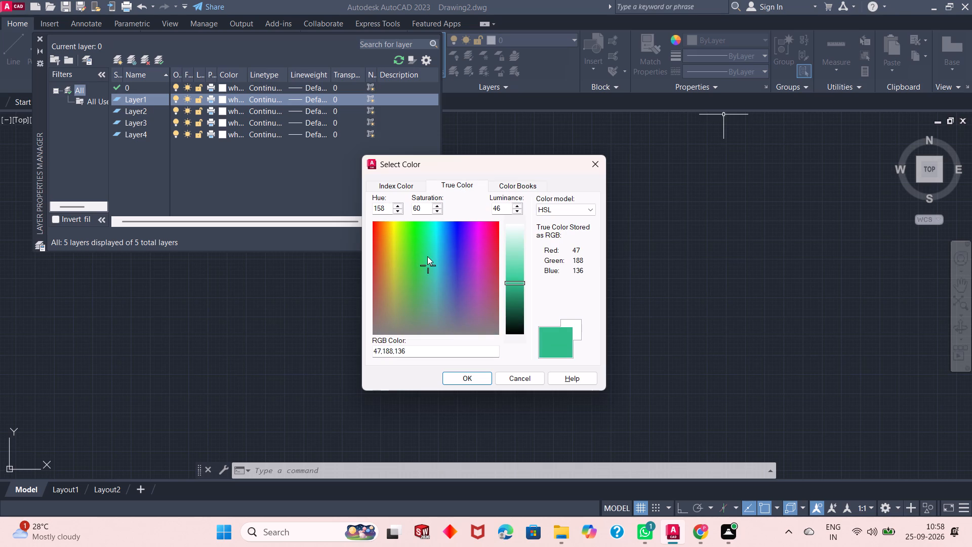
pyautogui.click(427, 256)
pyautogui.click(426, 244)
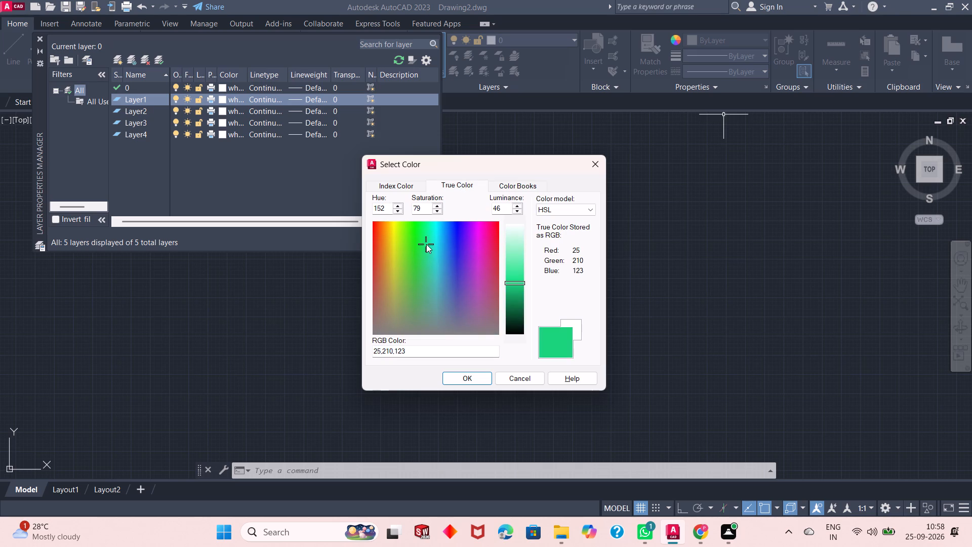
pyautogui.moveTo(520, 284); pyautogui.dragTo(517, 262)
pyautogui.moveTo(517, 262); pyautogui.dragTo(517, 238)
pyautogui.moveTo(517, 238); pyautogui.dragTo(519, 265)
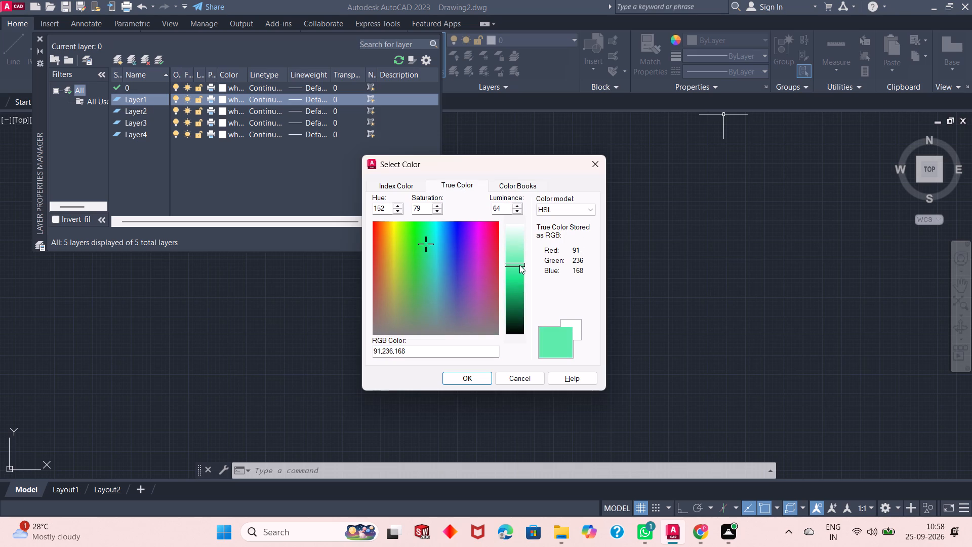
pyautogui.moveTo(519, 265); pyautogui.dragTo(522, 256)
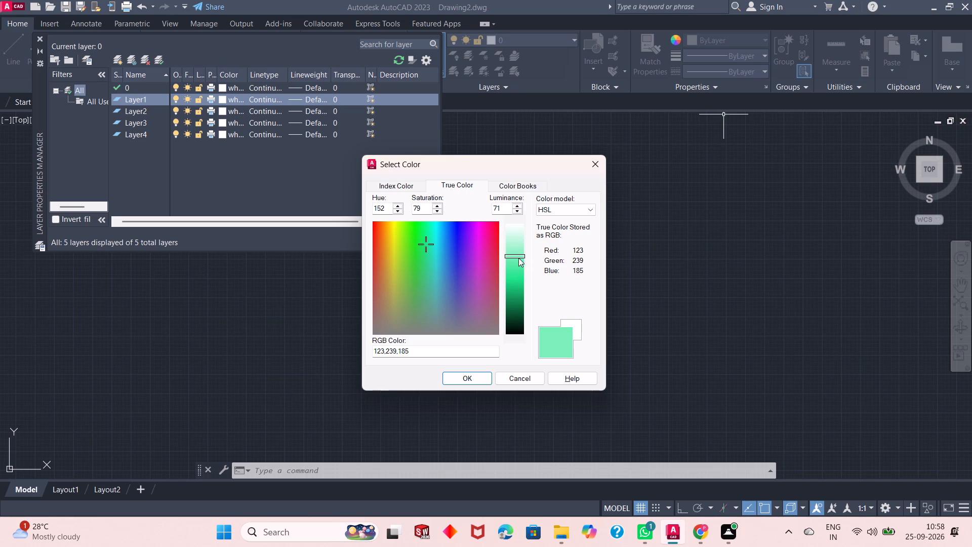
pyautogui.click(428, 240)
pyautogui.click(428, 239)
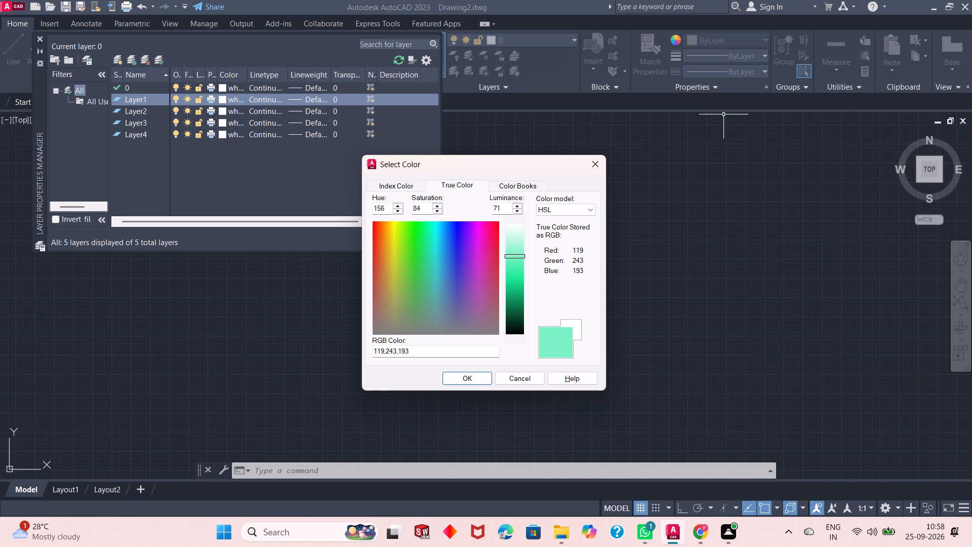
pyautogui.click(430, 240)
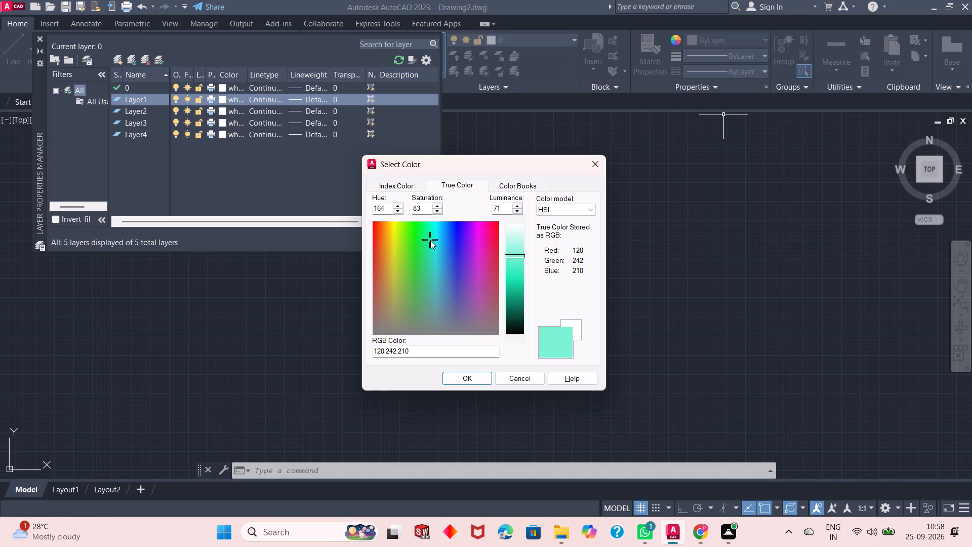
pyautogui.click(429, 240)
pyautogui.moveTo(517, 257); pyautogui.dragTo(520, 264)
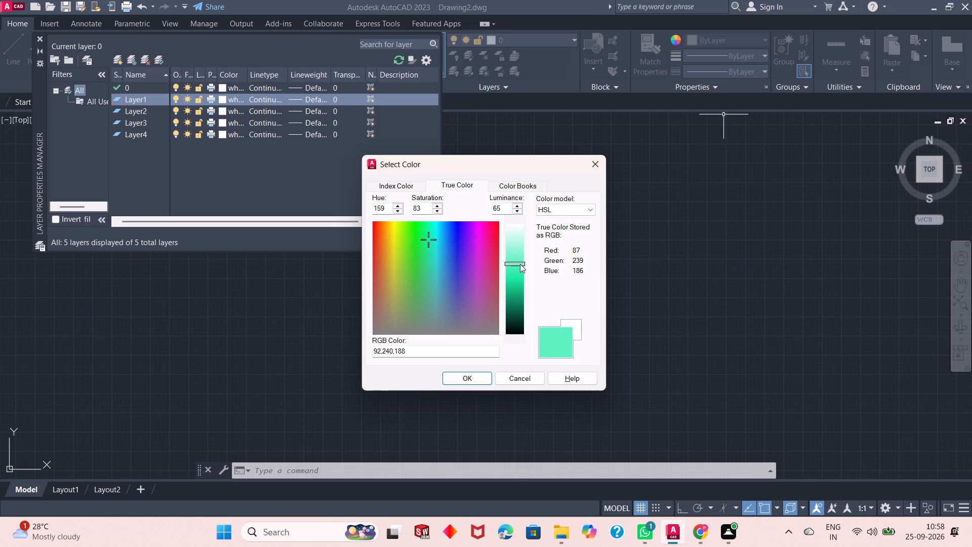
pyautogui.click(520, 264)
pyautogui.click(476, 377)
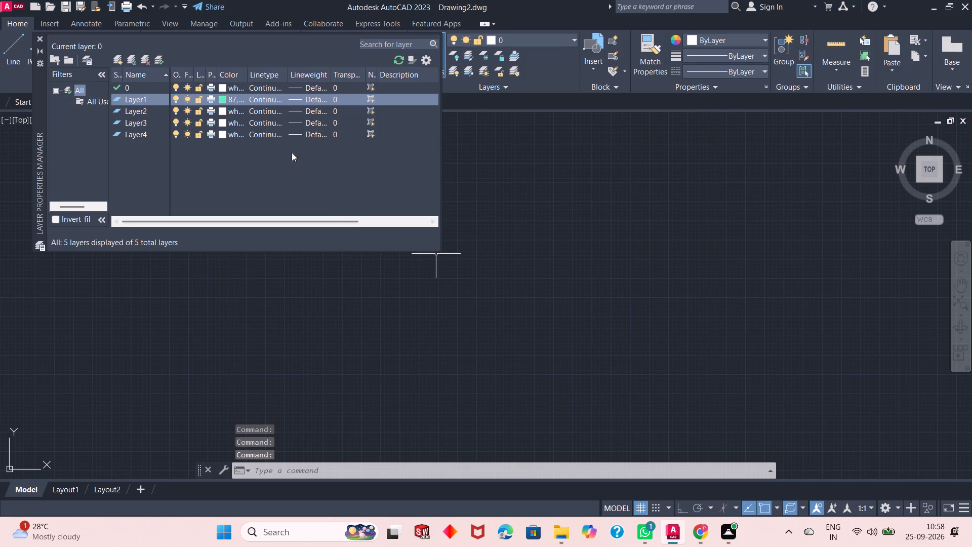
# Set Layer2's color to index color 40.
pyautogui.click(224, 112)
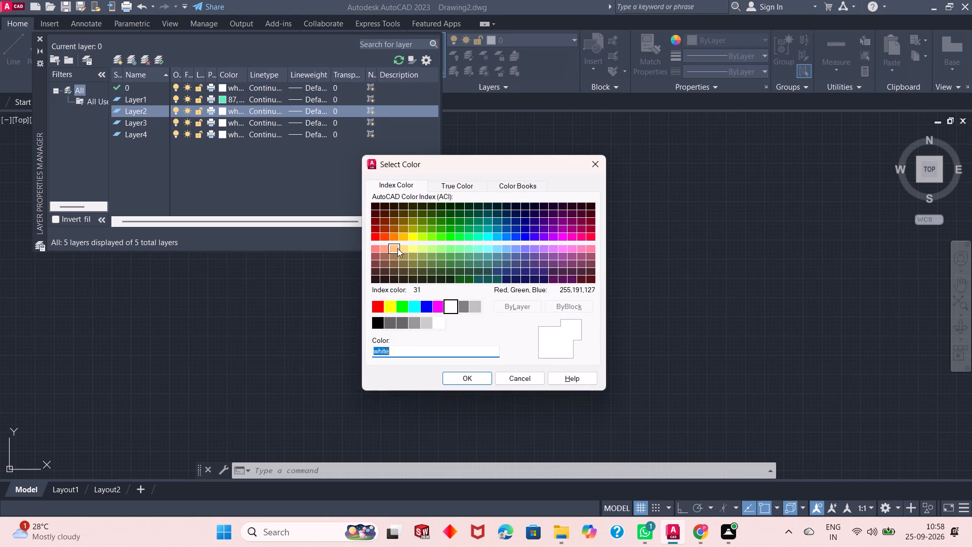
pyautogui.click(466, 187)
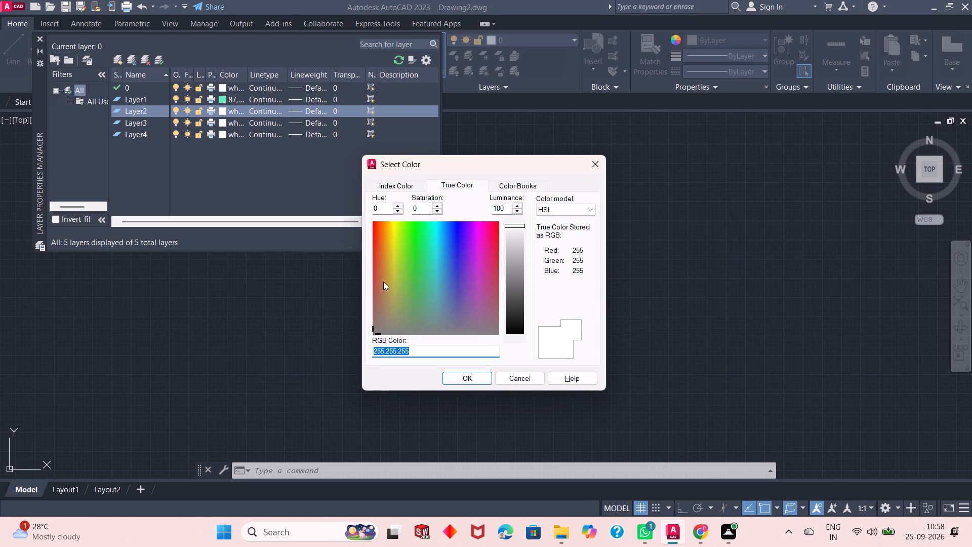
pyautogui.click(383, 282)
pyautogui.click(390, 295)
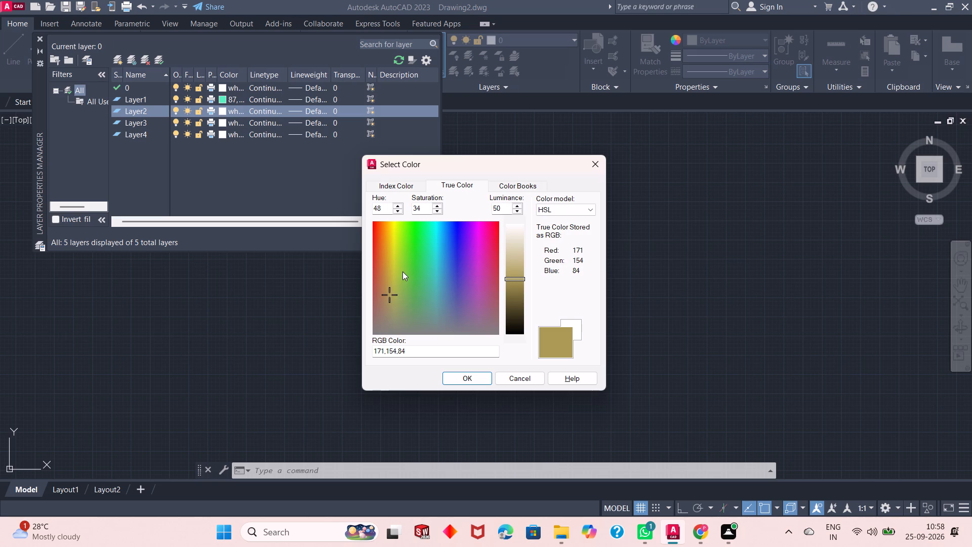
pyautogui.click(389, 303)
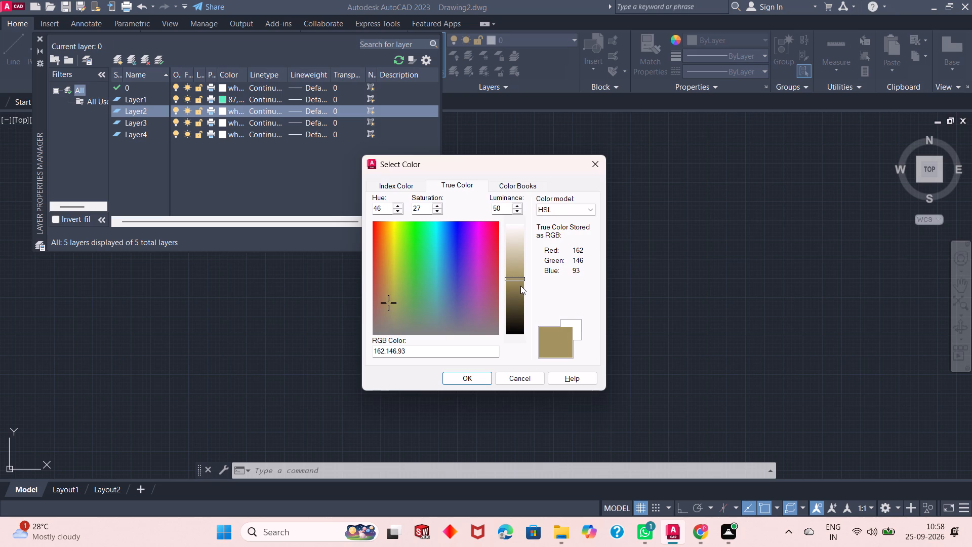
pyautogui.click(411, 254)
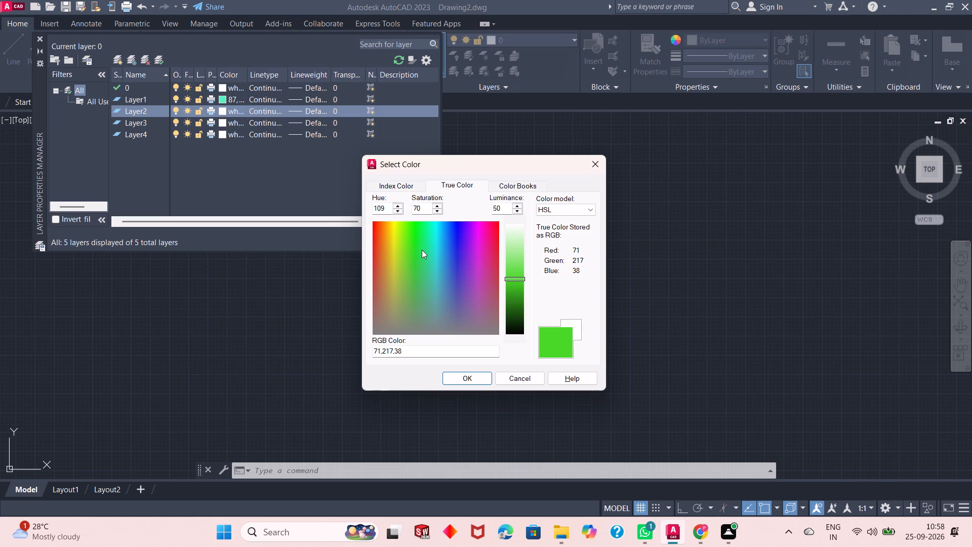
pyautogui.click(428, 244)
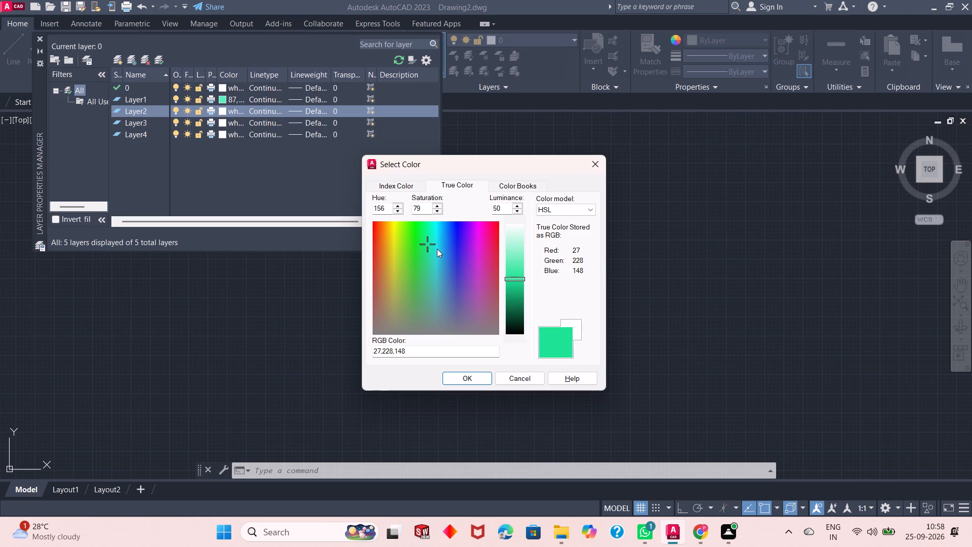
pyautogui.click(382, 255)
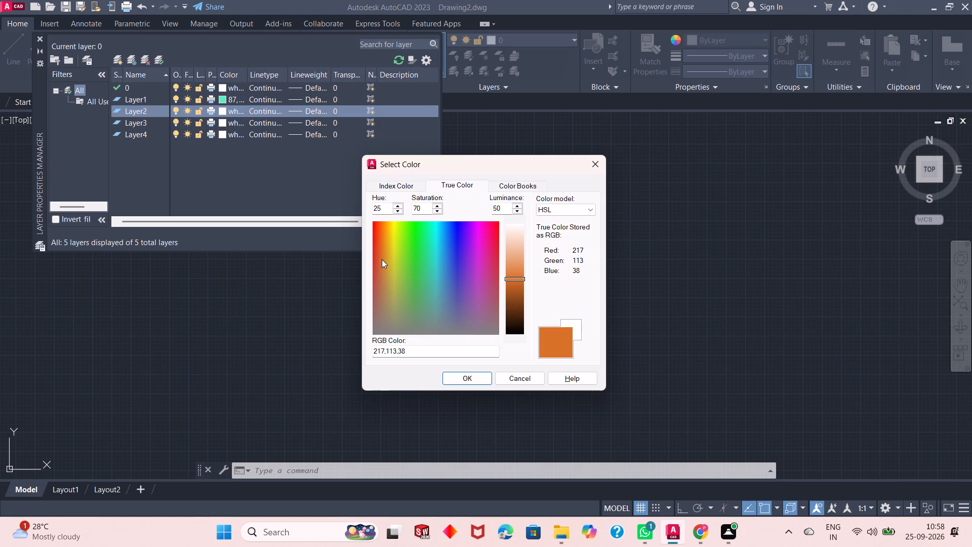
pyautogui.click(384, 280)
pyautogui.click(442, 255)
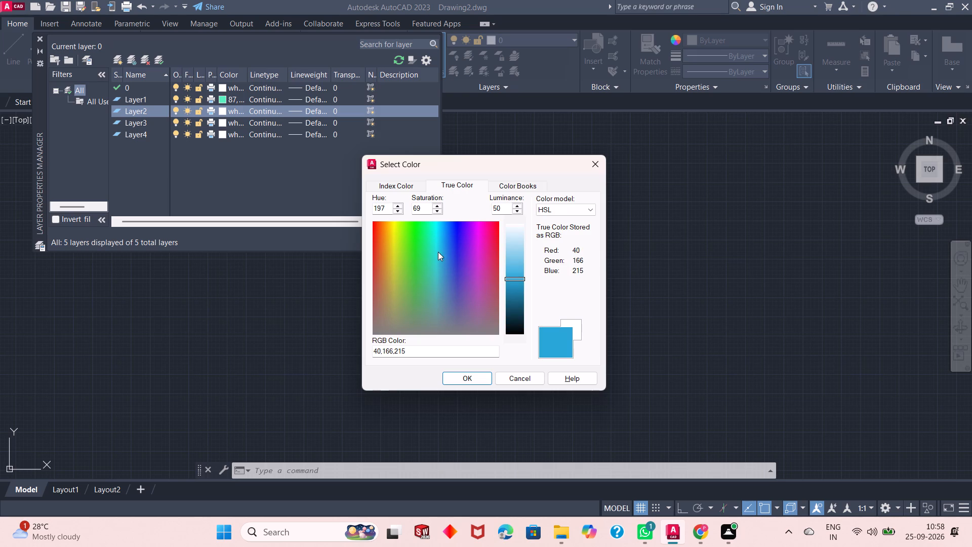
pyautogui.click(387, 230)
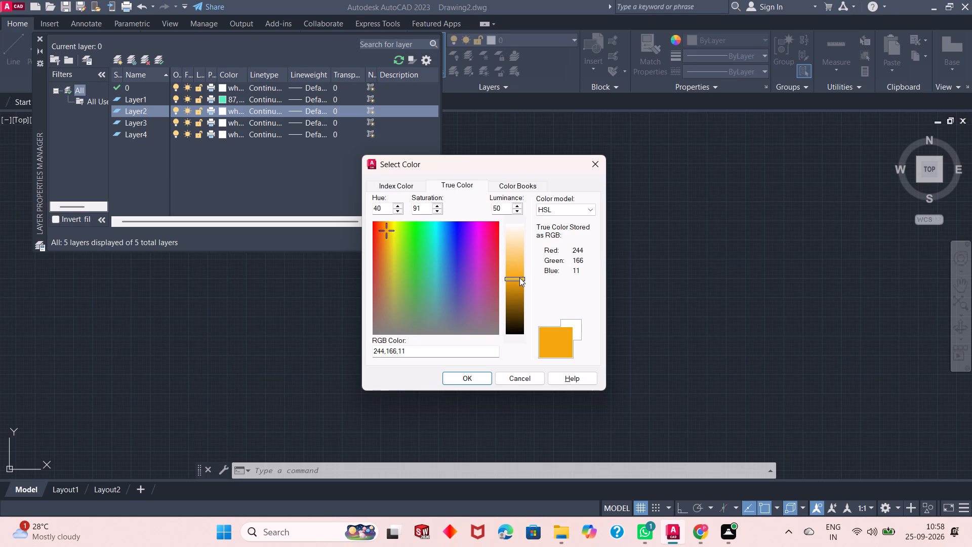
pyautogui.click(410, 188)
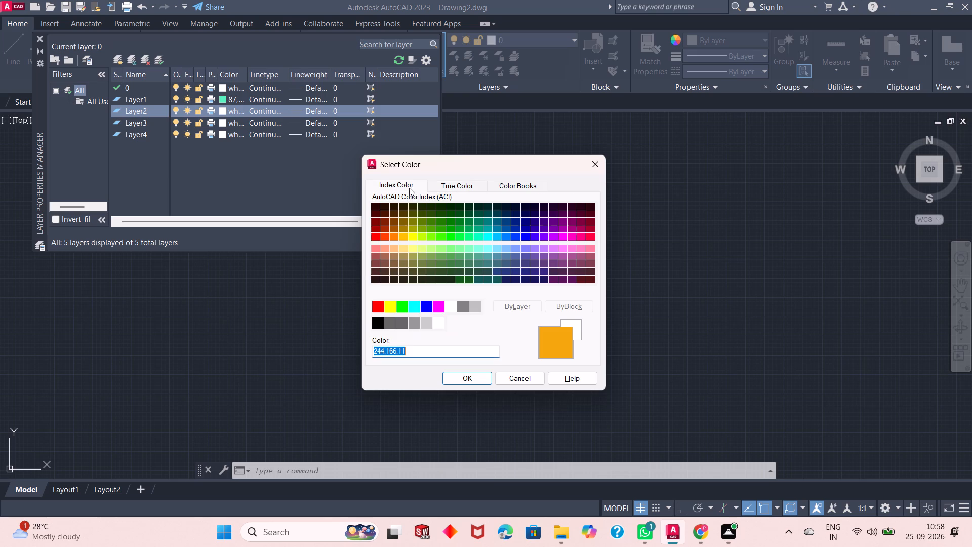
pyautogui.click(401, 239)
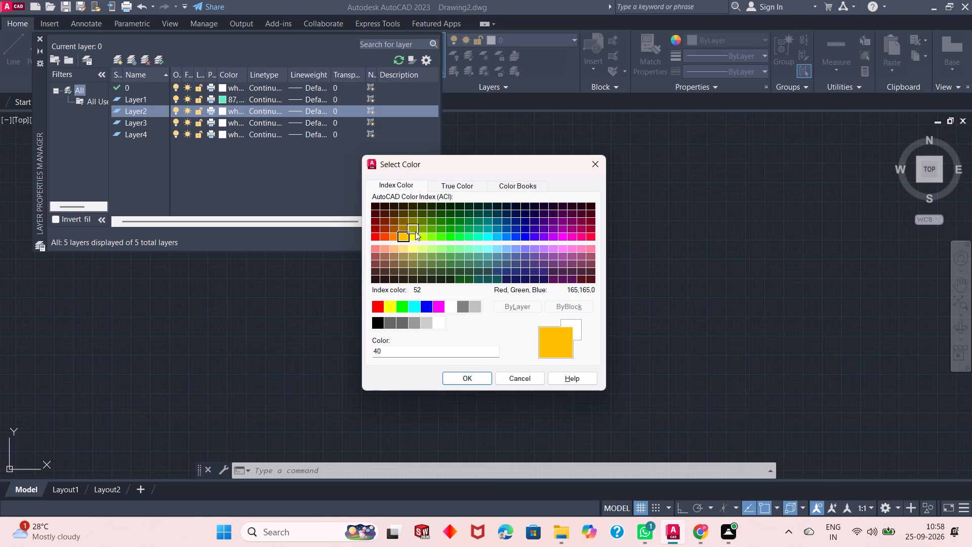
pyautogui.click(465, 379)
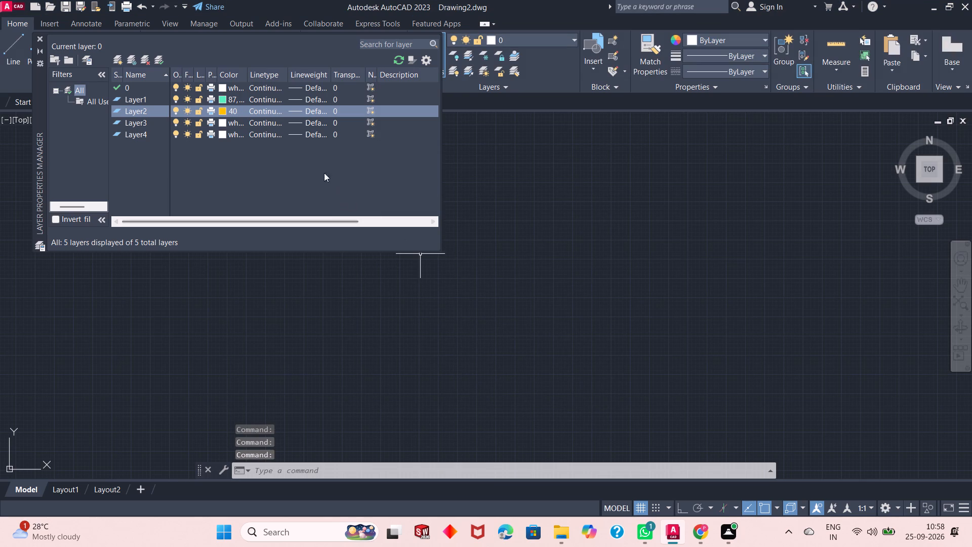
# Set Layer3's color to a light tan true color with hue 46, saturation 42 and luminance about 73.
pyautogui.click(221, 124)
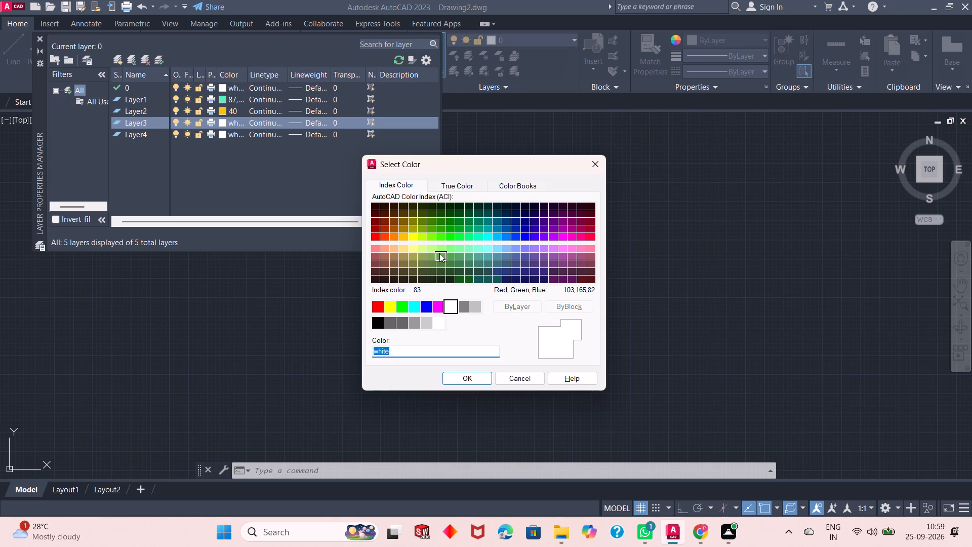
pyautogui.click(471, 188)
pyautogui.click(399, 276)
pyautogui.click(389, 286)
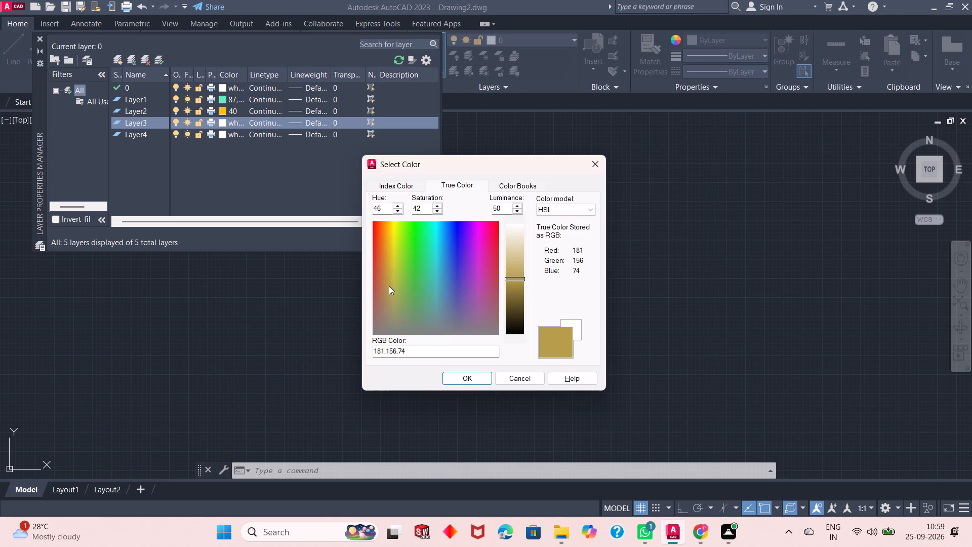
pyautogui.moveTo(516, 281); pyautogui.dragTo(517, 270)
pyautogui.moveTo(517, 270); pyautogui.dragTo(520, 253)
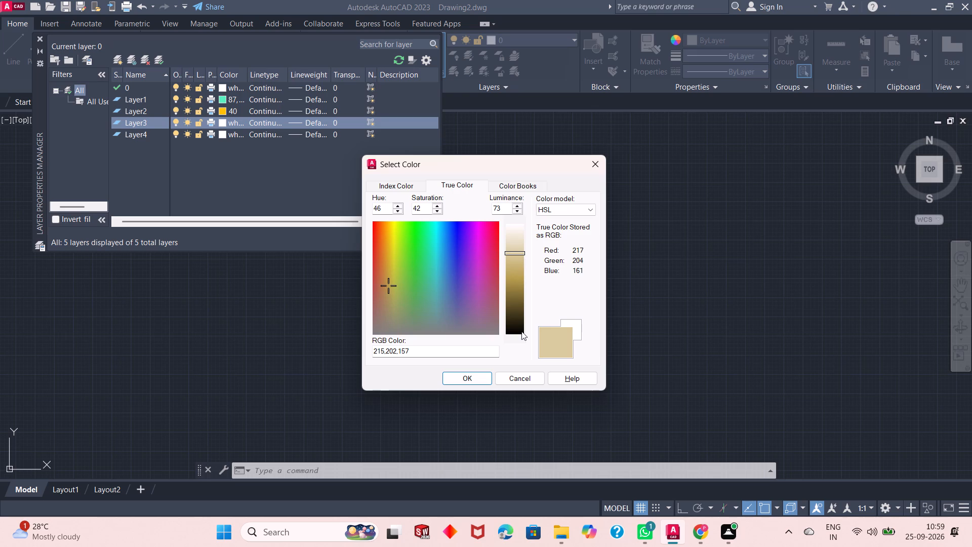
pyautogui.click(476, 376)
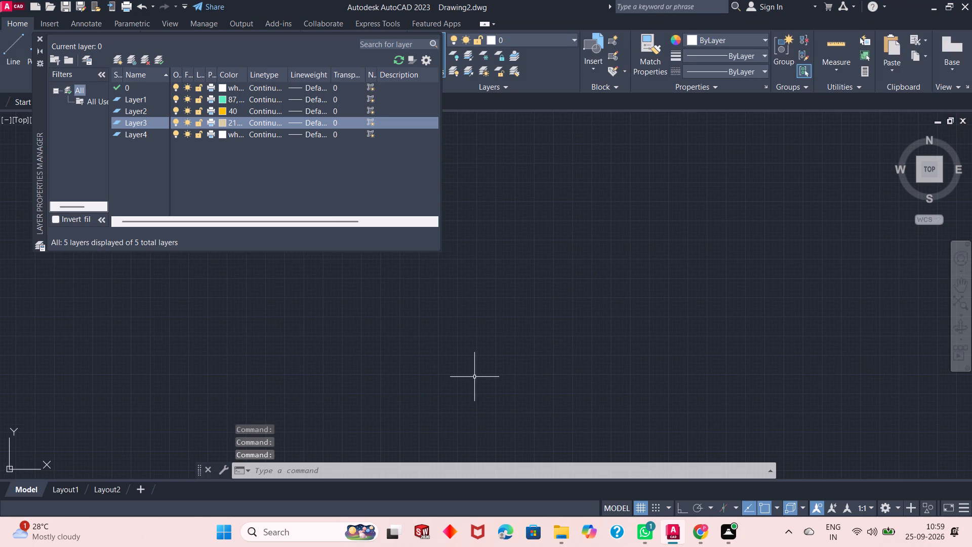
# Set Layer4's color to the black index color 250.
pyautogui.click(222, 135)
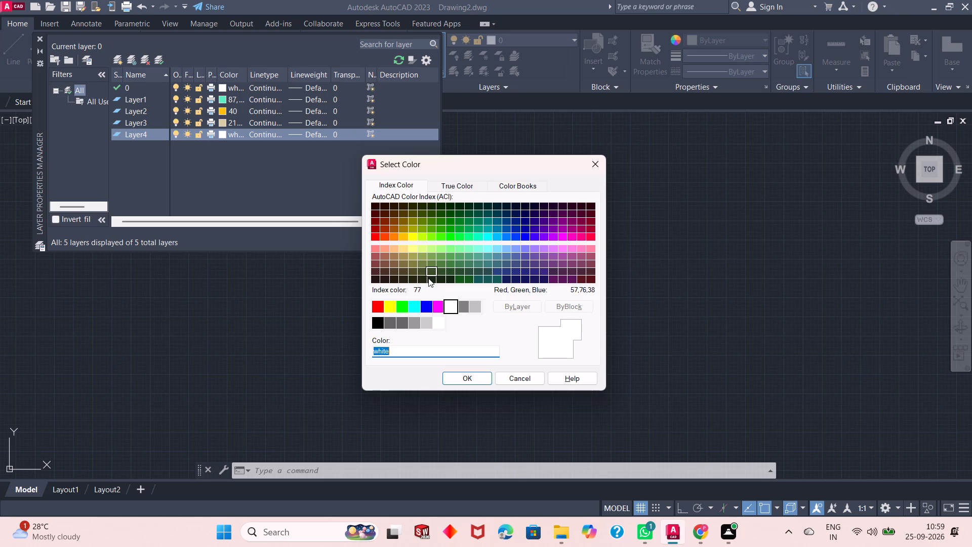
pyautogui.click(377, 329)
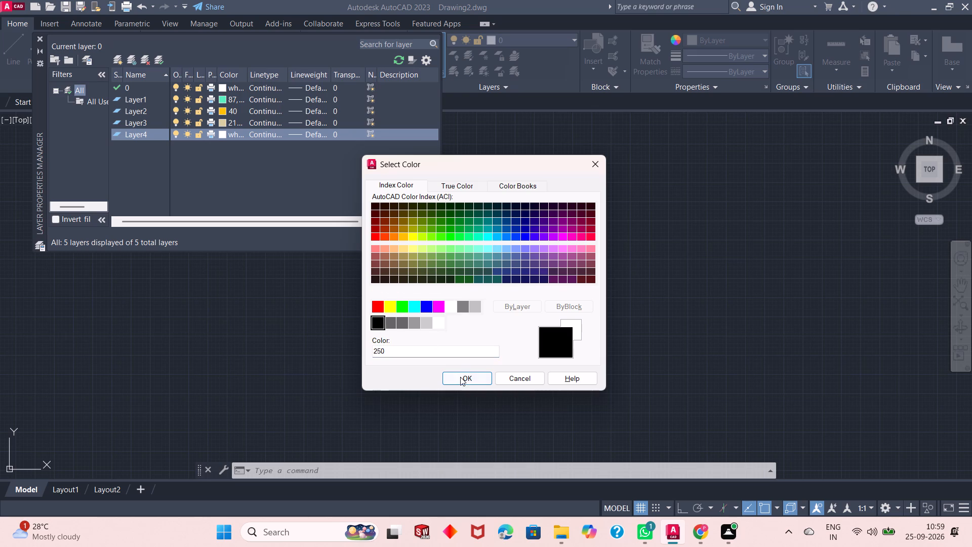
pyautogui.click(464, 380)
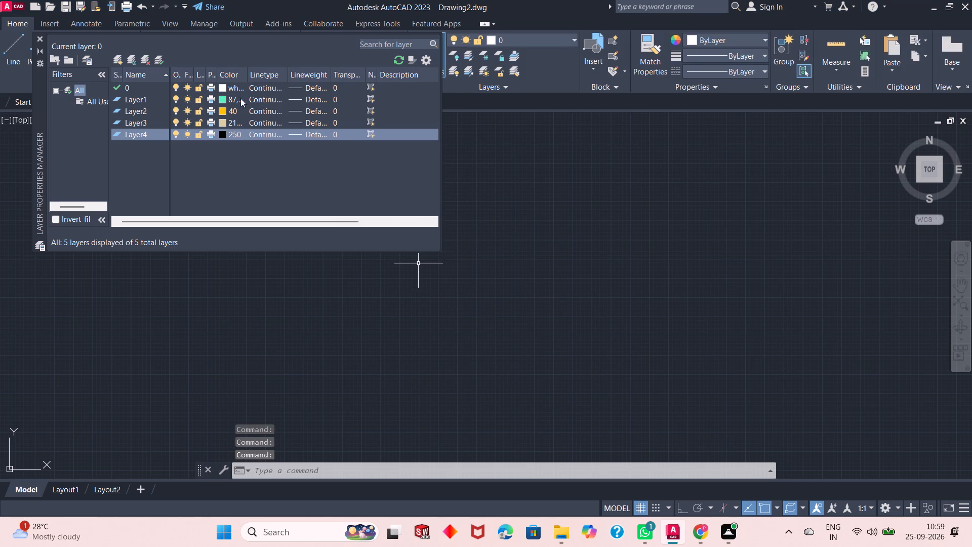
# Make Layer4 the current layer and close the Layer Properties Manager.
pyautogui.click(158, 62)
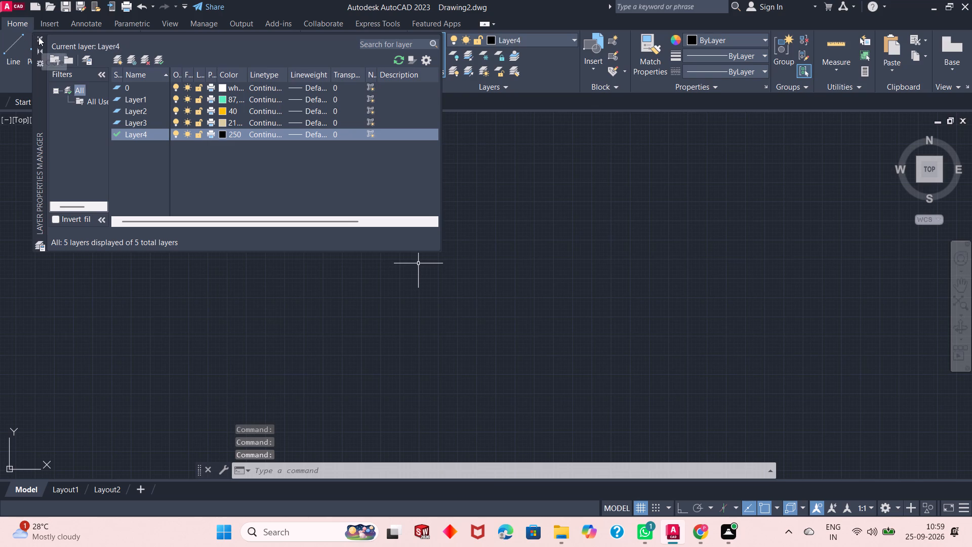
pyautogui.click(38, 37)
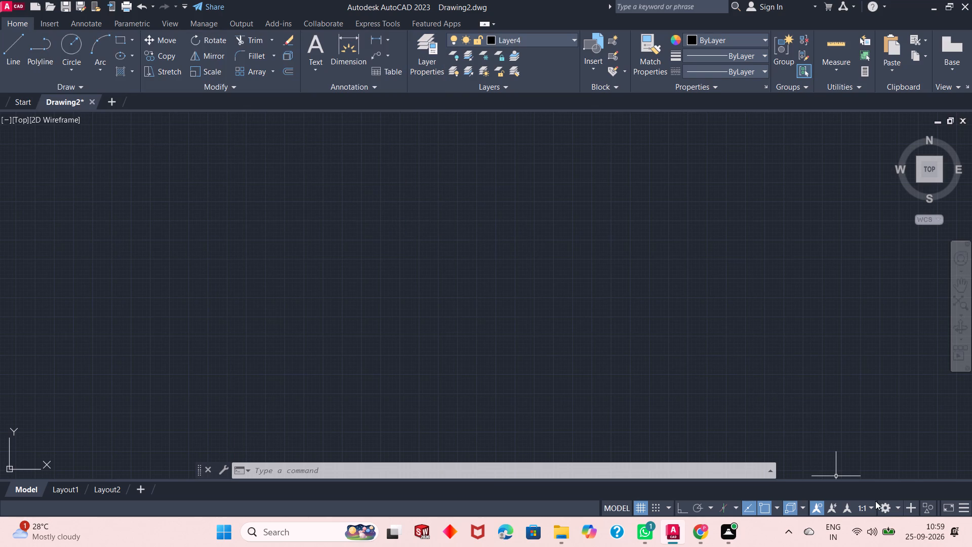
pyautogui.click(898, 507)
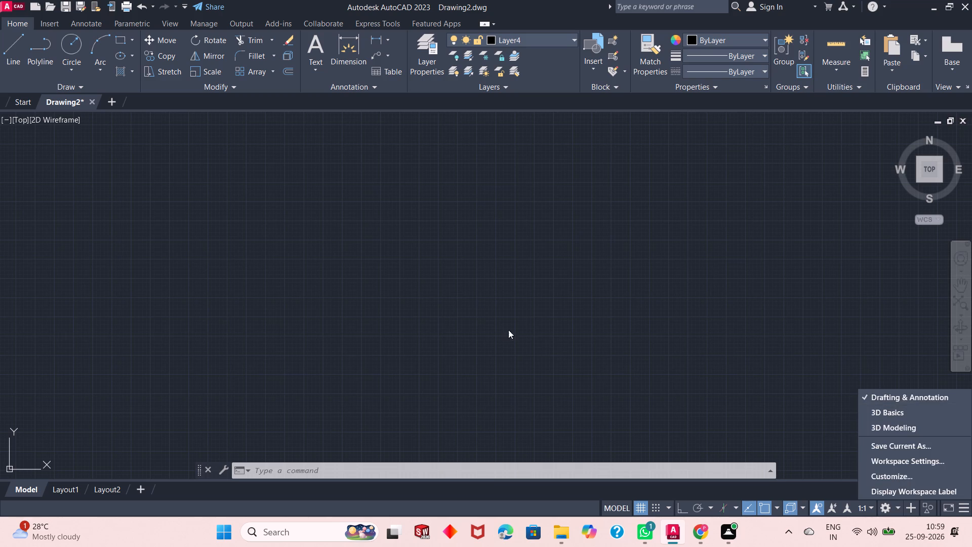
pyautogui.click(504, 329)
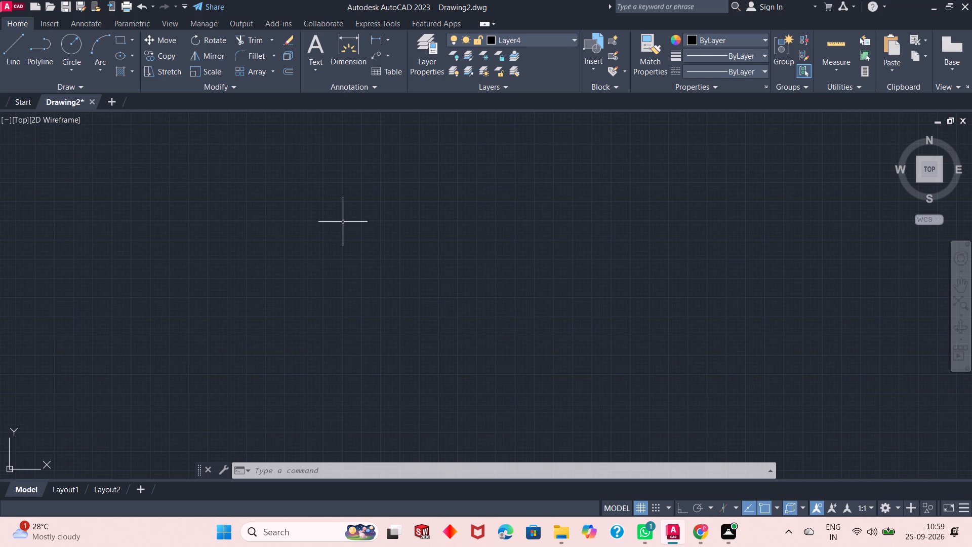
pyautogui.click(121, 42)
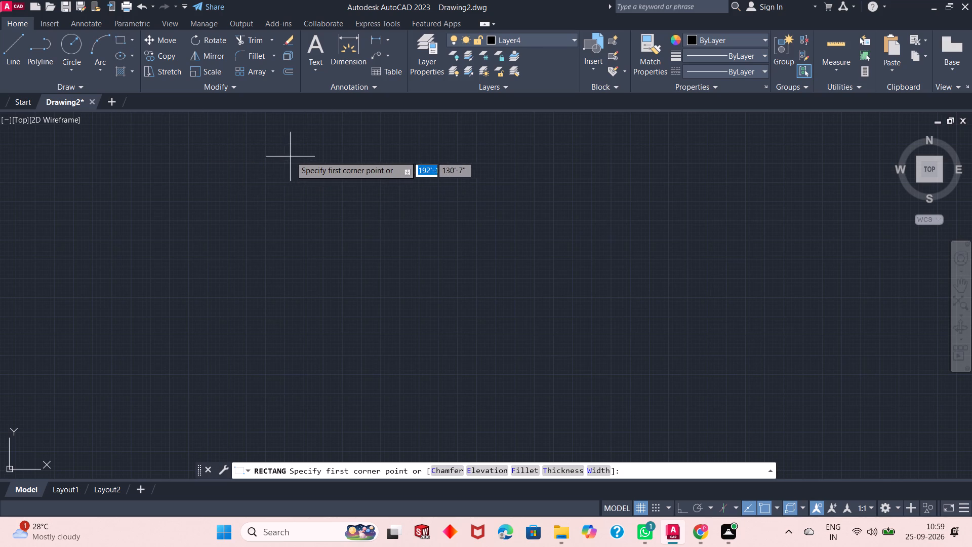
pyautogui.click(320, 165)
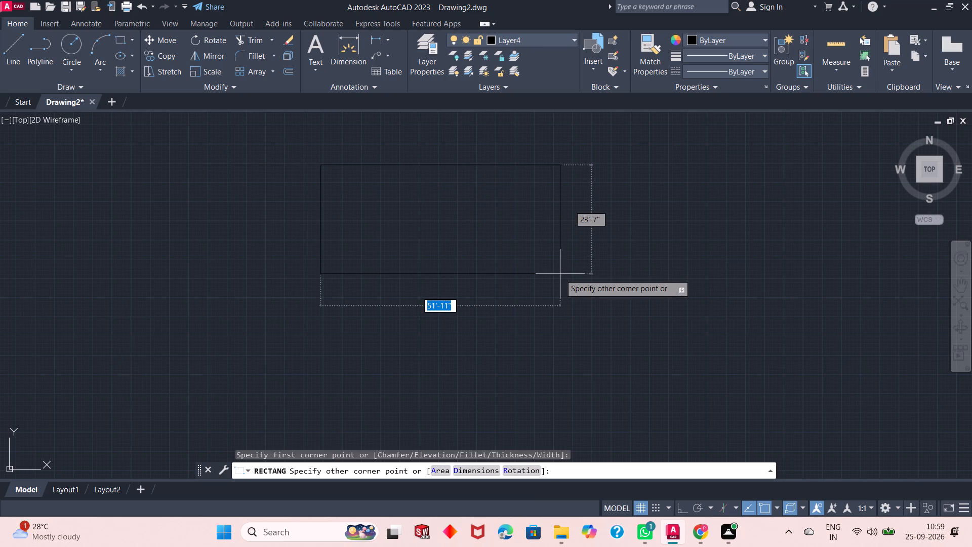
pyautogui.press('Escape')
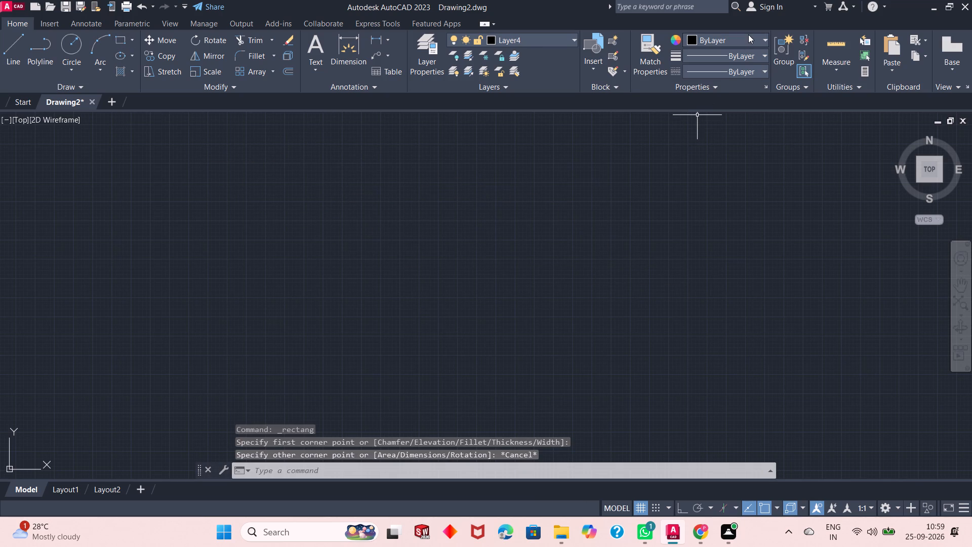
# Make Layer1 the current layer.
pyautogui.click(530, 39)
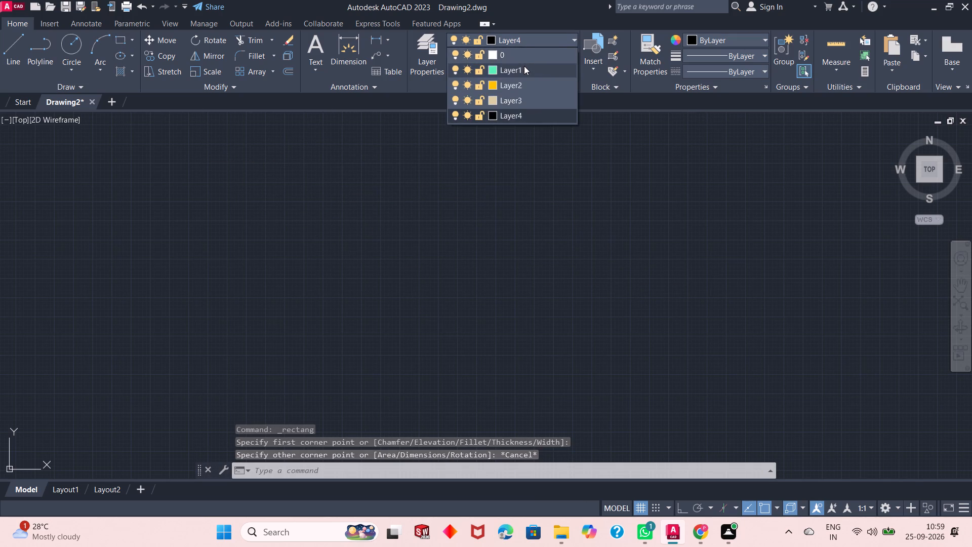
pyautogui.click(524, 67)
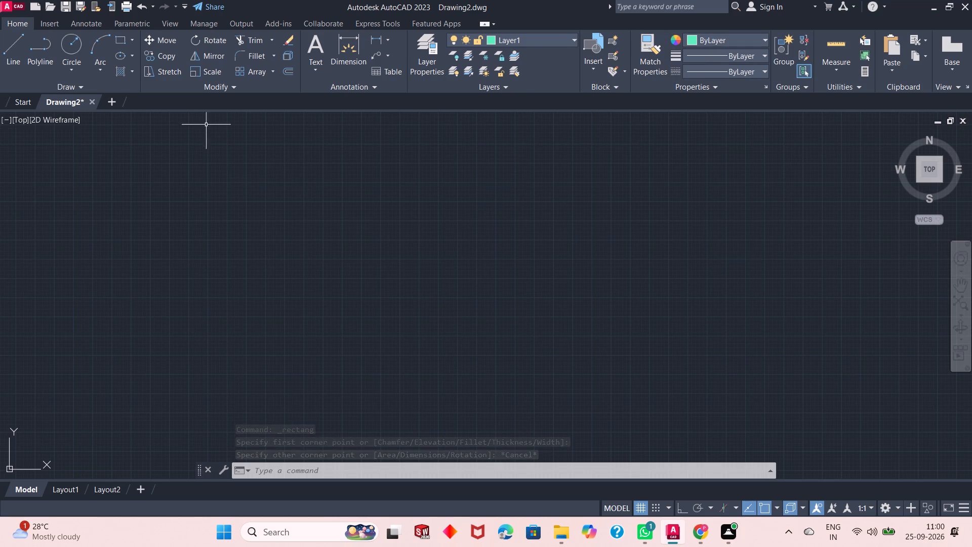
# Draw a rectangle 45' wide and 26'6" high on Layer1 in the empty drawing area.
pyautogui.click(118, 38)
pyautogui.click(230, 159)
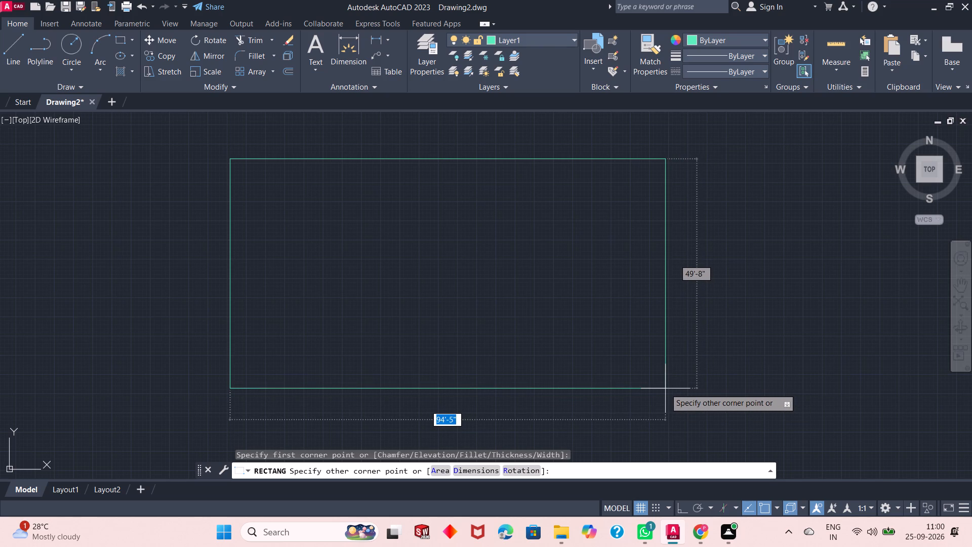
pyautogui.press('4')
pyautogui.press('5')
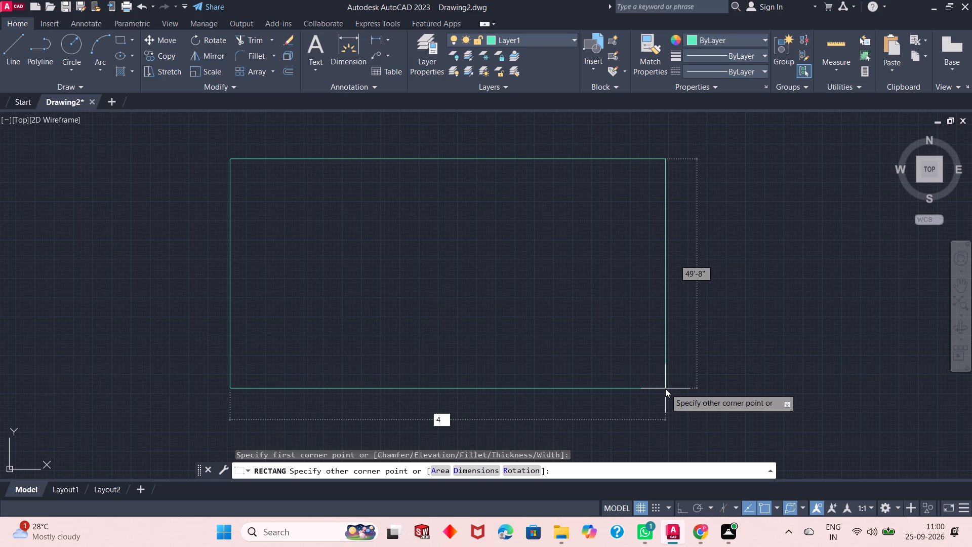
pyautogui.press("'")
pyautogui.press('Tab')
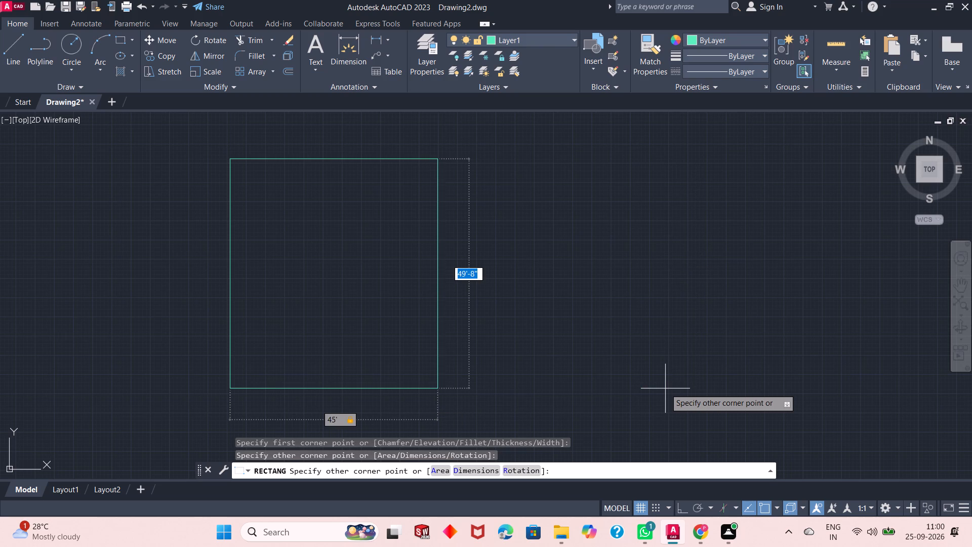
pyautogui.write('26\'6"')
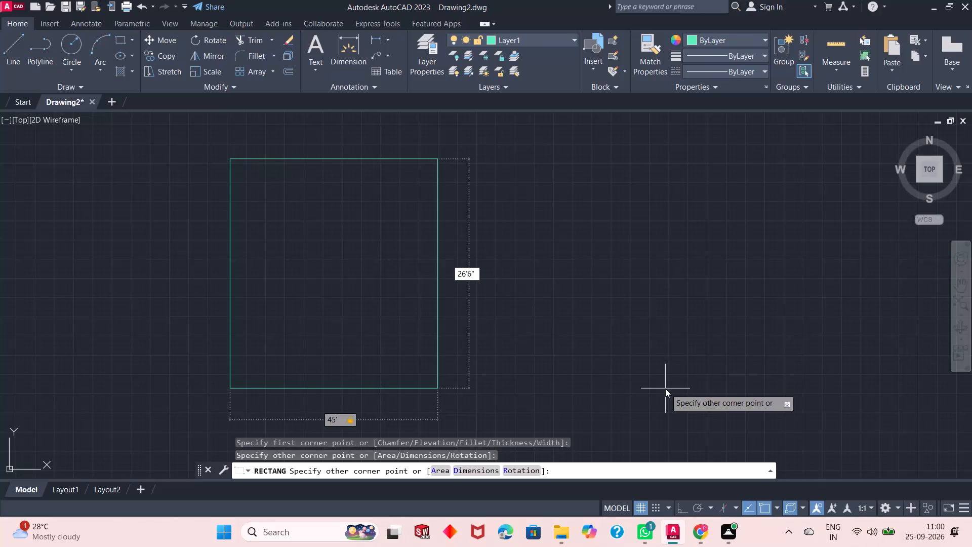
pyautogui.press('Return')
# Offset the 45' by 26'6" rectangle 6" to the inside with the Through option, and end the Offset command.
pyautogui.scroll(2, 589, 316)
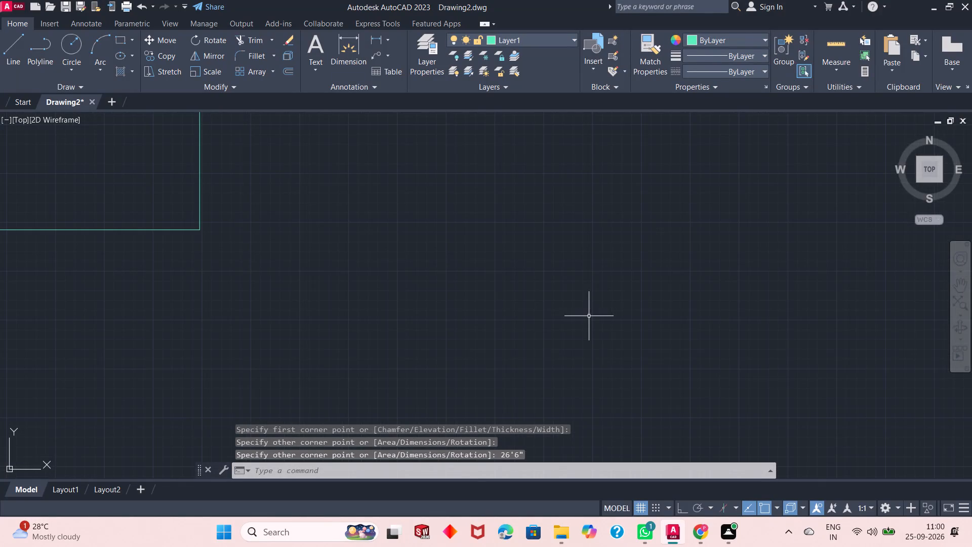
pyautogui.scroll(-3, 587, 315)
pyautogui.scroll(1, 412, 255)
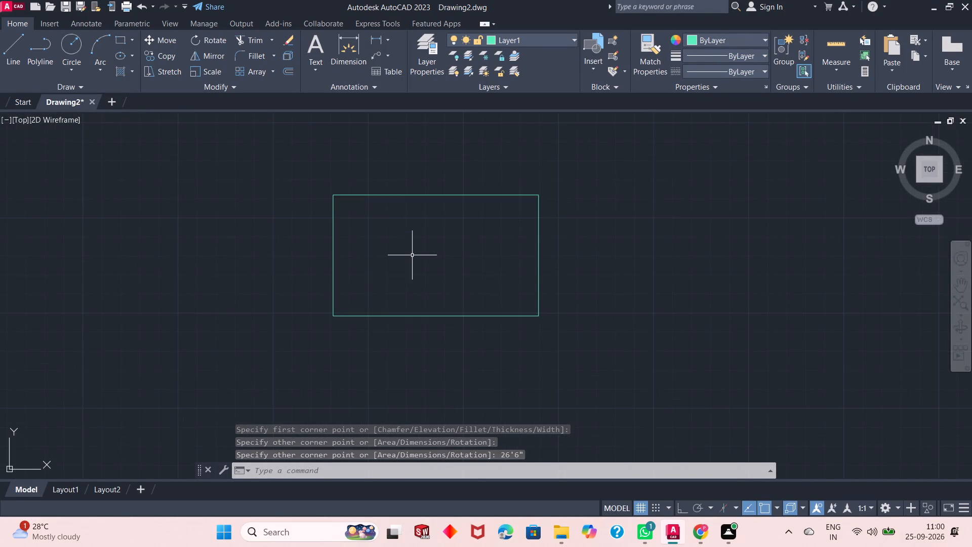
pyautogui.scroll(2, 412, 255)
pyautogui.scroll(-2, 413, 242)
pyautogui.scroll(1, 404, 200)
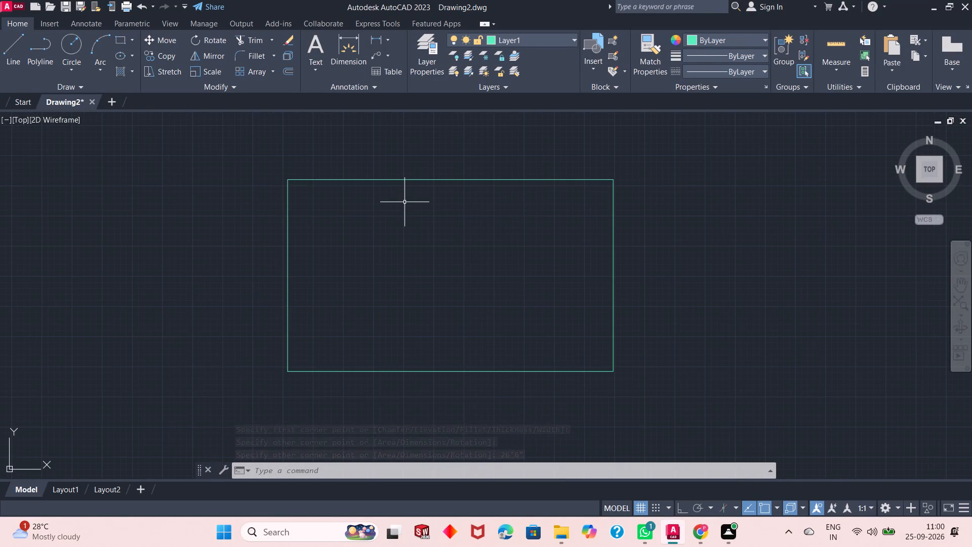
pyautogui.scroll(1, 404, 202)
pyautogui.scroll(-1, 417, 213)
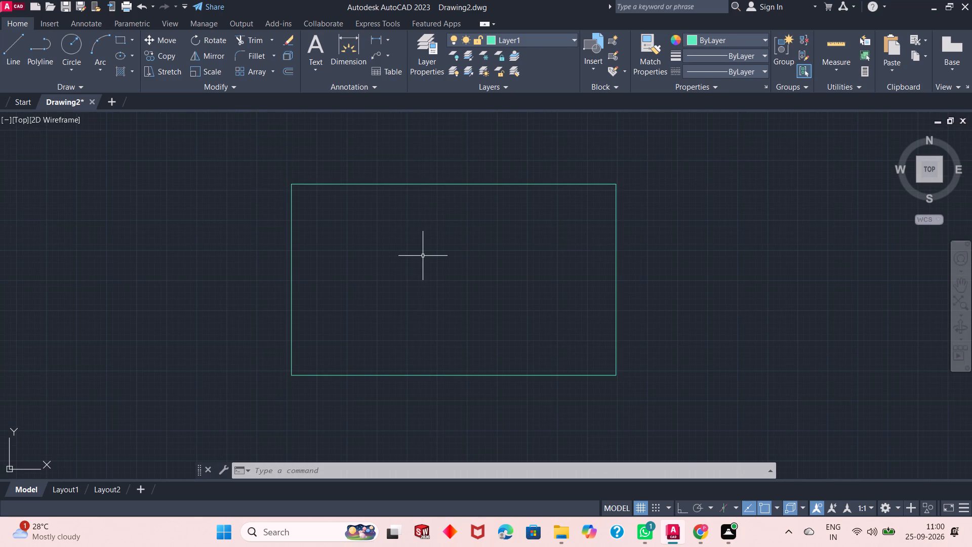
pyautogui.scroll(1, 423, 255)
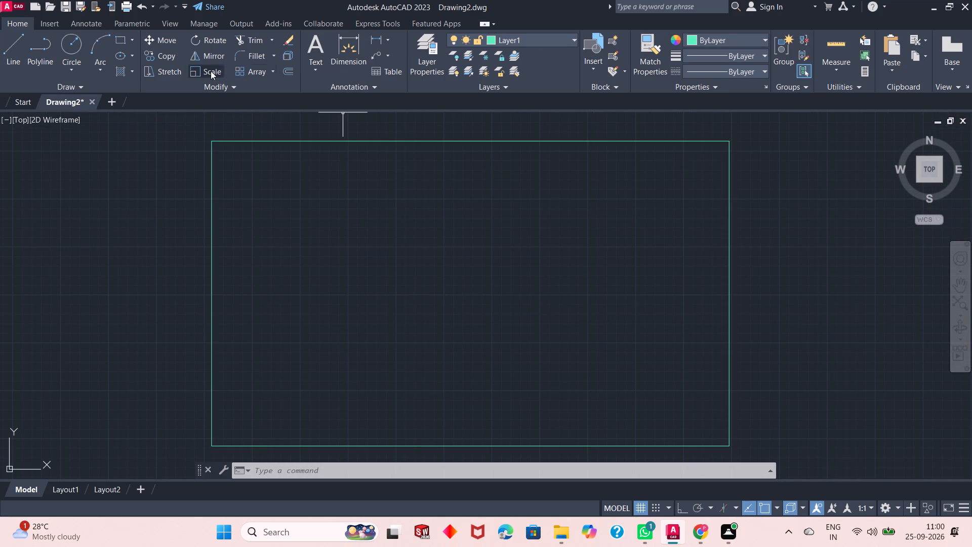
pyautogui.click(283, 75)
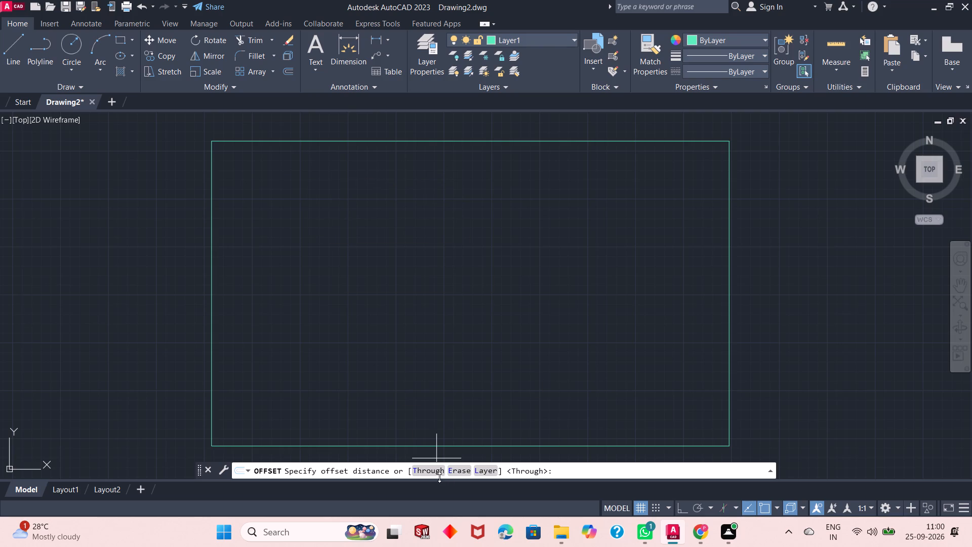
pyautogui.click(427, 467)
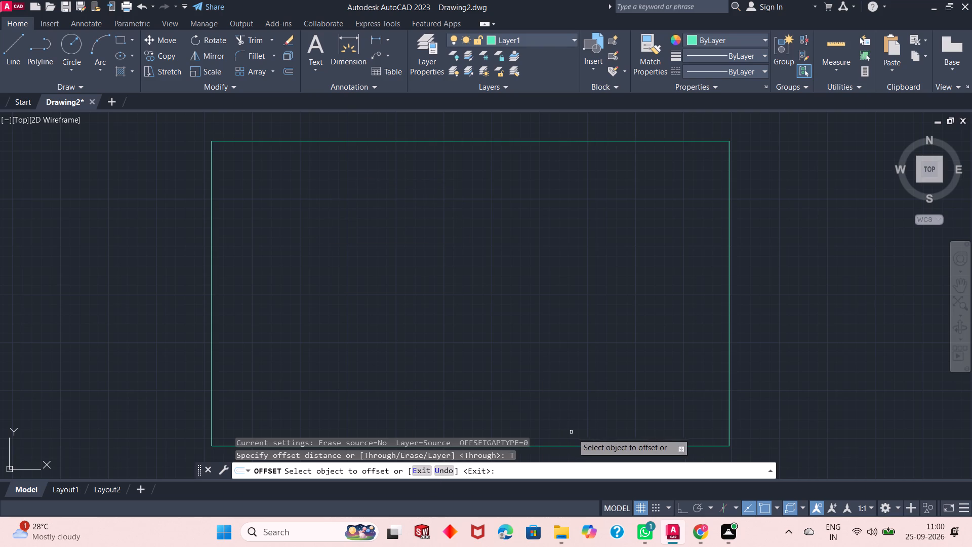
pyautogui.click(579, 446)
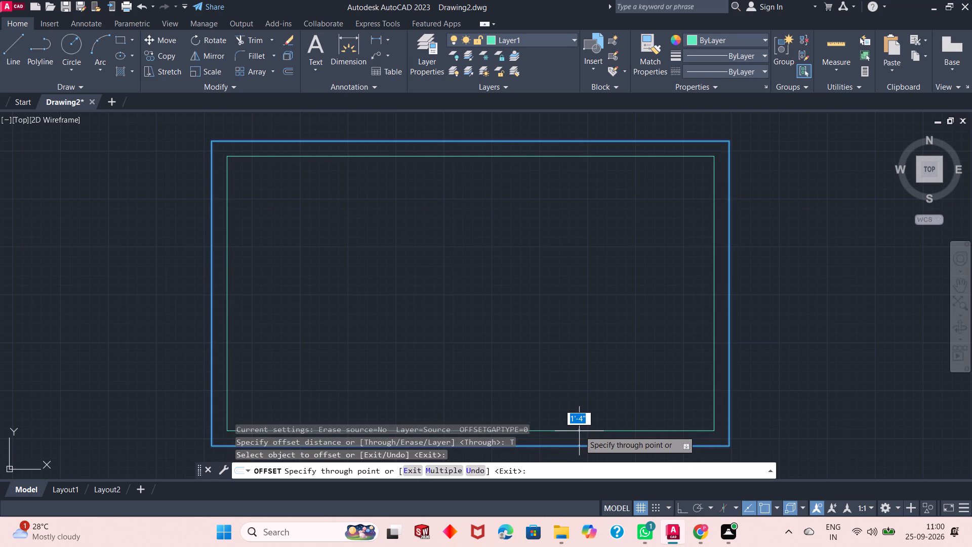
pyautogui.press('6')
pyautogui.hotkey('shift', '"')
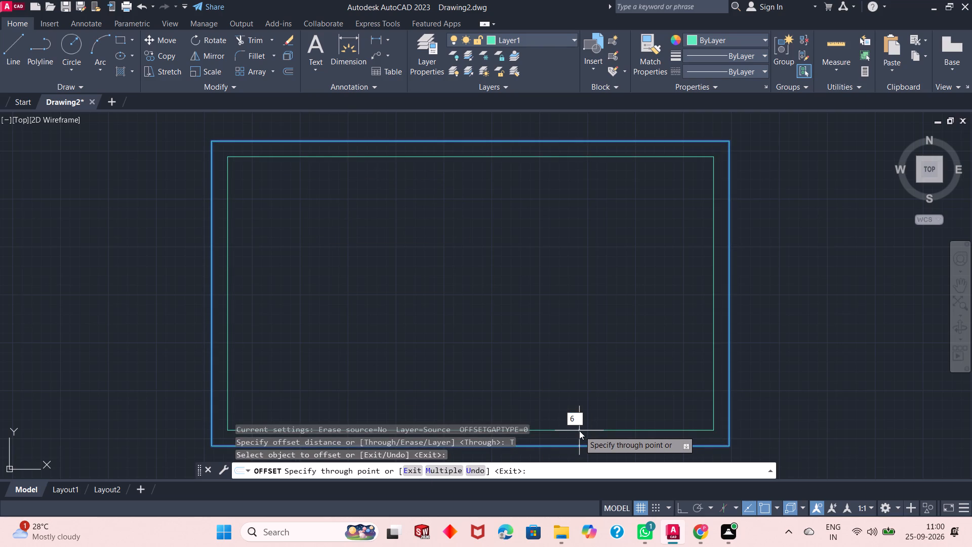
pyautogui.press('Return')
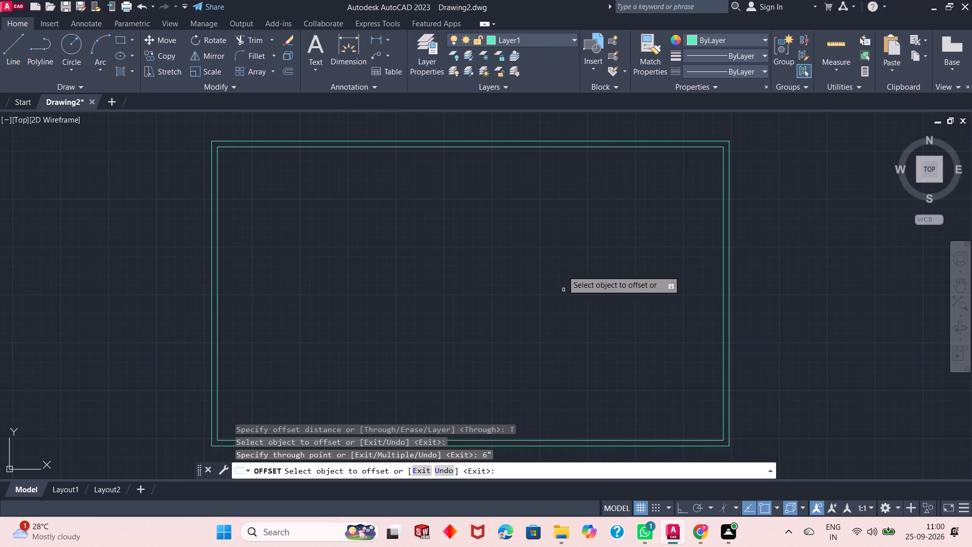
pyautogui.rightClick(560, 263)
pyautogui.click(583, 273)
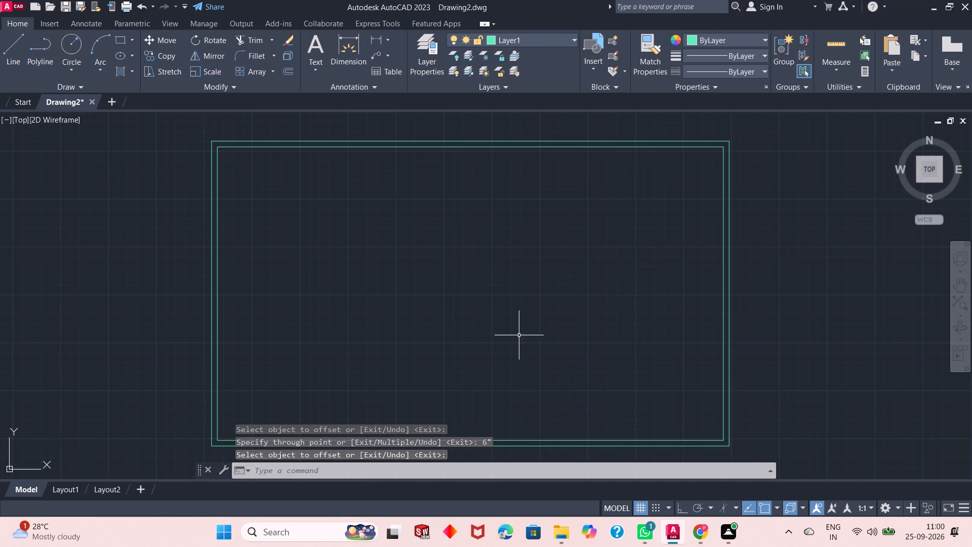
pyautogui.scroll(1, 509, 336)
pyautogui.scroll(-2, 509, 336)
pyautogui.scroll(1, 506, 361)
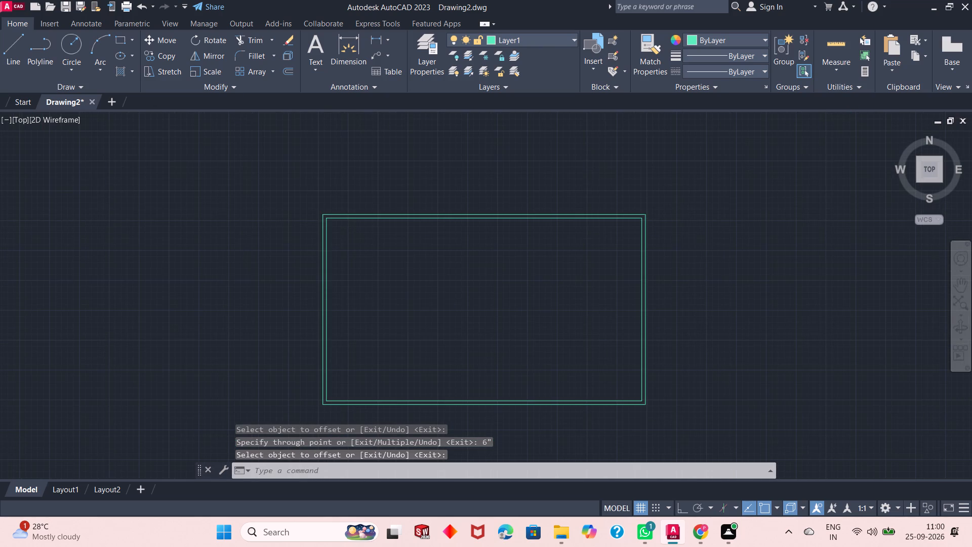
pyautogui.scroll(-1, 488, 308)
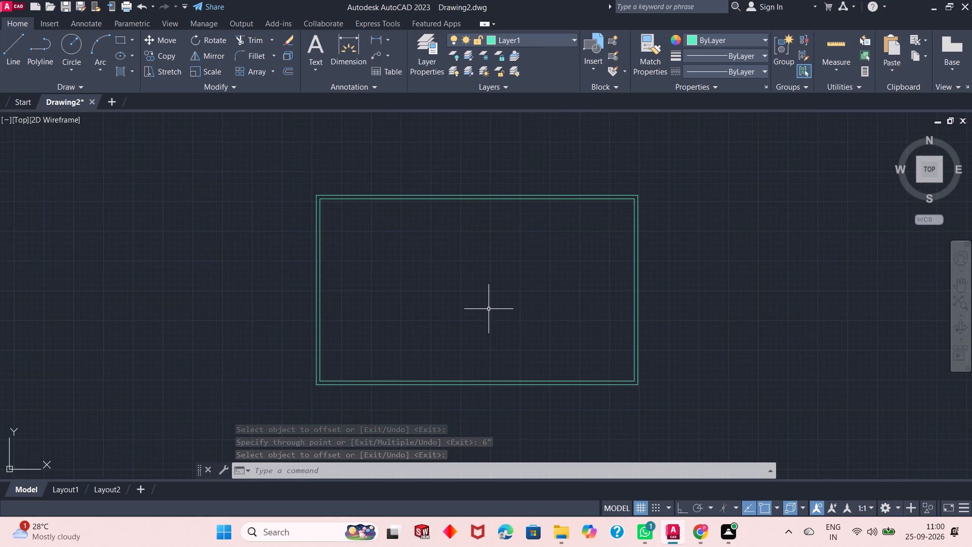
# Explode the inner offset rectangle into separate lines.
pyautogui.scroll(1, 489, 322)
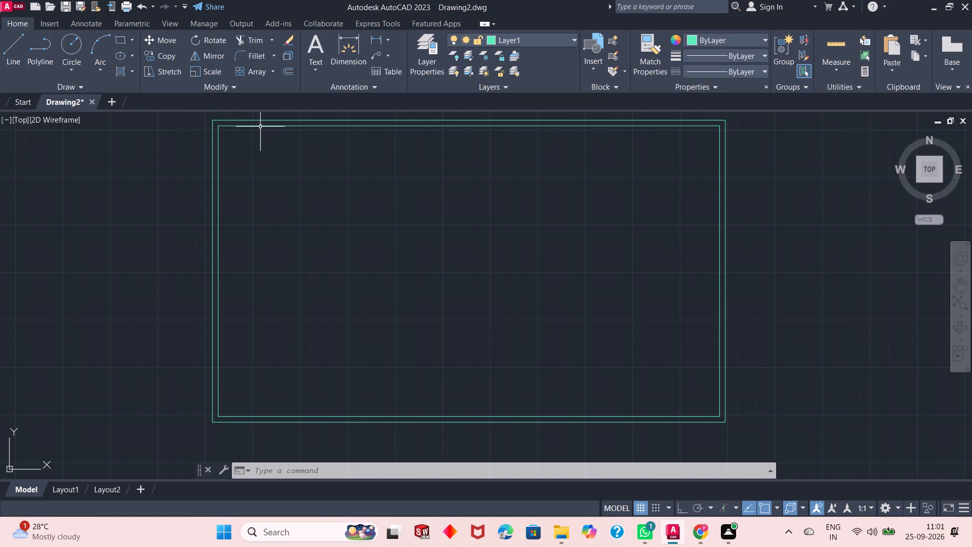
pyautogui.click(286, 58)
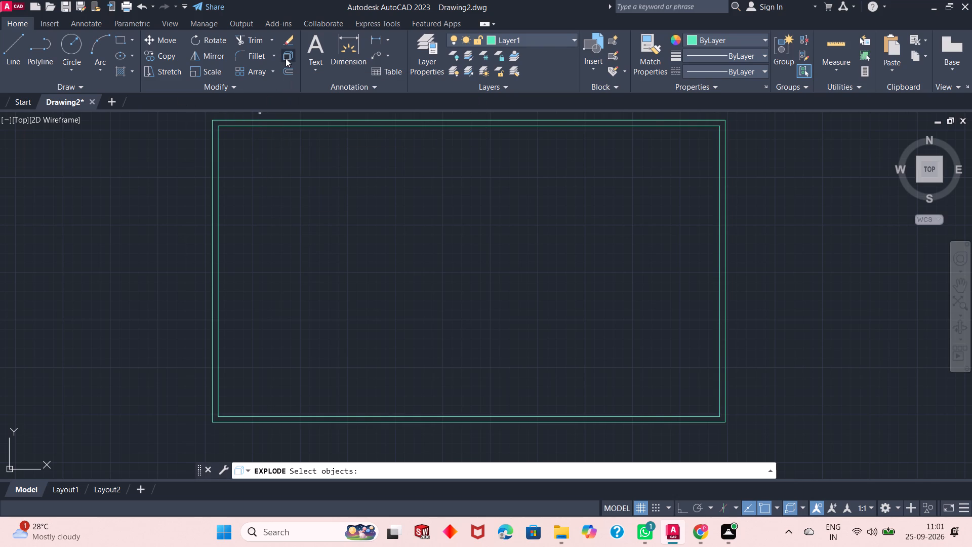
pyautogui.click(292, 126)
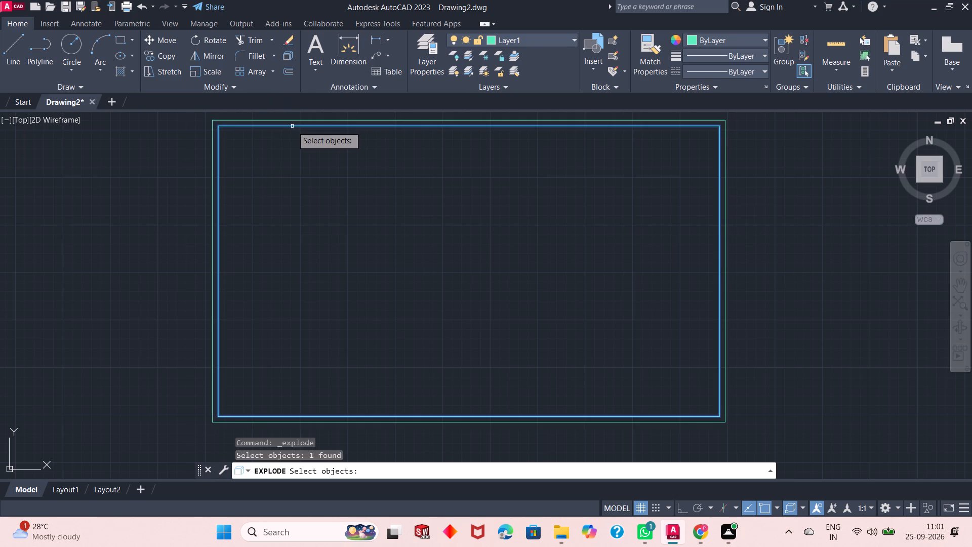
pyautogui.press('Return')
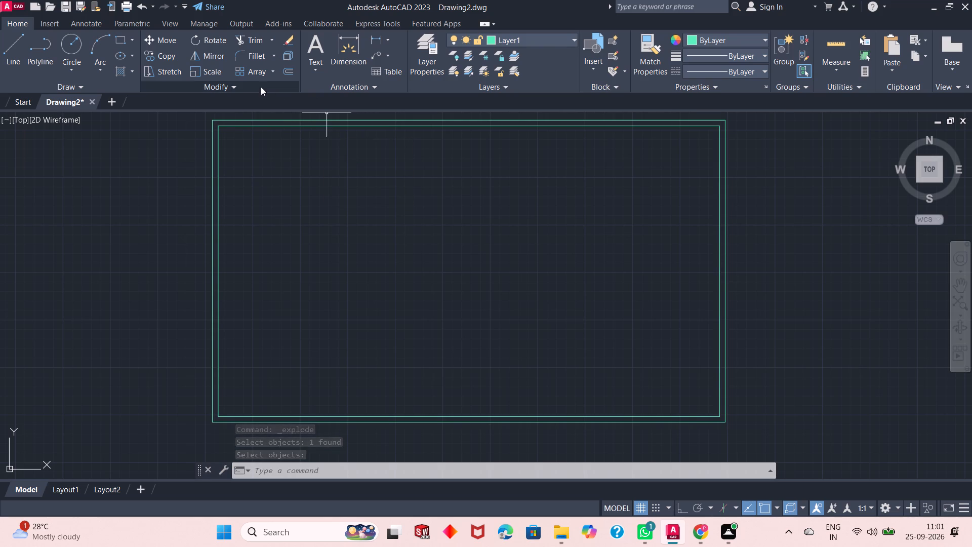
# Using Offset with the Through option, offset the inner left edge 15'6" to the right, and that new line another 6" right.
pyautogui.click(287, 72)
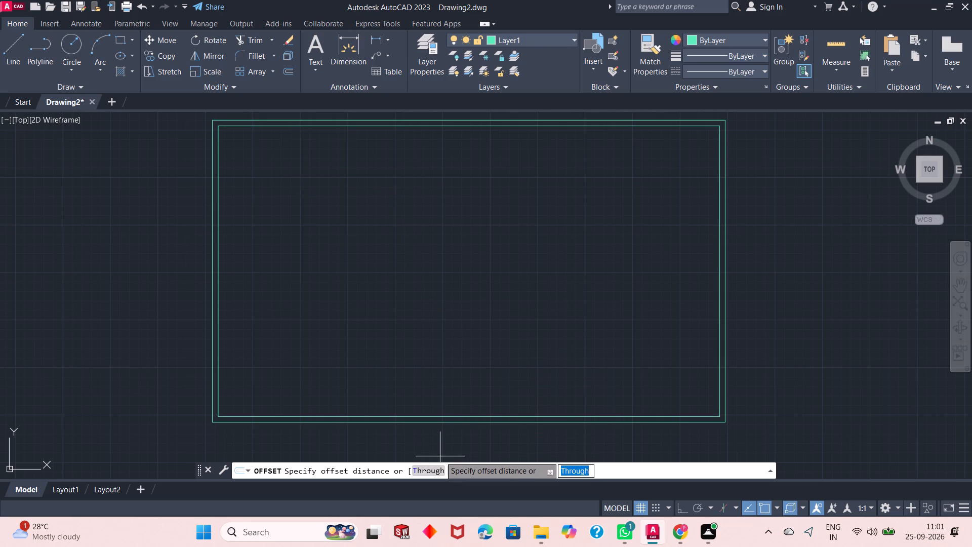
pyautogui.click(431, 472)
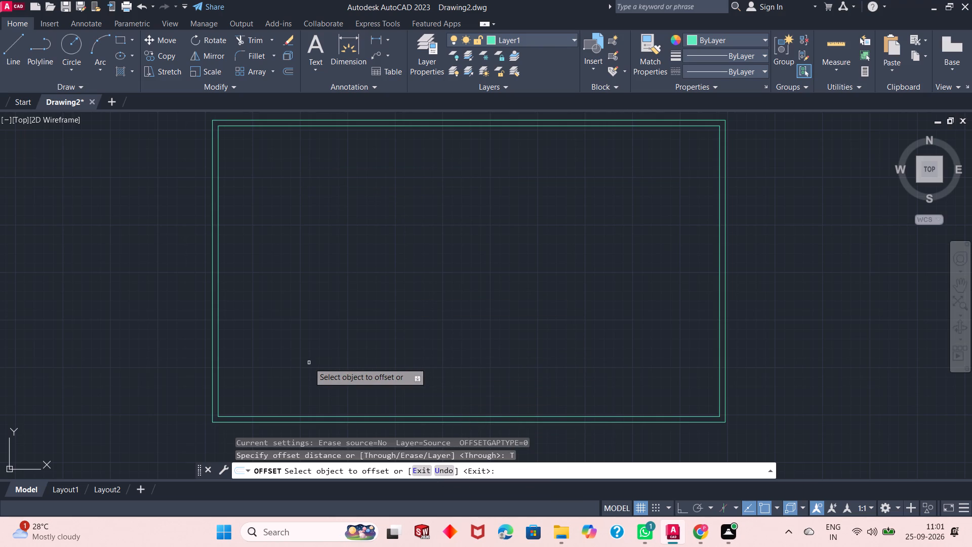
pyautogui.click(218, 235)
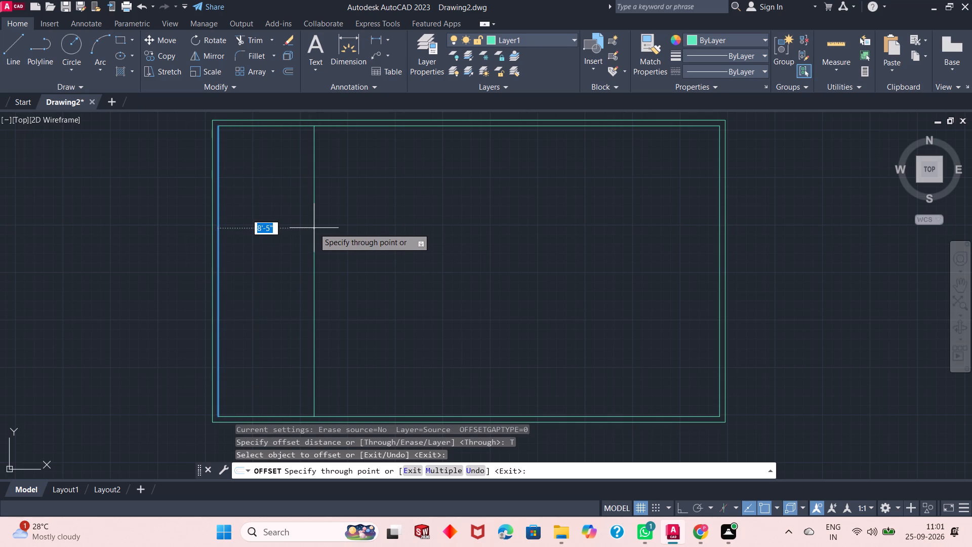
pyautogui.press('1')
pyautogui.press('5')
pyautogui.write("'6")
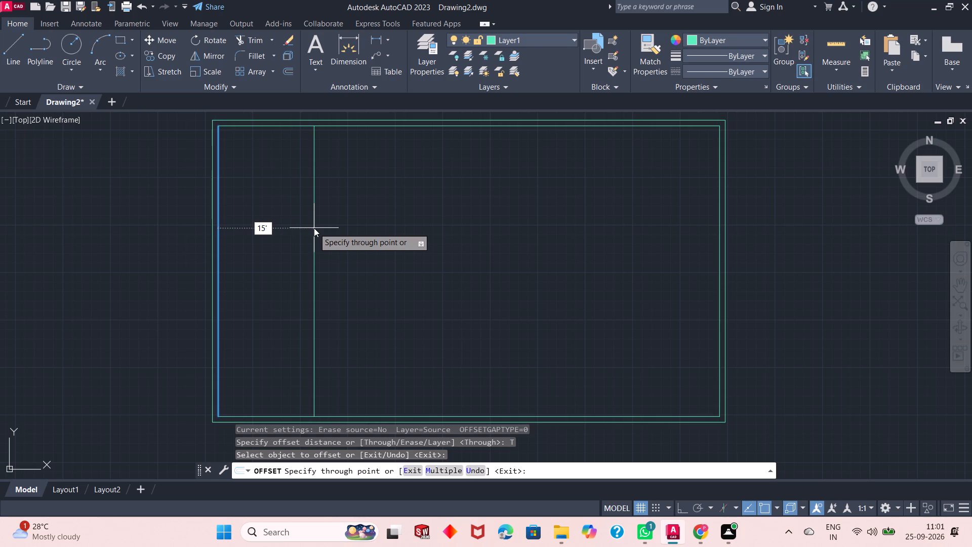
pyautogui.hotkey('shift', '"')
pyautogui.press('Return')
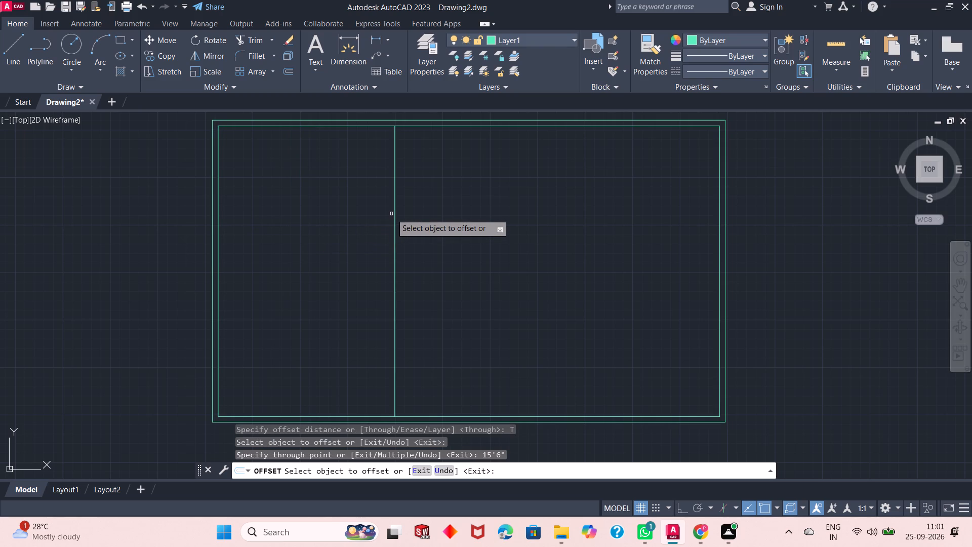
pyautogui.click(393, 193)
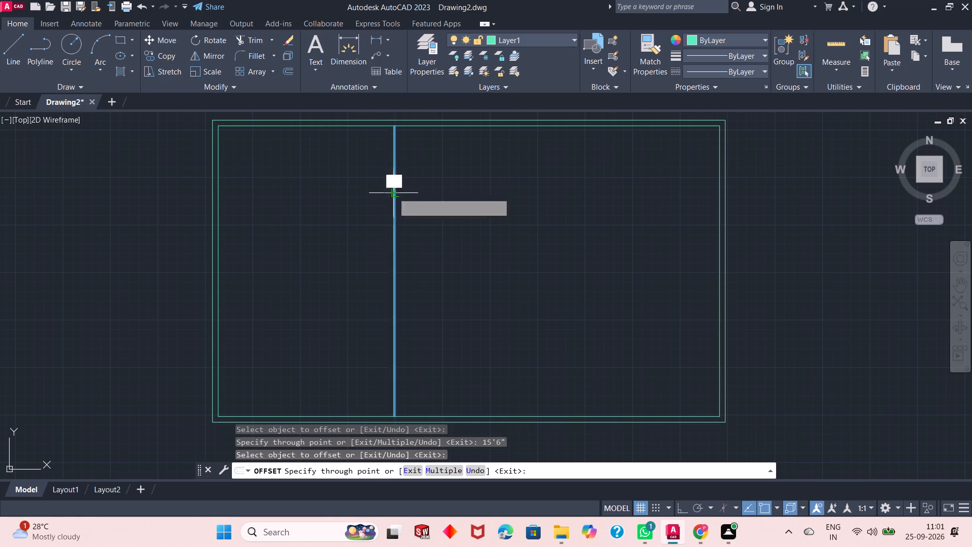
pyautogui.write('6"')
pyautogui.press('Return')
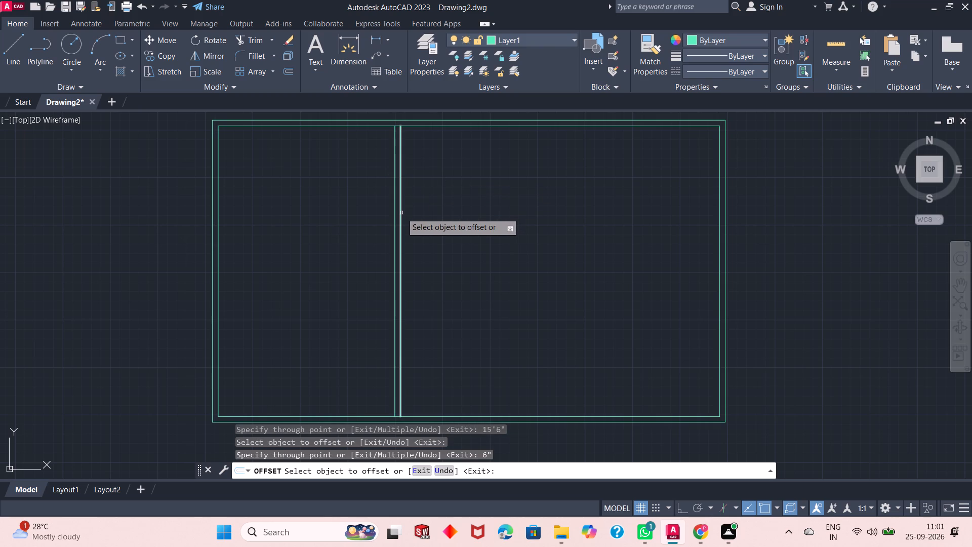
# Offset the first partition's right line 5' to the right, and the resulting line another 6" right to form a second partition.
pyautogui.click(401, 213)
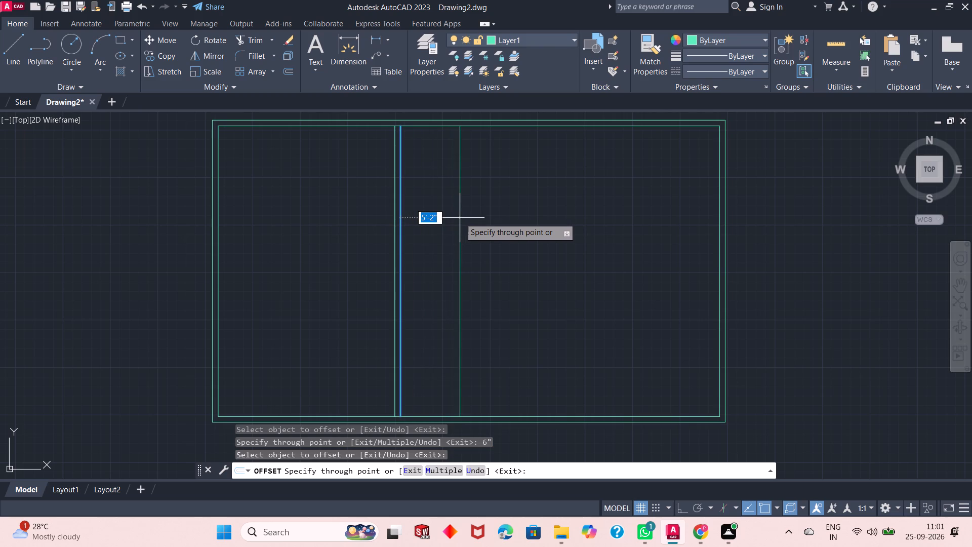
pyautogui.press('5')
pyautogui.press("'")
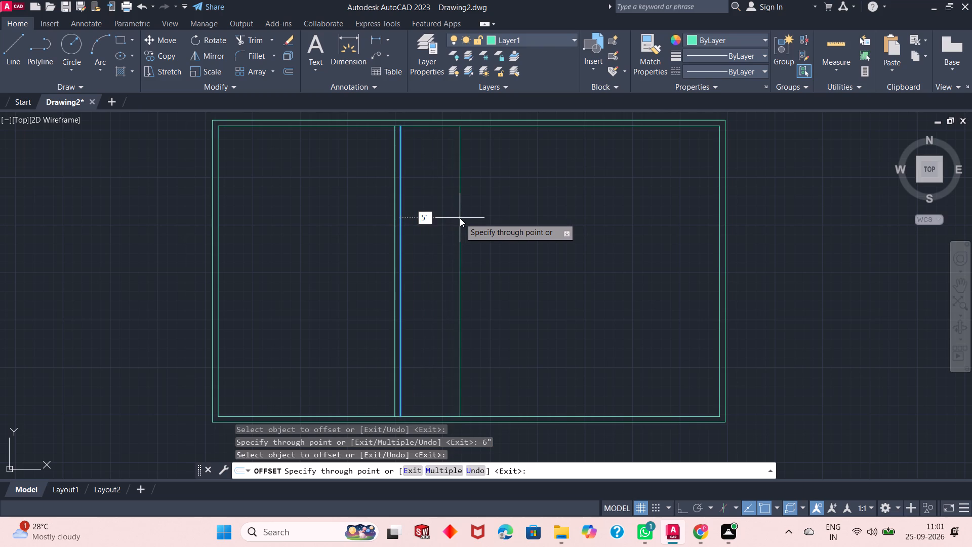
pyautogui.press('Return')
pyautogui.click(457, 216)
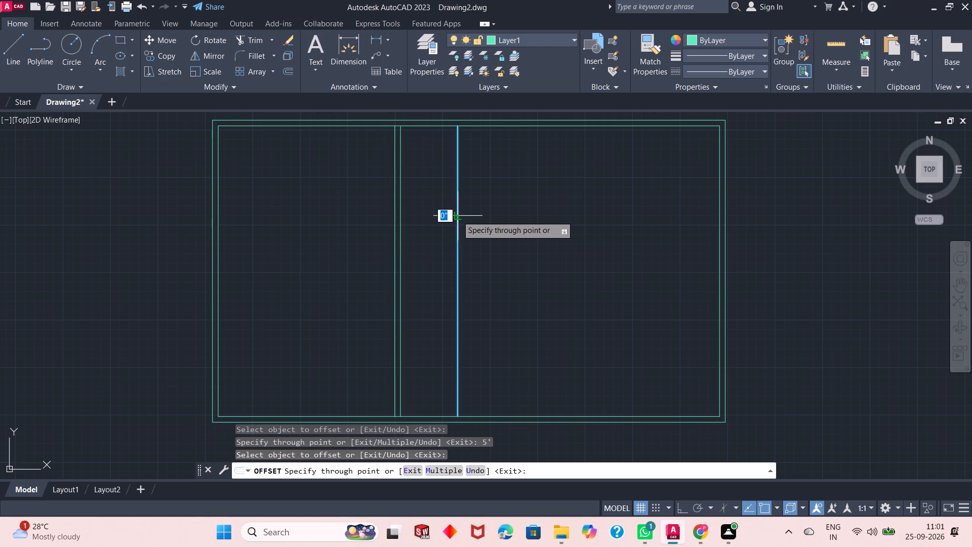
pyautogui.press('6')
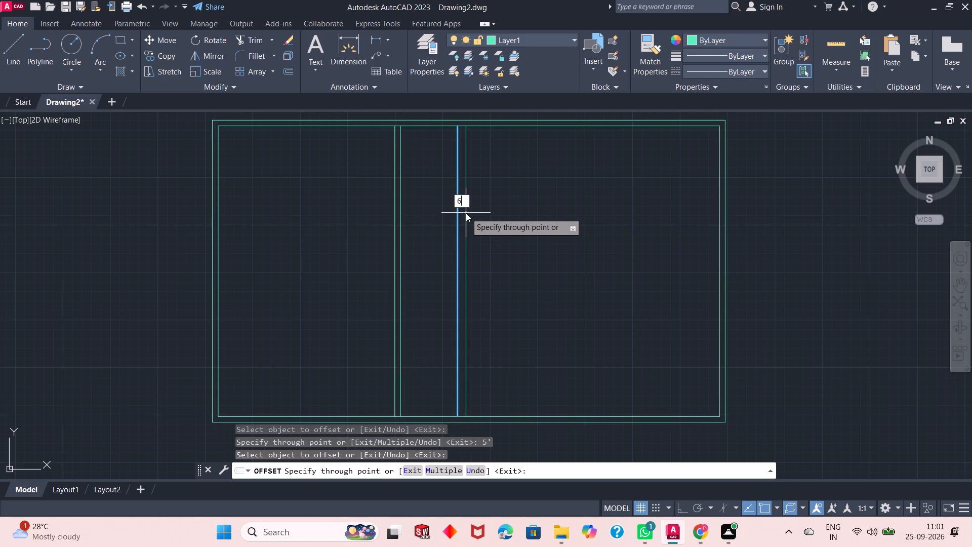
pyautogui.hotkey('shift', '"')
pyautogui.press('Return')
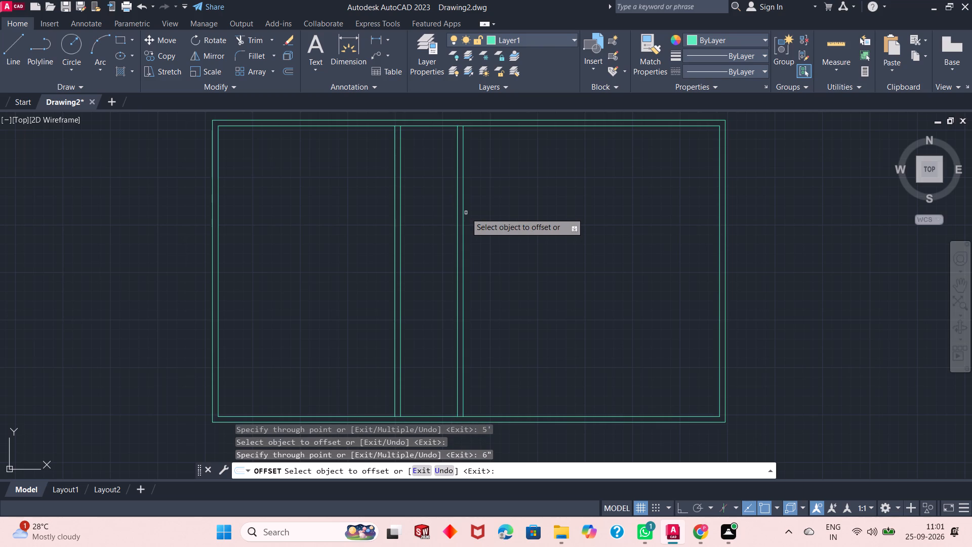
# Offset the second partition's right line 18'6" to the right and end the Offset command.
pyautogui.click(463, 213)
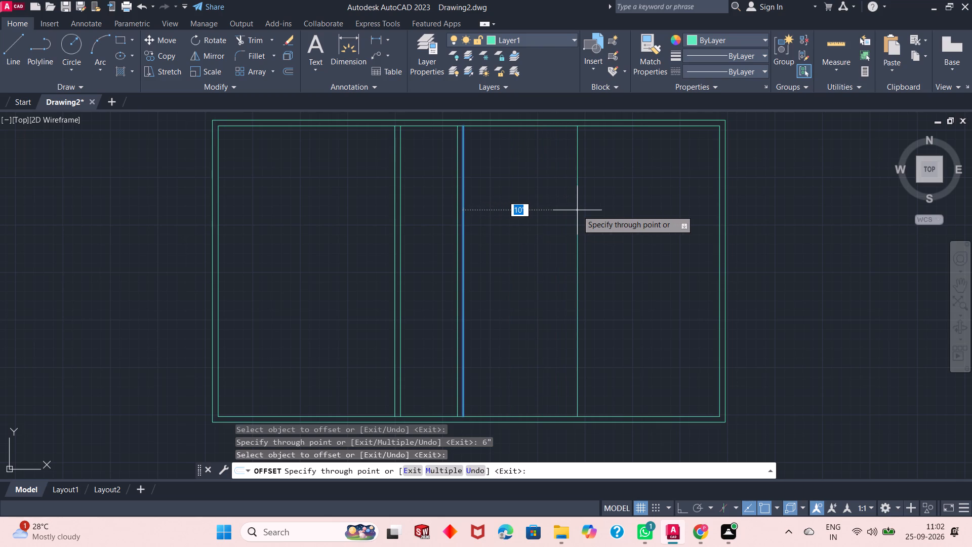
pyautogui.press('1')
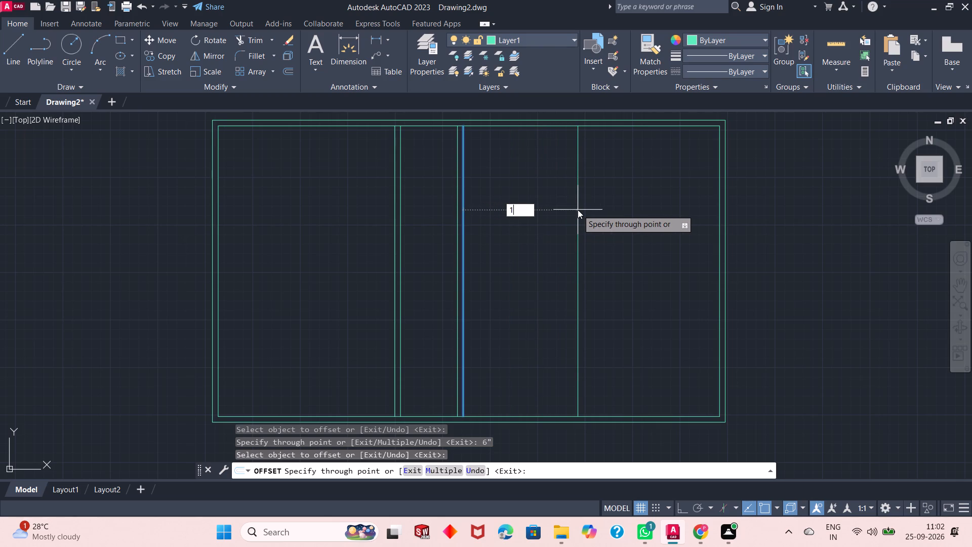
pyautogui.press('5')
pyautogui.write("'6")
pyautogui.hotkey('shift', '"')
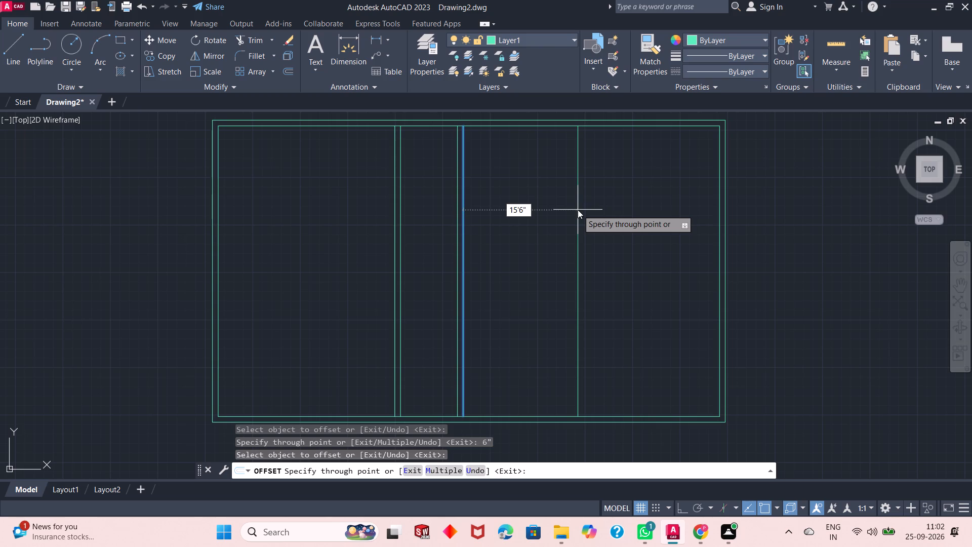
pyautogui.press('BackSpace')
pyautogui.press('BackSpace')
pyautogui.press('BackSpace')
pyautogui.press('BackSpace')
pyautogui.press('8')
pyautogui.press("'")
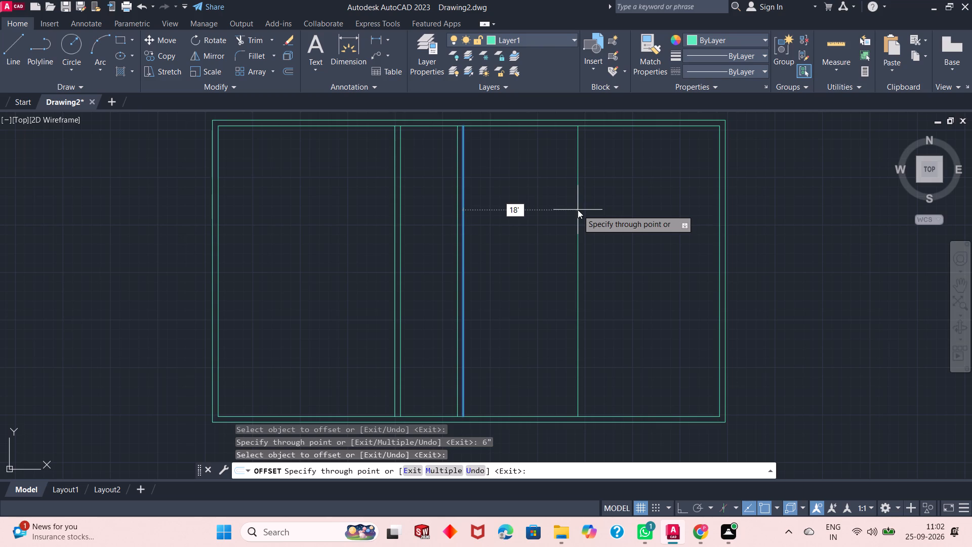
pyautogui.press('6')
pyautogui.hotkey('shift', '"')
pyautogui.press('Return')
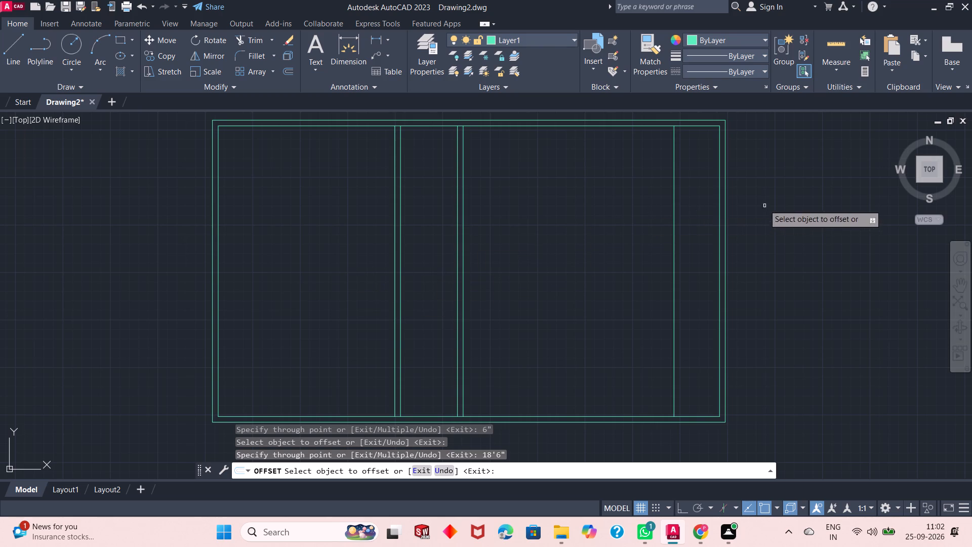
pyautogui.rightClick(761, 172)
pyautogui.click(792, 176)
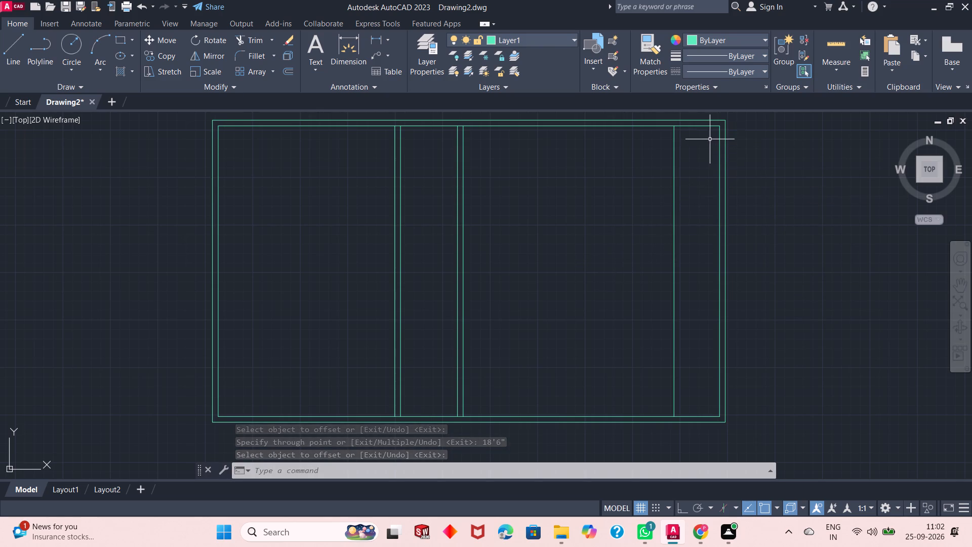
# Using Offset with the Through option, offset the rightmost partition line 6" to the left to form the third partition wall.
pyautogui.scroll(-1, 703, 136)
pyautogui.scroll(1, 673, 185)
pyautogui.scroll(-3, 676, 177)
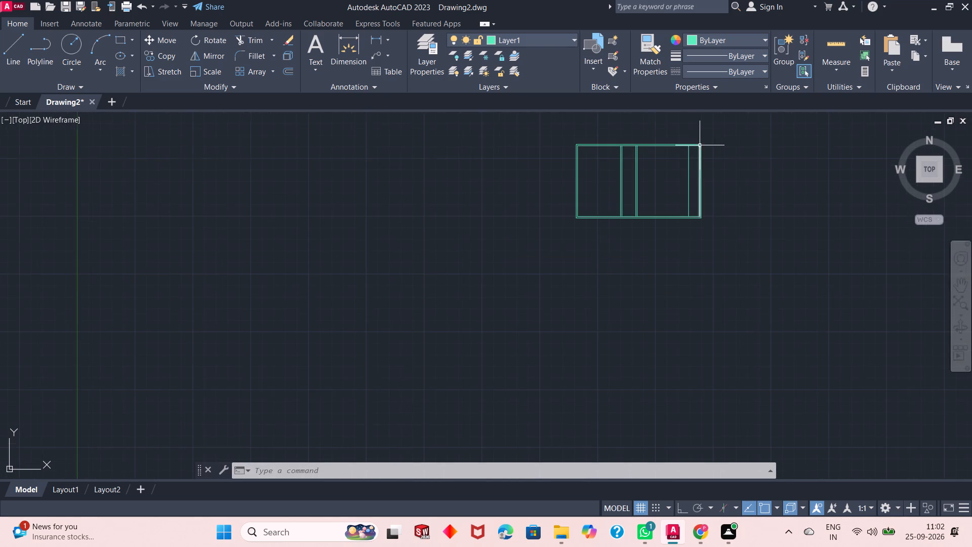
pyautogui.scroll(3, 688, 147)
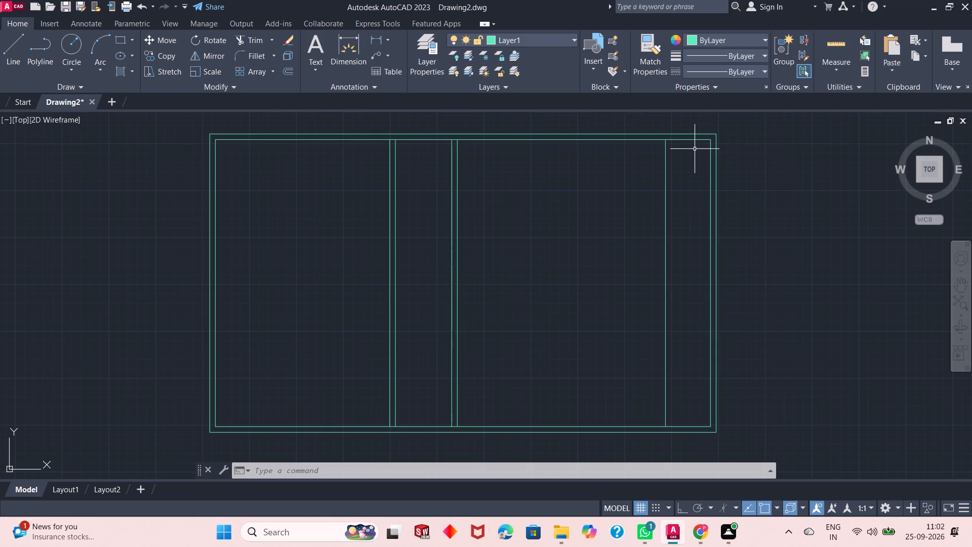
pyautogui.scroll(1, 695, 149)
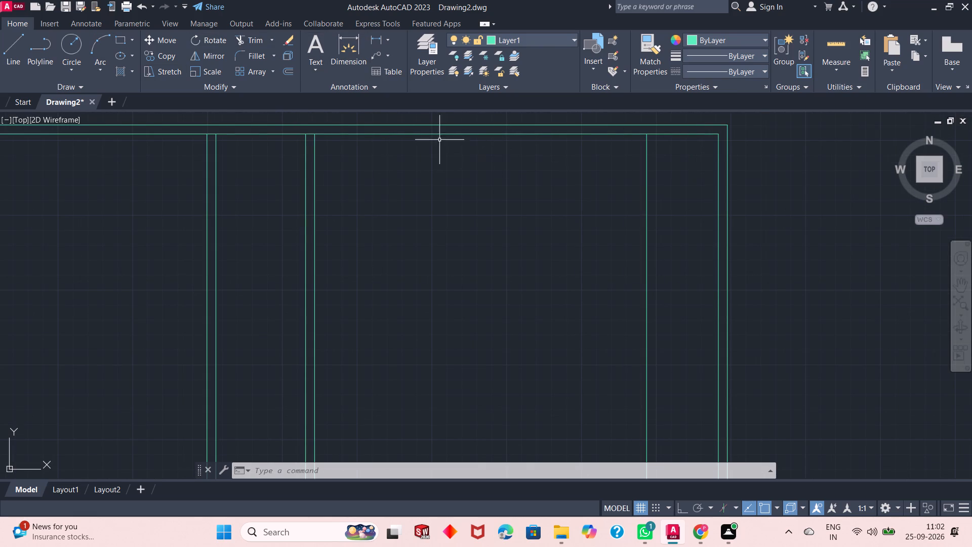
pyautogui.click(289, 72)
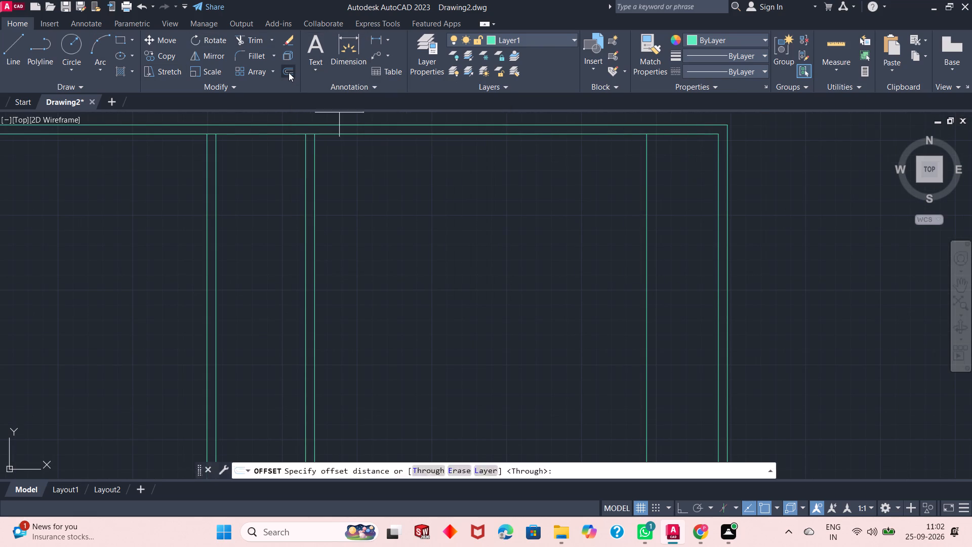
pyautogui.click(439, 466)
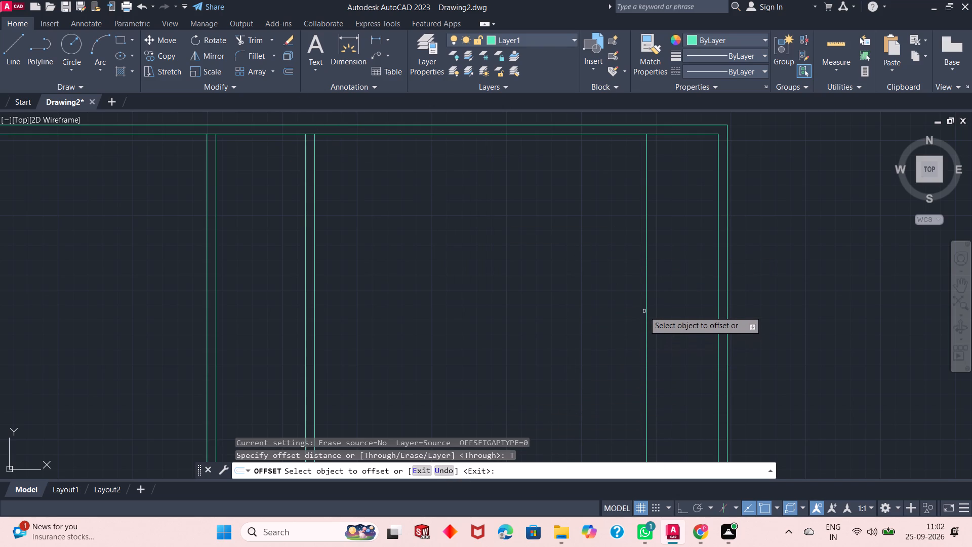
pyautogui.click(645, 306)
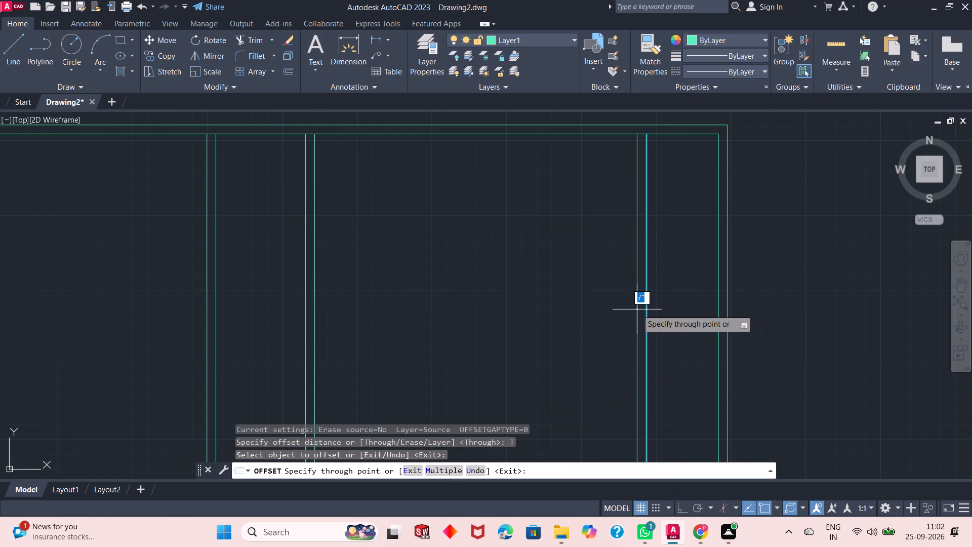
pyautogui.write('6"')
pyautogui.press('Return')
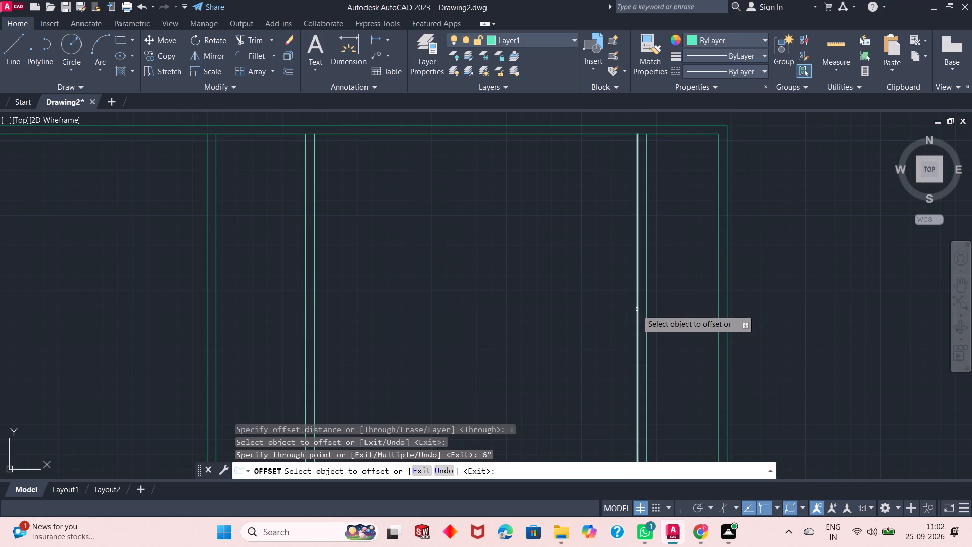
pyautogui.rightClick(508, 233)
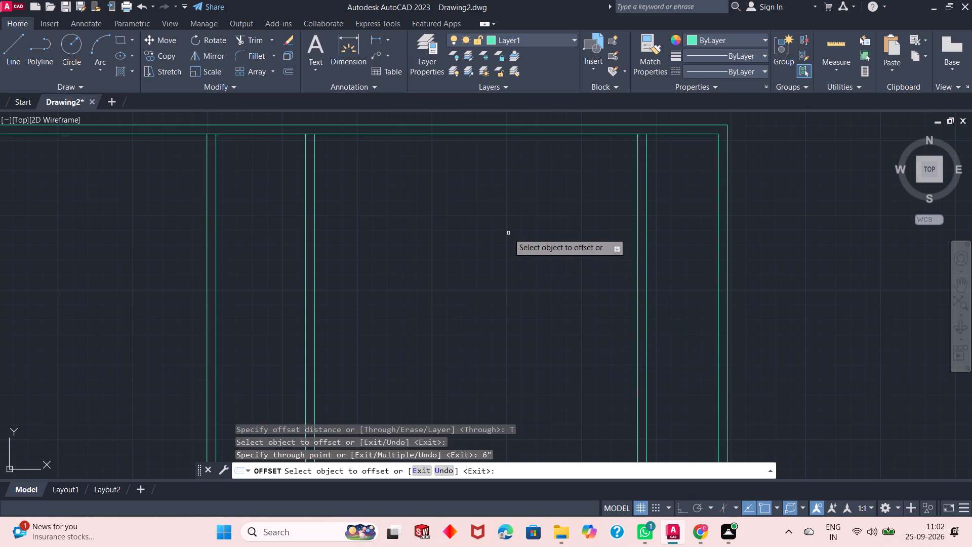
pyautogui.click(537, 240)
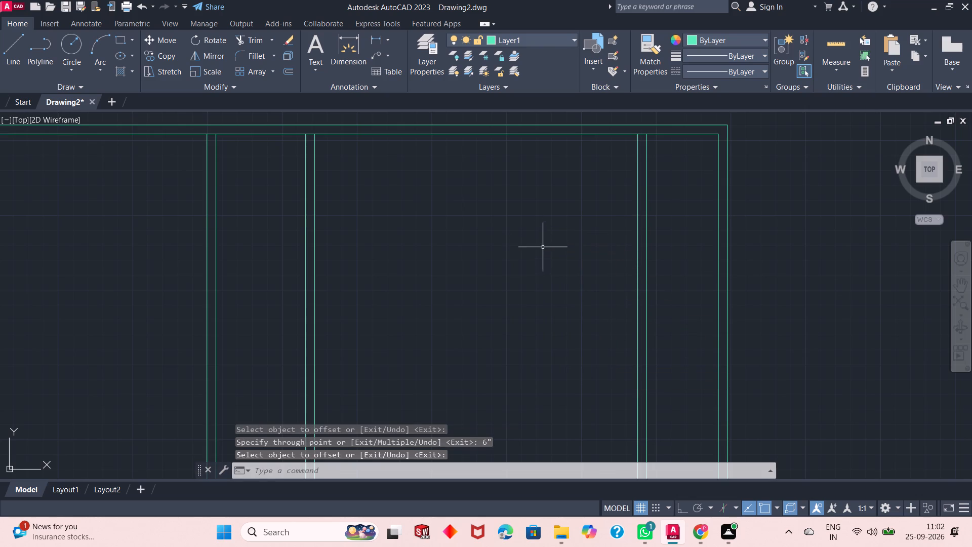
# Examine the spacing of the three partition walls within the outer walls of the floor plan.
pyautogui.scroll(2, 601, 264)
pyautogui.scroll(-4, 601, 261)
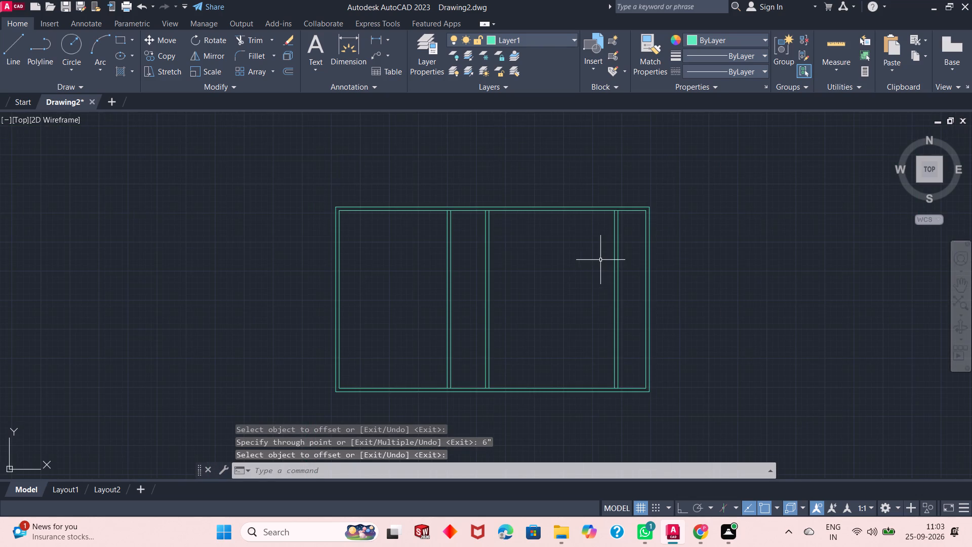
pyautogui.scroll(1, 529, 260)
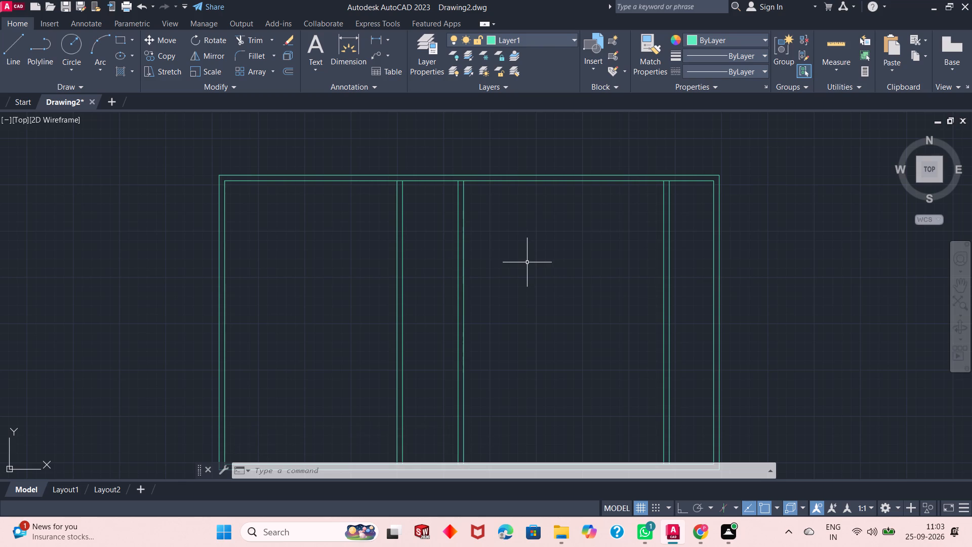
pyautogui.scroll(-3, 696, 206)
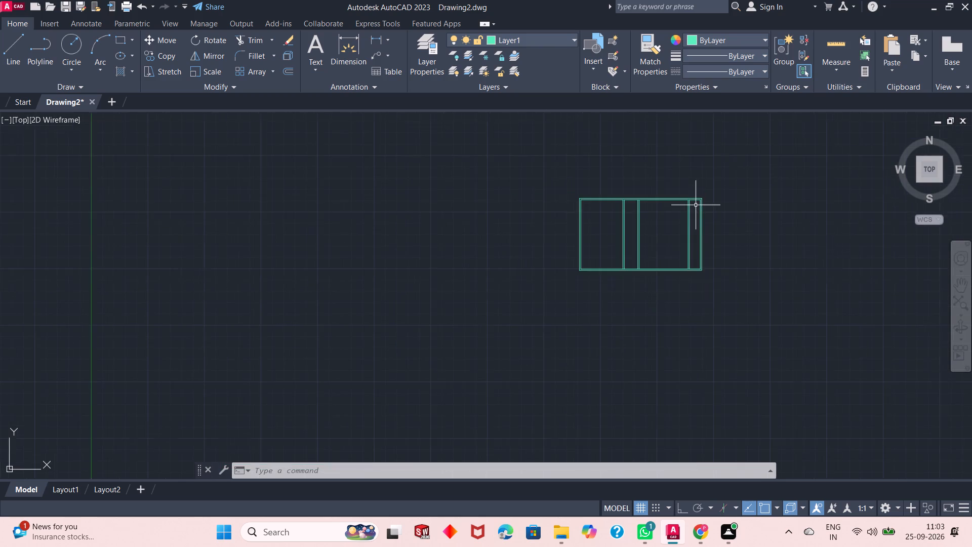
pyautogui.scroll(5, 696, 205)
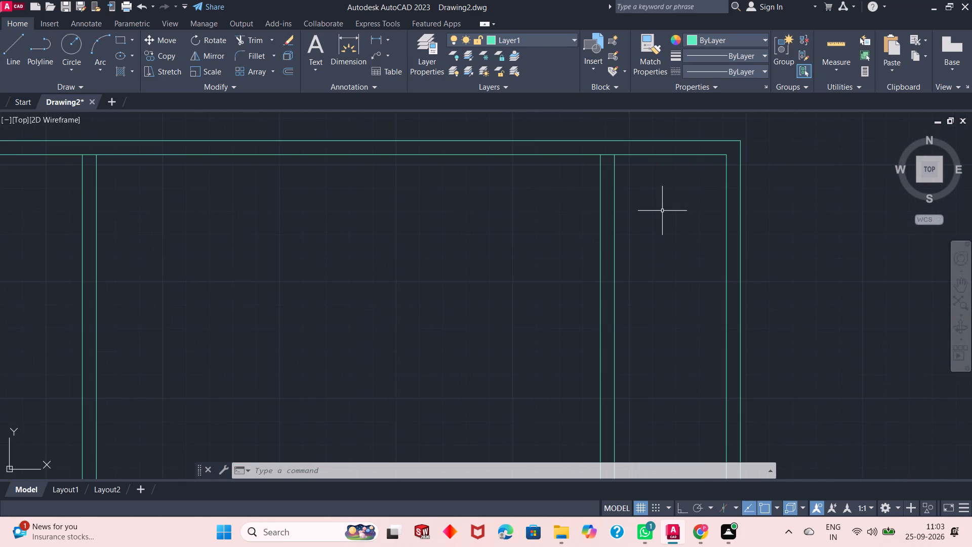
pyautogui.scroll(-1, 662, 212)
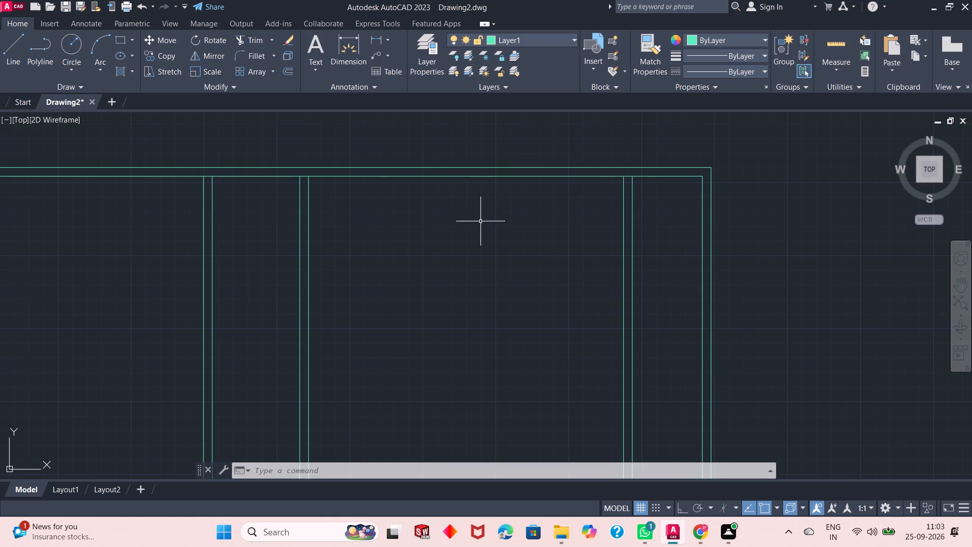
pyautogui.scroll(1, 480, 222)
pyautogui.scroll(-3, 480, 222)
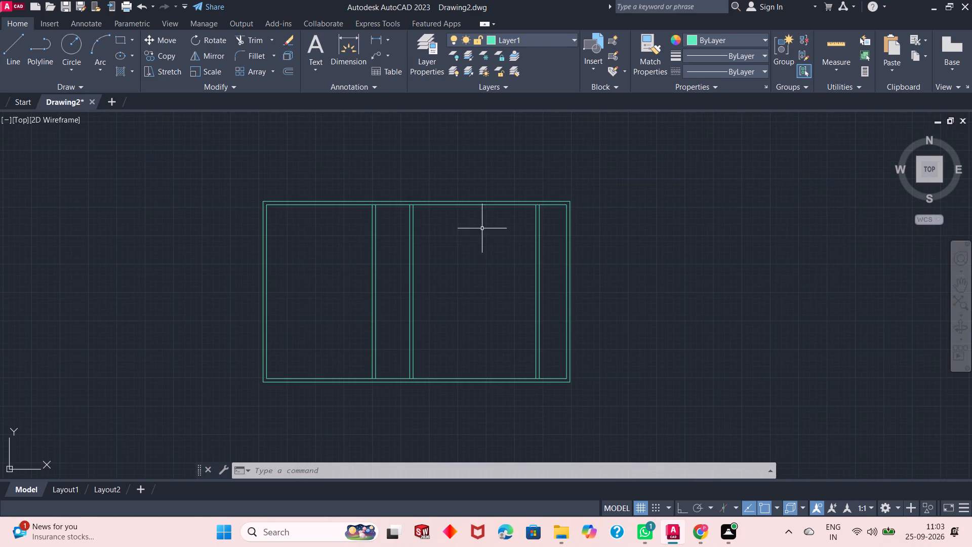
pyautogui.scroll(1, 479, 253)
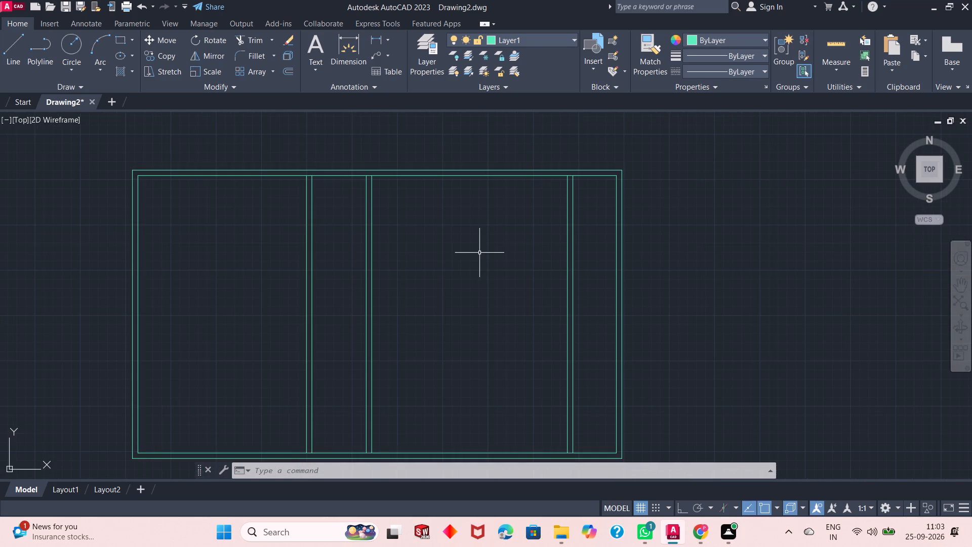
# Undo the partition offsets, the explode, the inner wall offset and the original outer rectangle.
pyautogui.hotkey('ctrl', 'z')
pyautogui.hotkey('ctrl', 'z')
pyautogui.hotkey('ctrl', 'z')
pyautogui.hotkey('ctrl', 'z')
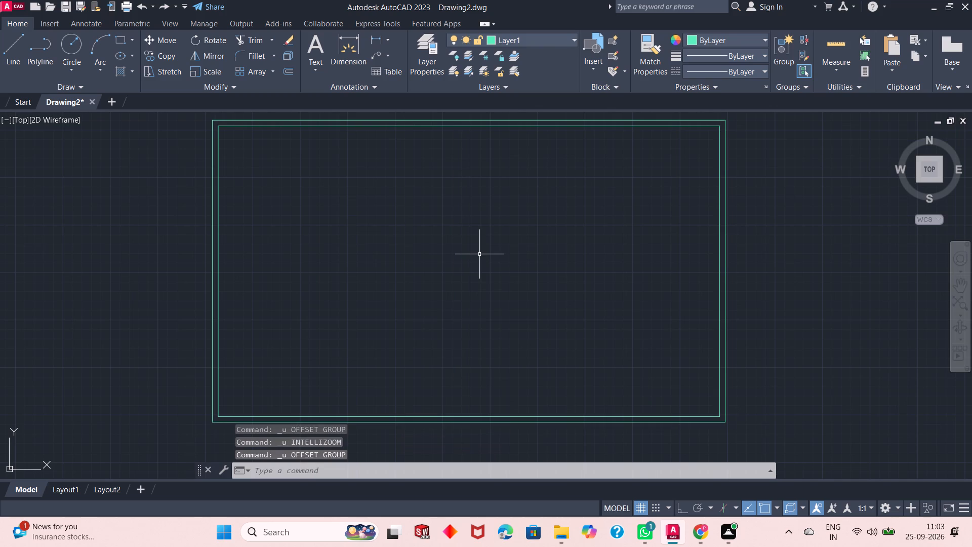
pyautogui.hotkey('ctrl', 'z')
pyautogui.hotkey('ctrl', 'z')
pyautogui.hotkey('ctrl', 'z')
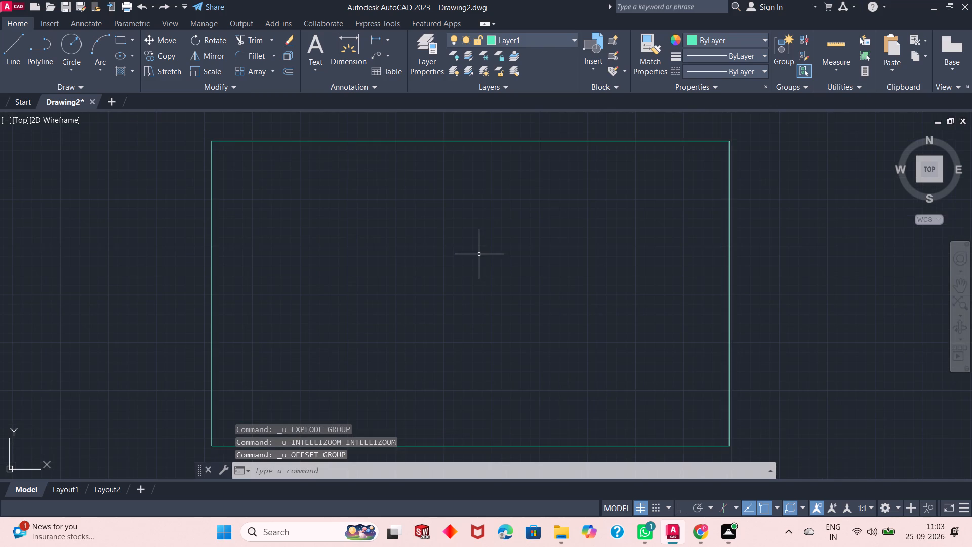
pyautogui.hotkey('ctrl', 'z')
pyautogui.hotkey('ctrl', 'z')
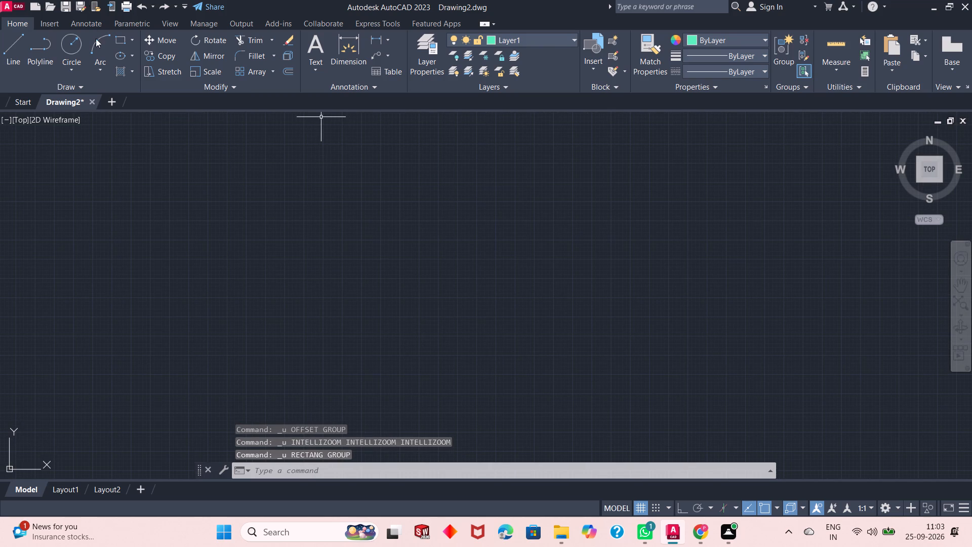
# Draw a new outer wall rectangle 55' wide by 30' high on Layer1.
pyautogui.click(115, 38)
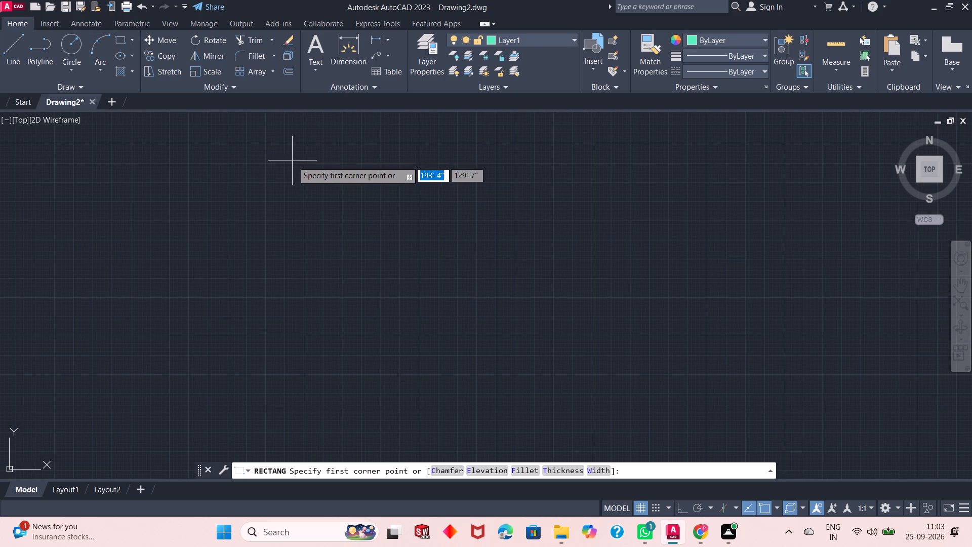
pyautogui.click(293, 158)
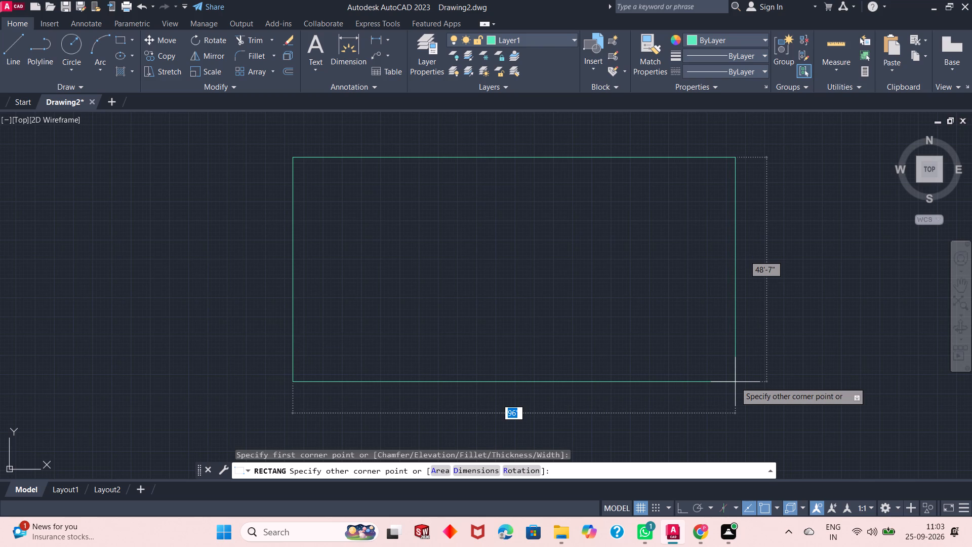
pyautogui.write('55')
pyautogui.press("'")
pyautogui.press('Tab')
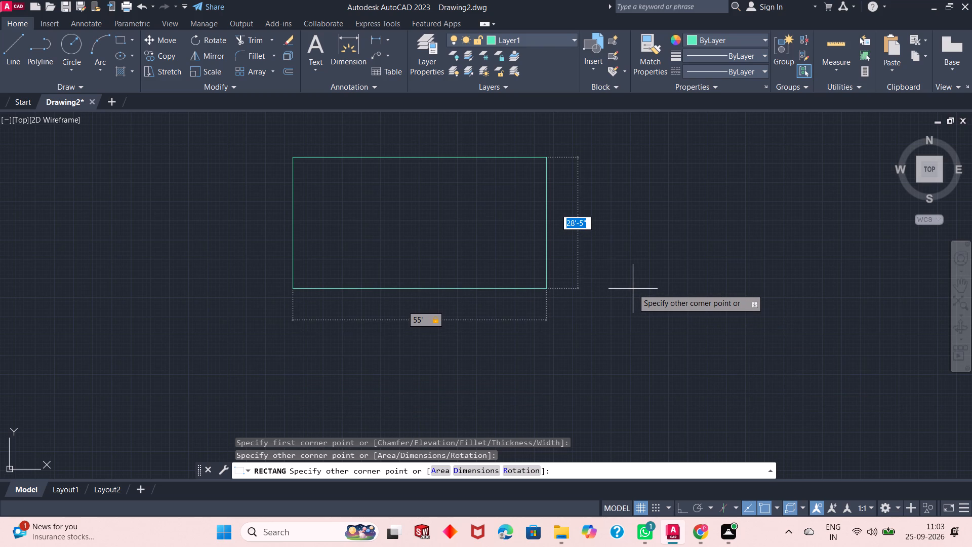
pyautogui.write('30')
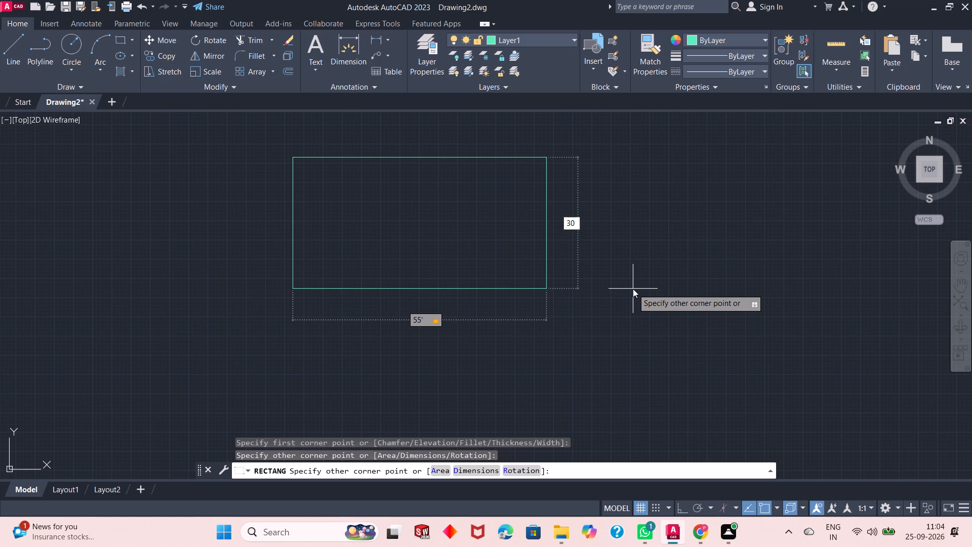
pyautogui.press("'")
pyautogui.press('Return')
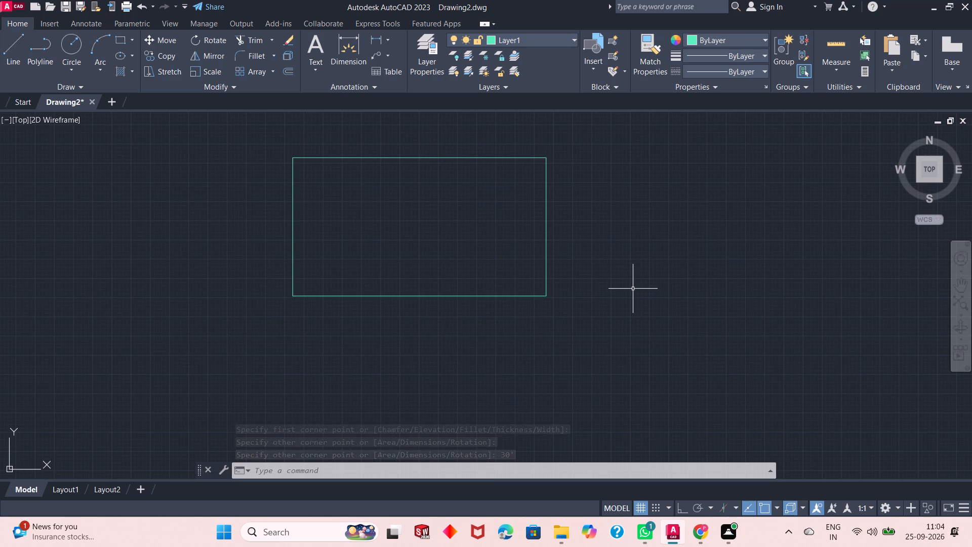
# Using Offset with the Through option, offset the outer rectangle 6" inward to form the outer walls.
pyautogui.scroll(1, 421, 211)
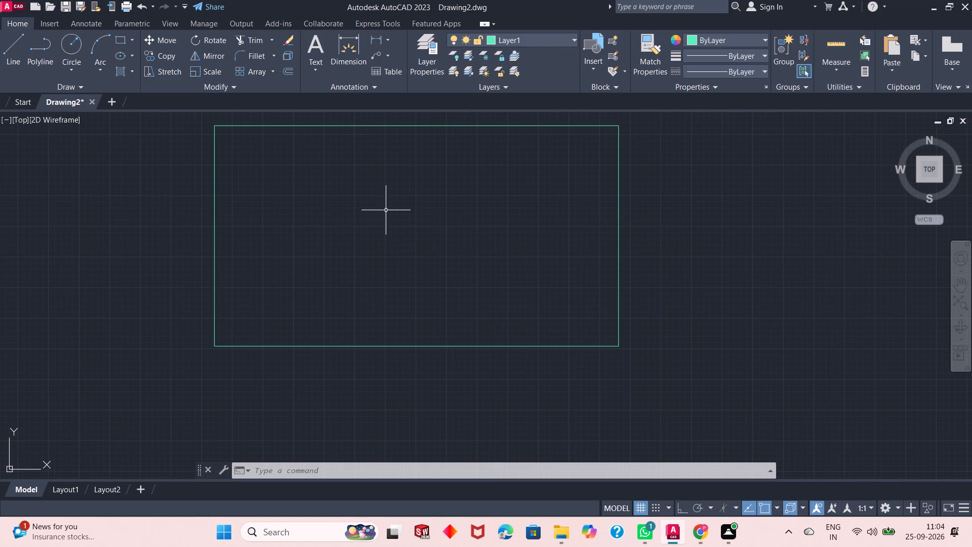
pyautogui.scroll(-2, 385, 212)
pyautogui.scroll(2, 388, 217)
pyautogui.scroll(-2, 388, 216)
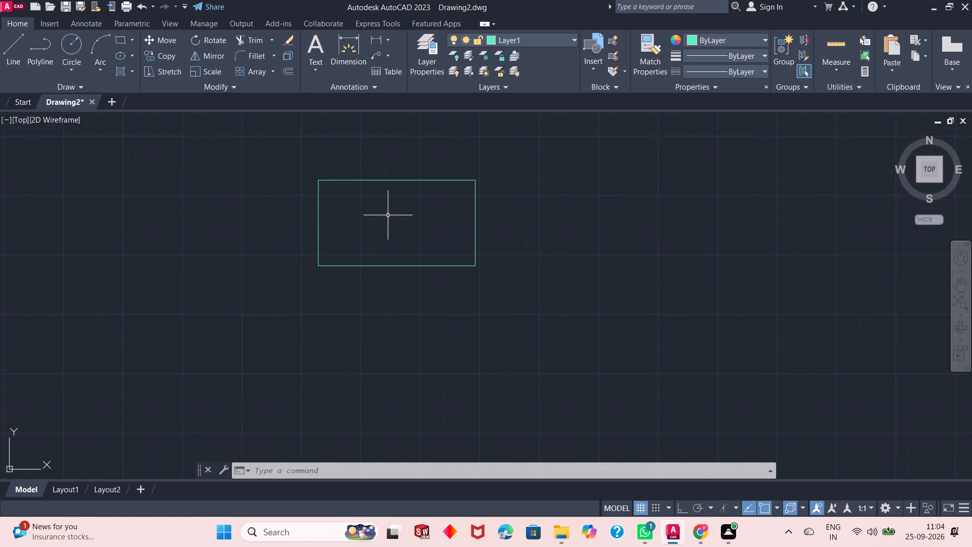
pyautogui.scroll(2, 372, 194)
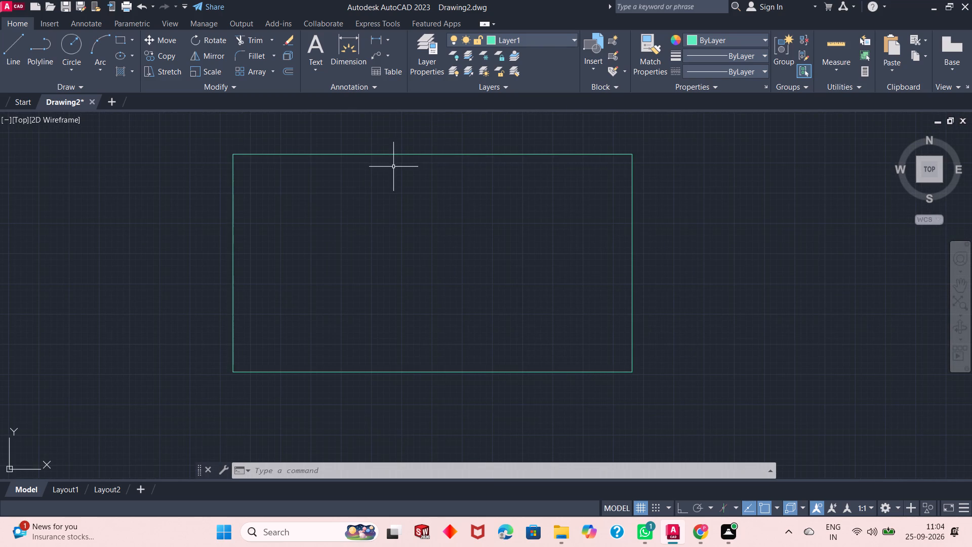
pyautogui.click(284, 71)
pyautogui.click(437, 471)
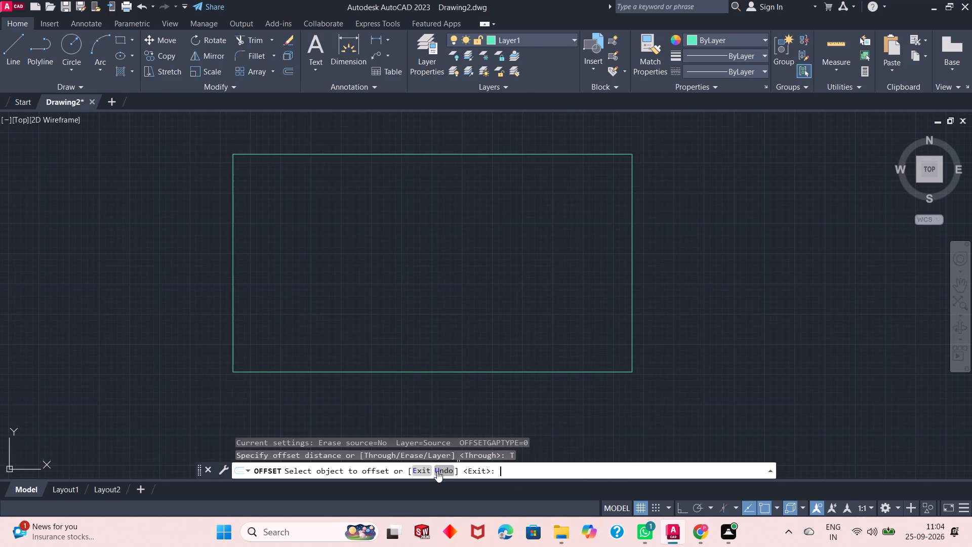
pyautogui.click(459, 371)
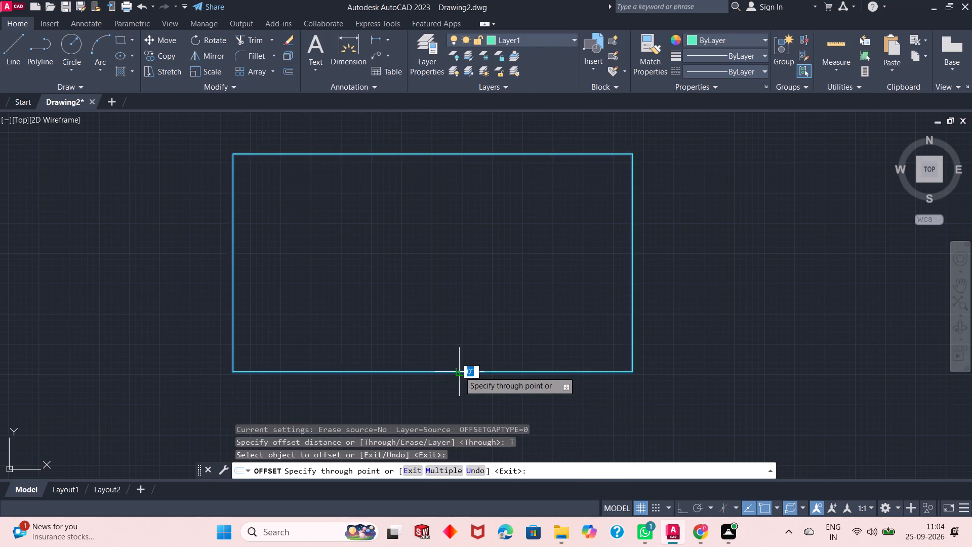
pyautogui.write('6"')
pyautogui.press('Return')
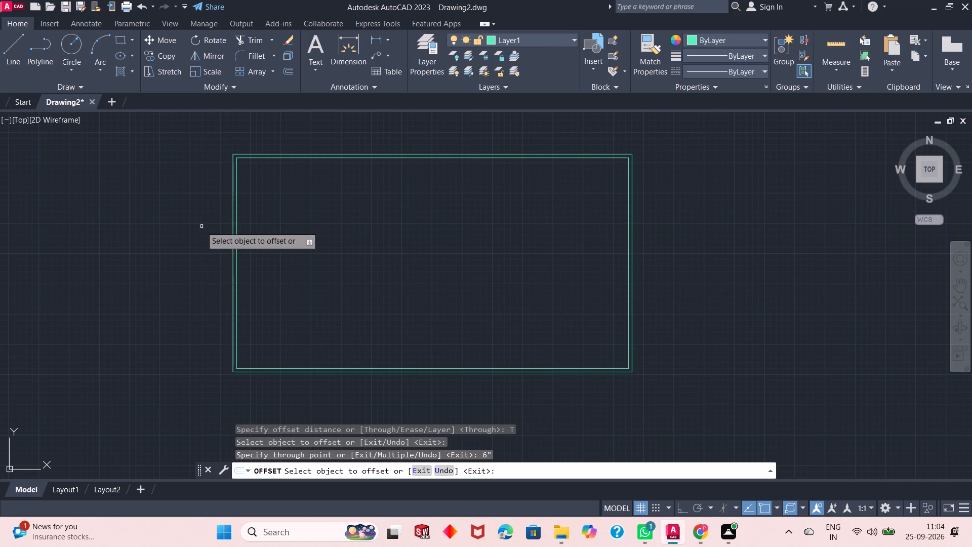
pyautogui.rightClick(135, 202)
pyautogui.click(148, 210)
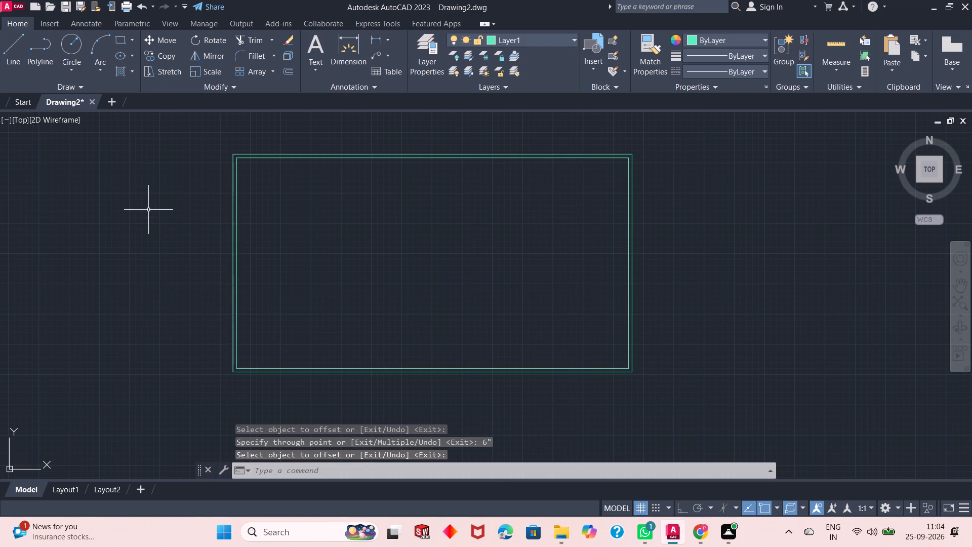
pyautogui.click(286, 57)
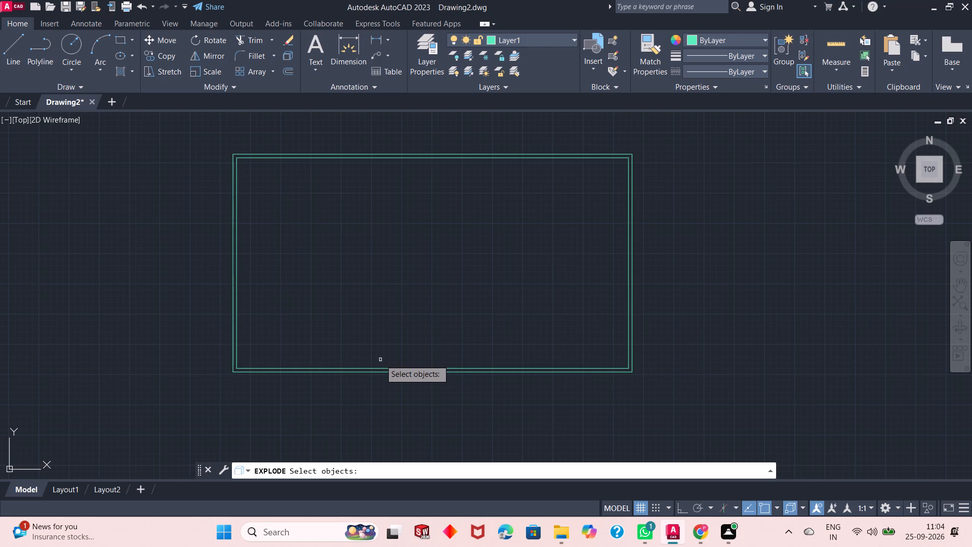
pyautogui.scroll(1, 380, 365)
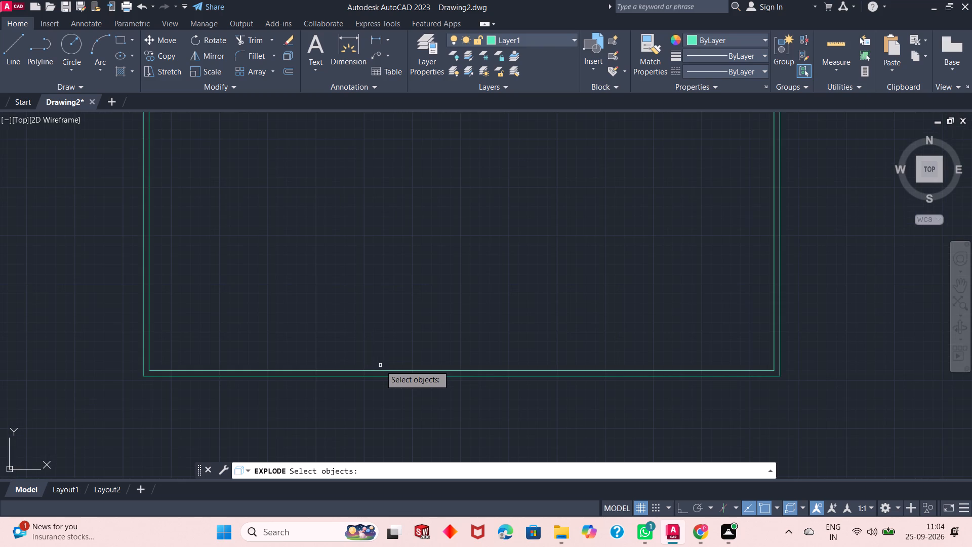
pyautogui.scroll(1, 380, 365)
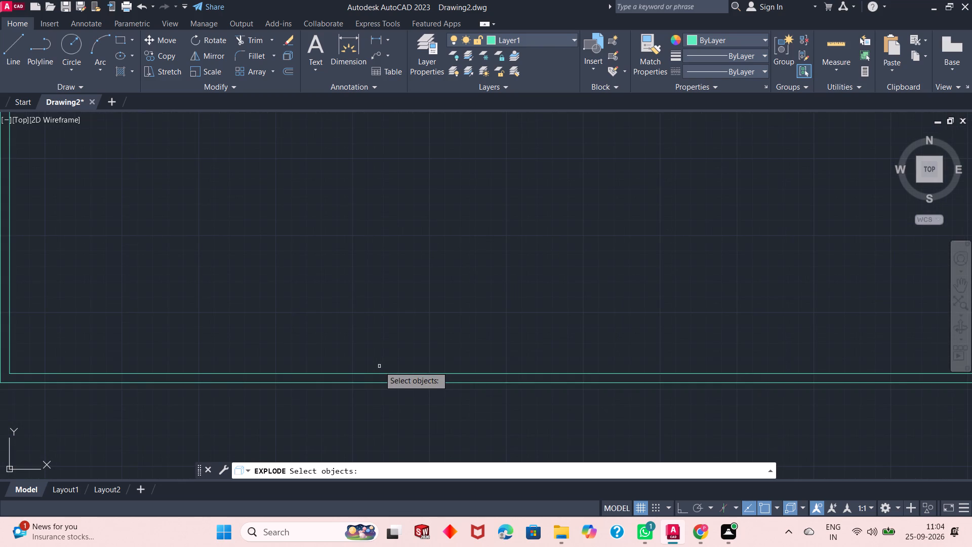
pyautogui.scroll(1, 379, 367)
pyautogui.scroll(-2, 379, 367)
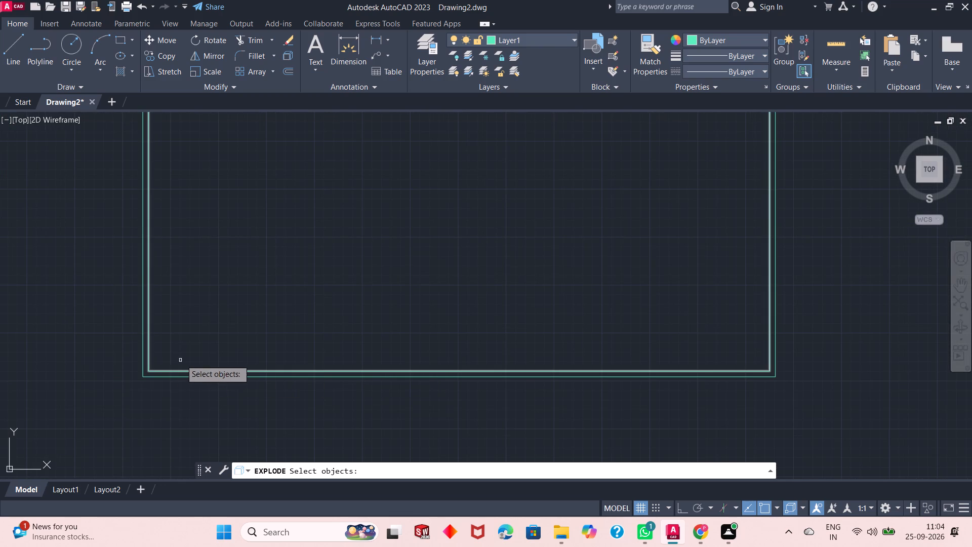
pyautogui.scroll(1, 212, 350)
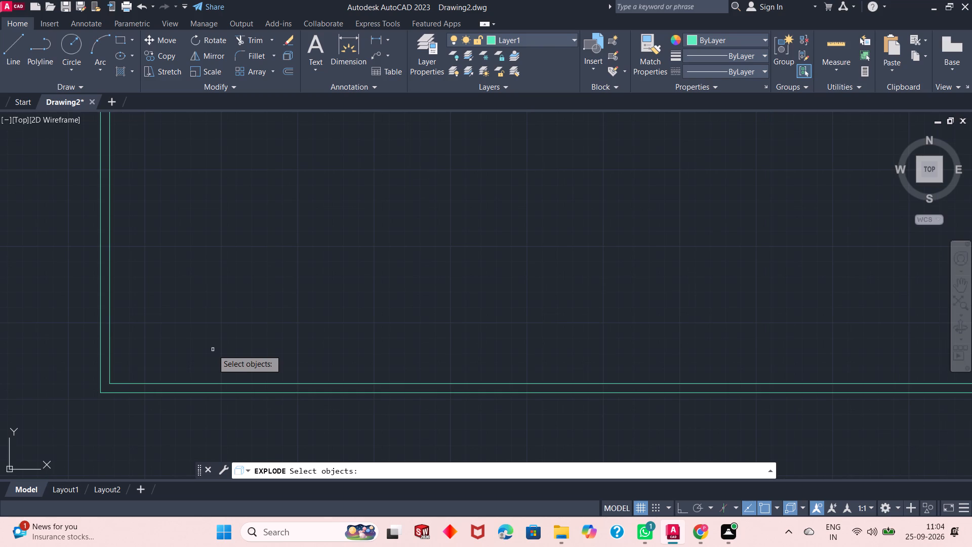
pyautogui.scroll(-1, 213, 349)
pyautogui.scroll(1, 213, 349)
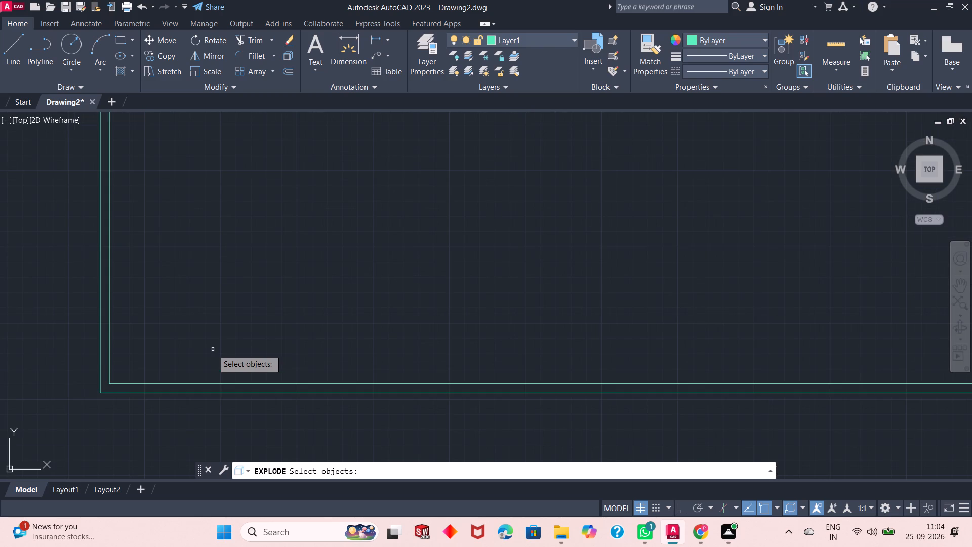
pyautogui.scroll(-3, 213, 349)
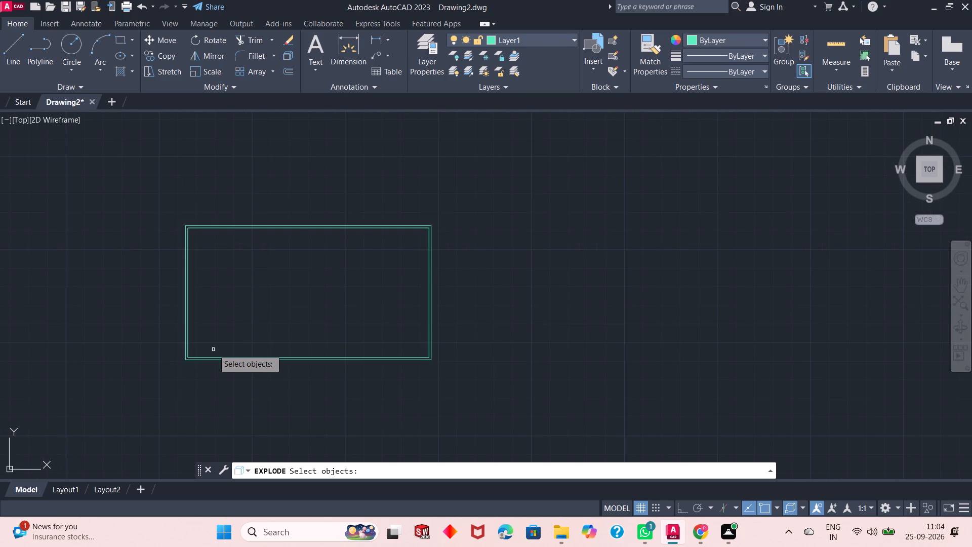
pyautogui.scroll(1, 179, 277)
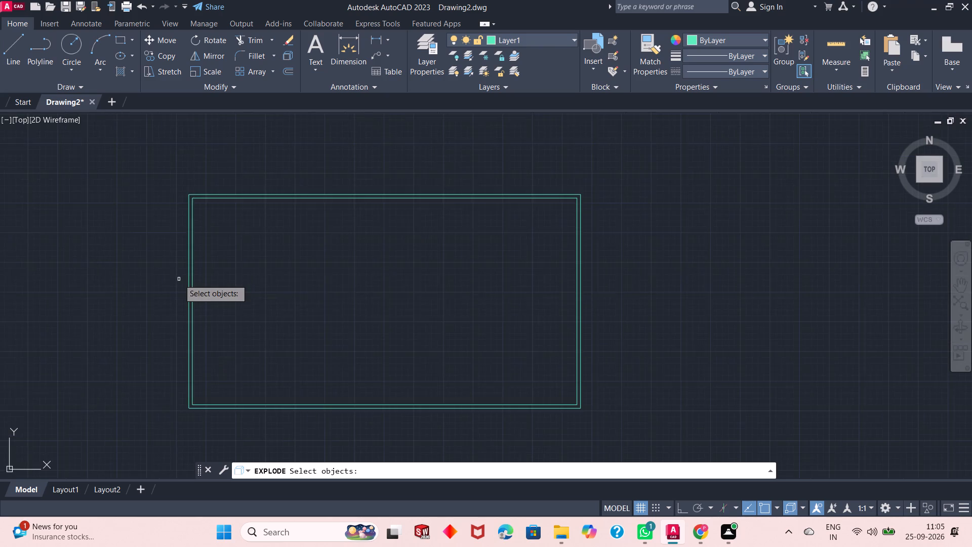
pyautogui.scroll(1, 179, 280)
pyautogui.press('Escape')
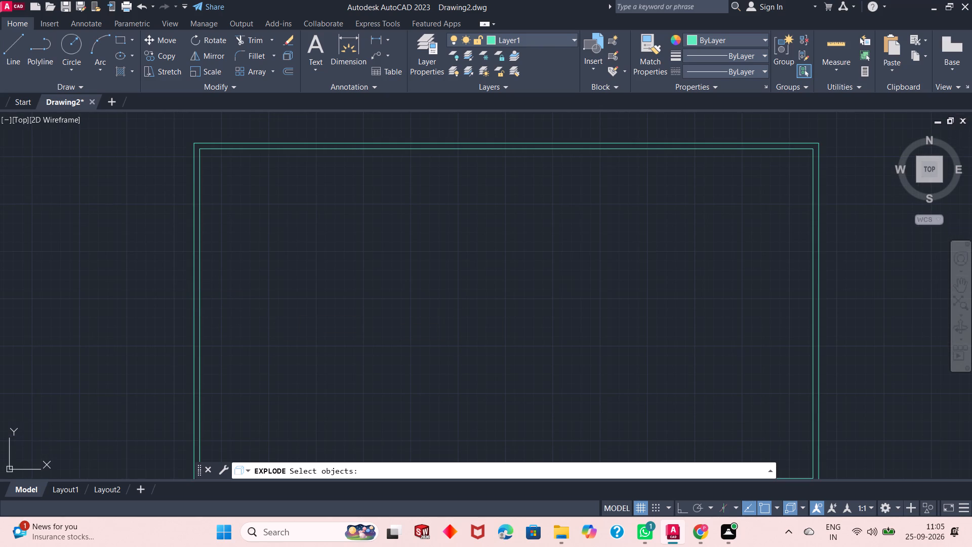
# Undo the cancelled explode and the 6" inward offset of the outer rectangle.
pyautogui.hotkey('ctrl', 'z')
pyautogui.hotkey('ctrl', 'z')
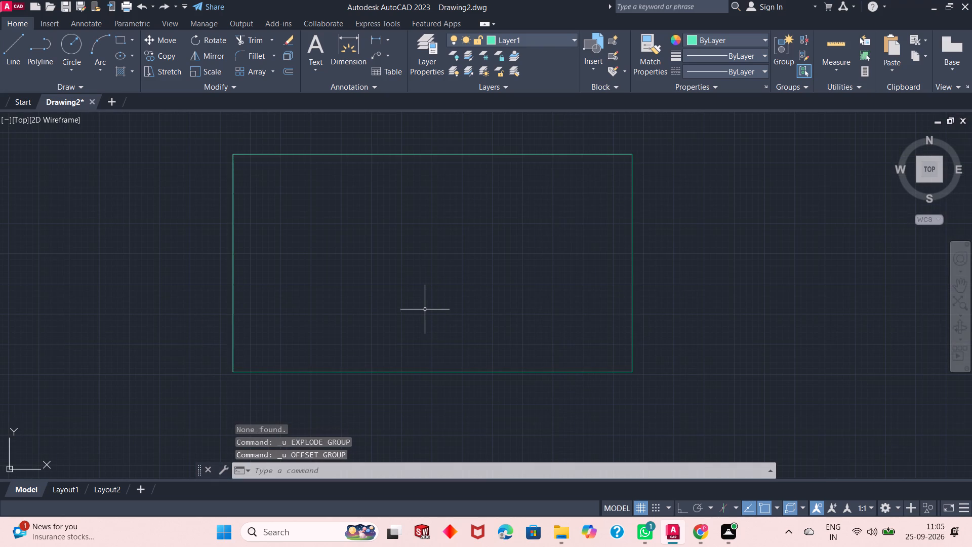
# Using Offset with the Through option, offset the outer rectangle 9" inward to form the outer walls.
pyautogui.click(284, 66)
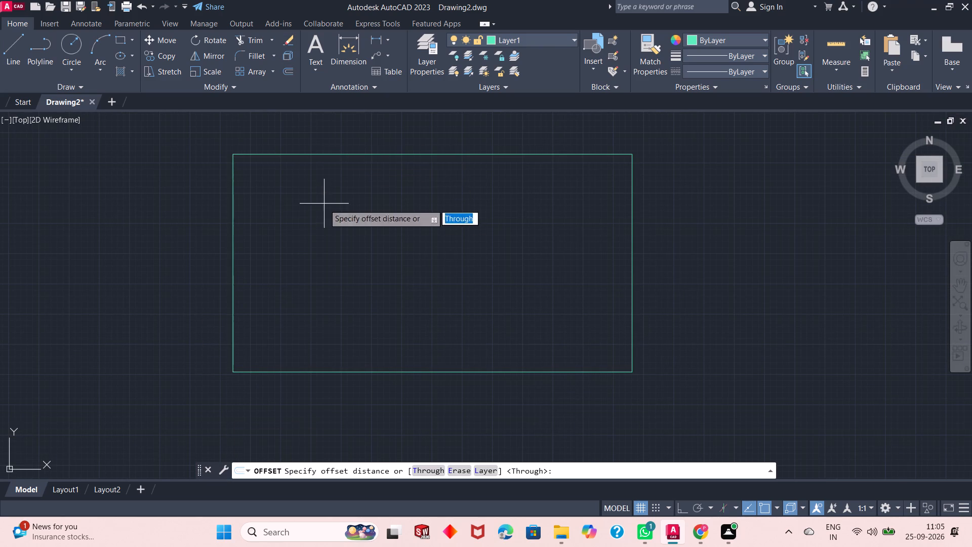
pyautogui.press('space')
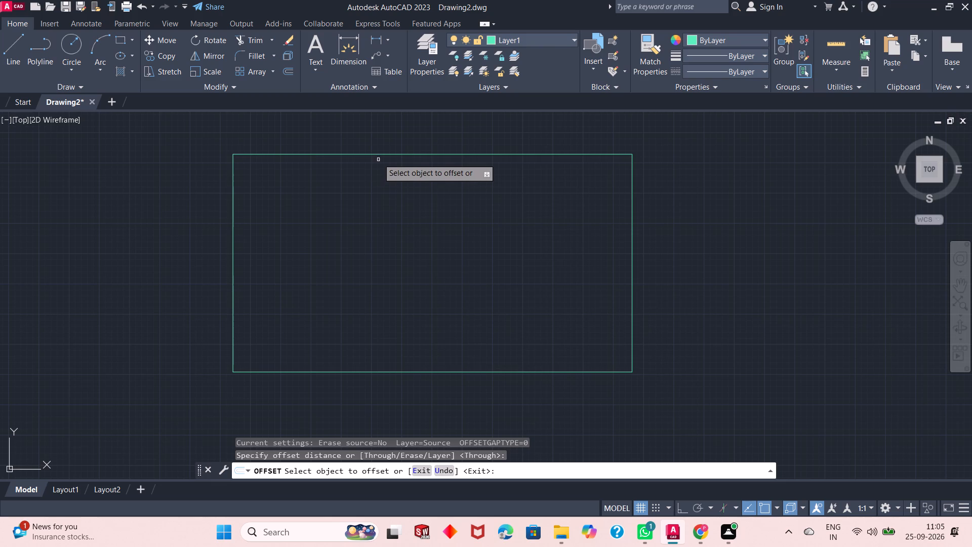
pyautogui.click(379, 153)
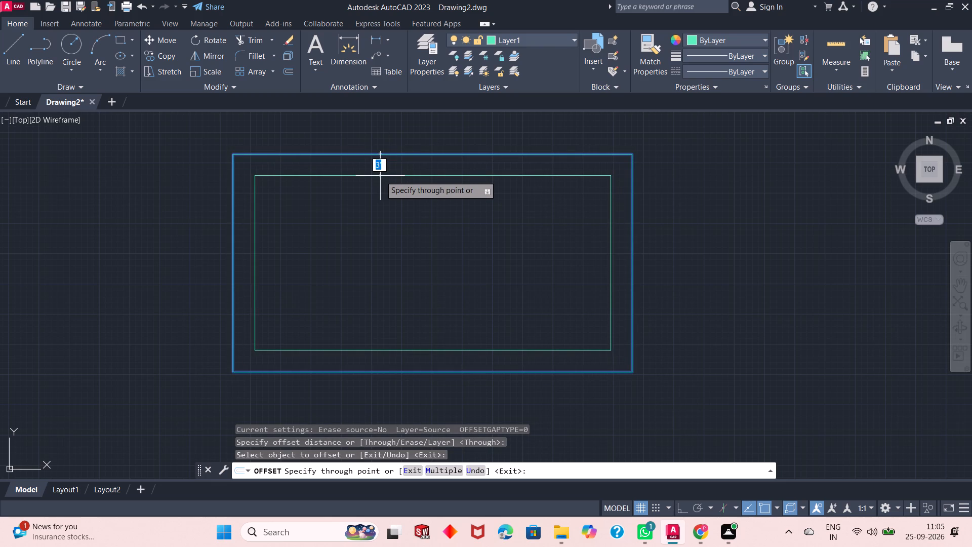
pyautogui.write('9"')
pyautogui.press('Return')
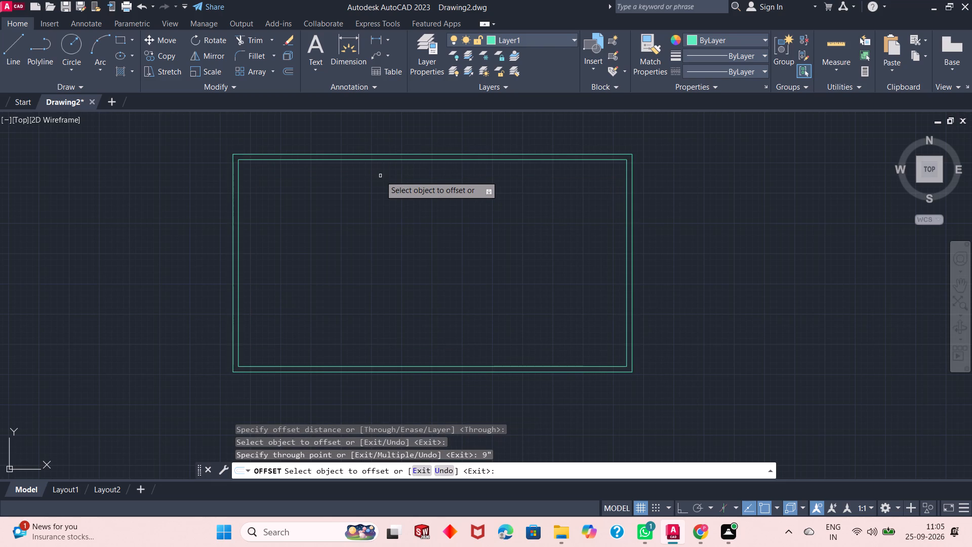
pyautogui.rightClick(154, 208)
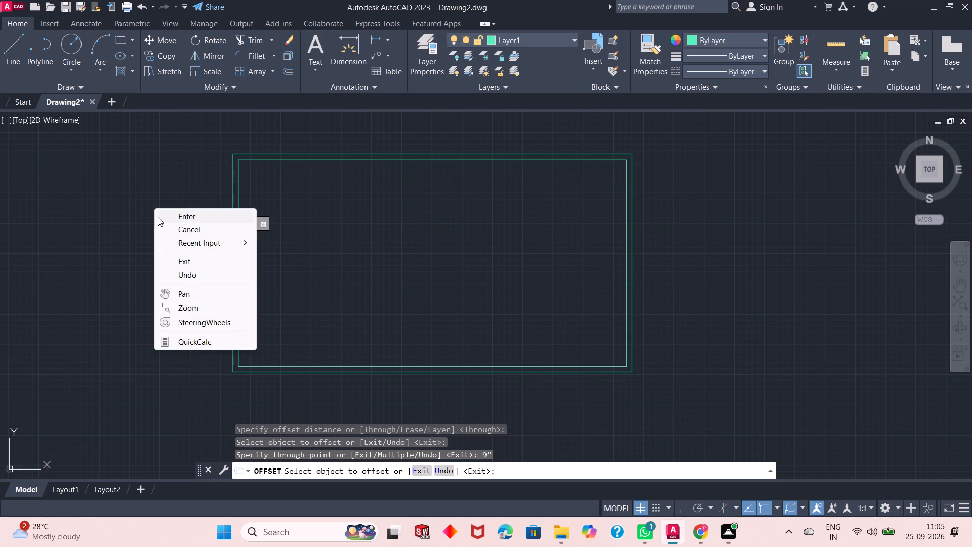
pyautogui.click(173, 220)
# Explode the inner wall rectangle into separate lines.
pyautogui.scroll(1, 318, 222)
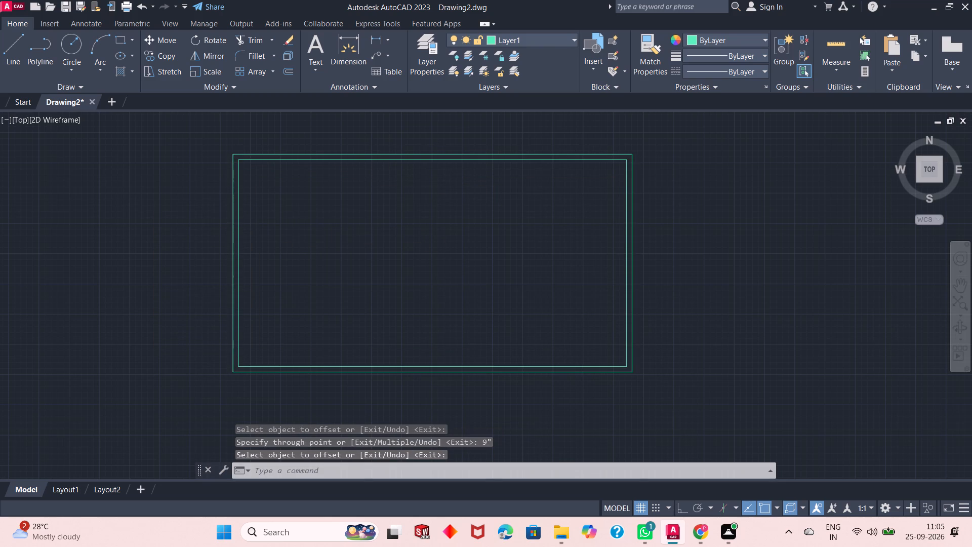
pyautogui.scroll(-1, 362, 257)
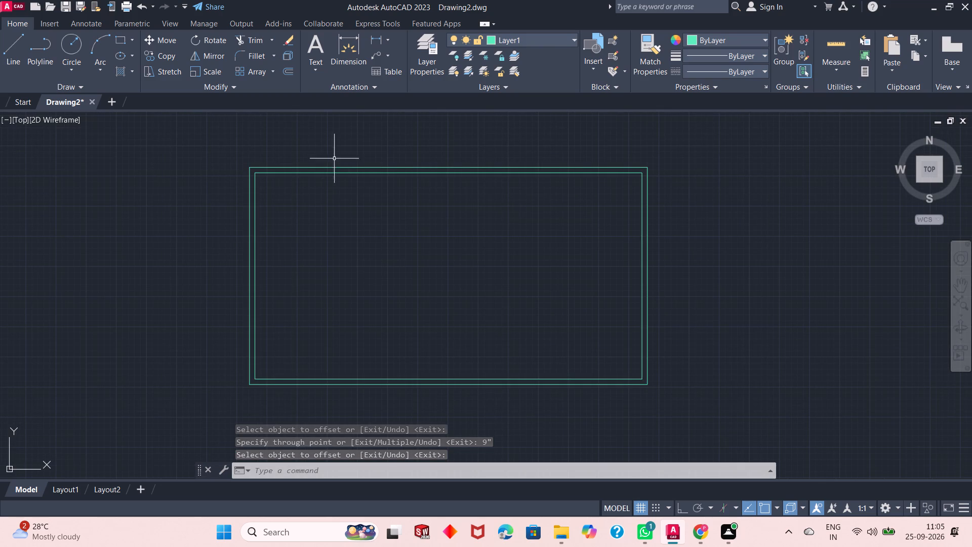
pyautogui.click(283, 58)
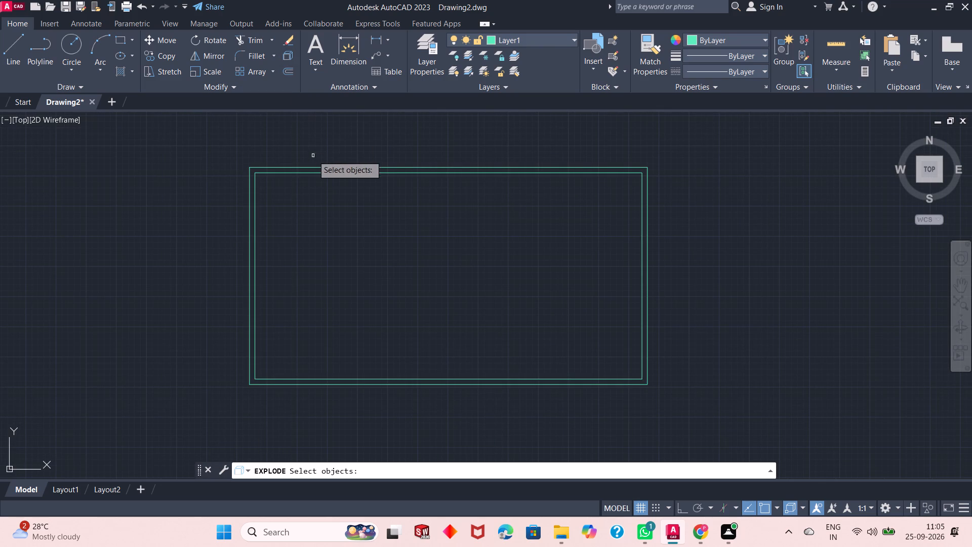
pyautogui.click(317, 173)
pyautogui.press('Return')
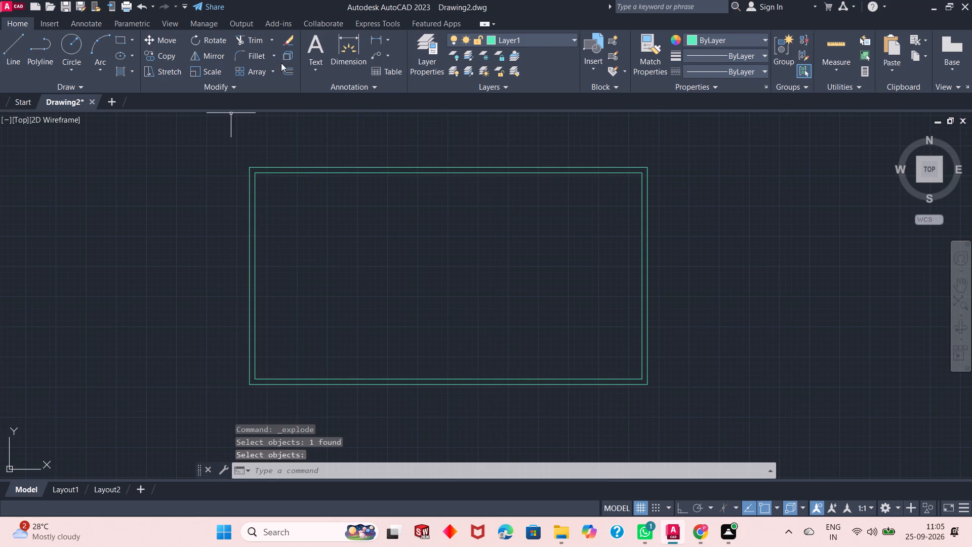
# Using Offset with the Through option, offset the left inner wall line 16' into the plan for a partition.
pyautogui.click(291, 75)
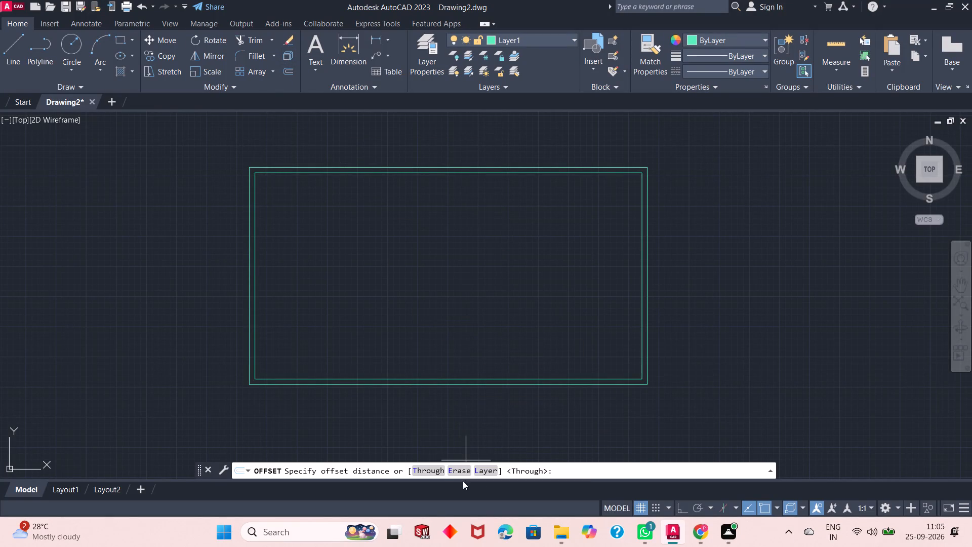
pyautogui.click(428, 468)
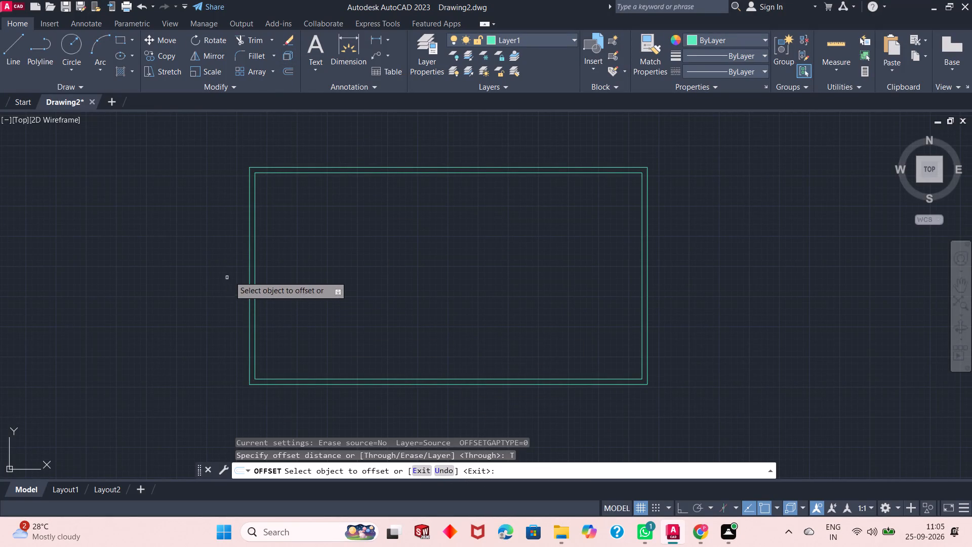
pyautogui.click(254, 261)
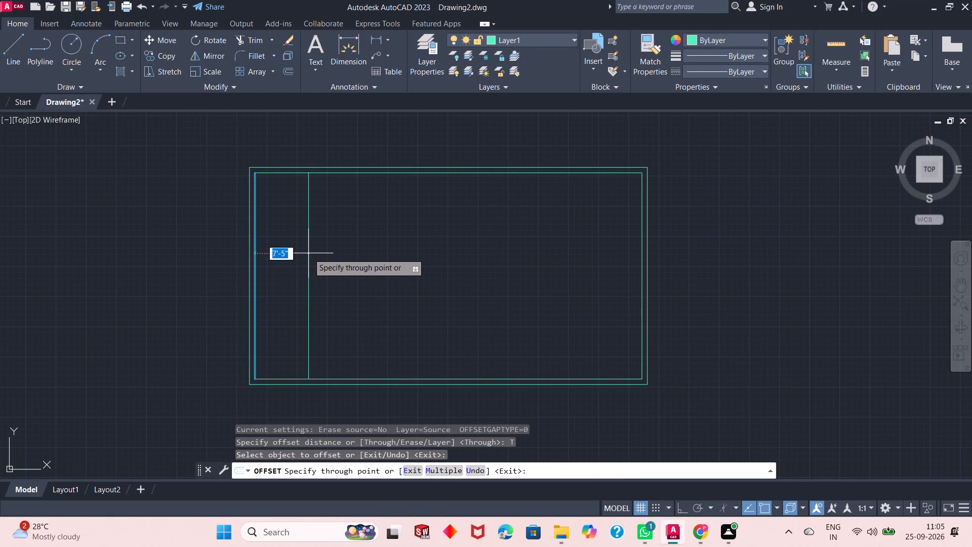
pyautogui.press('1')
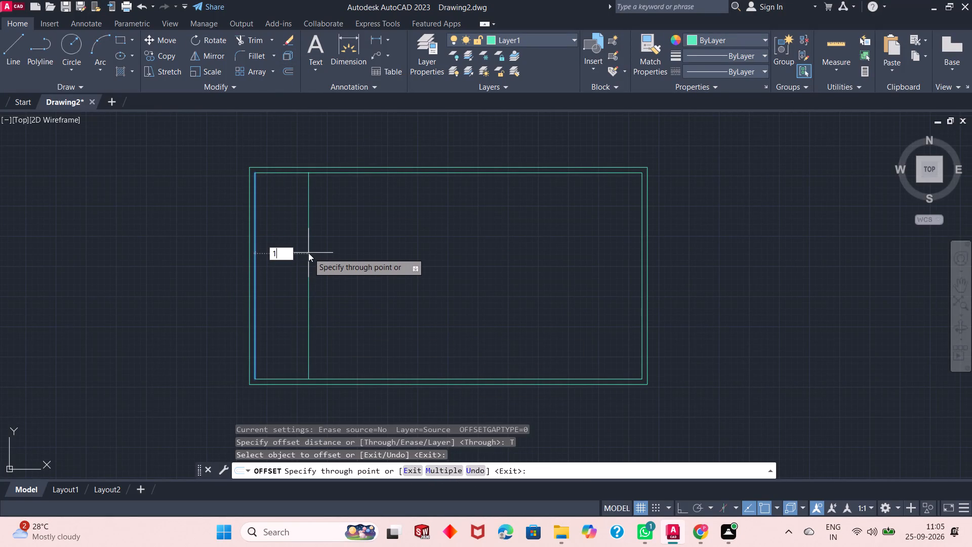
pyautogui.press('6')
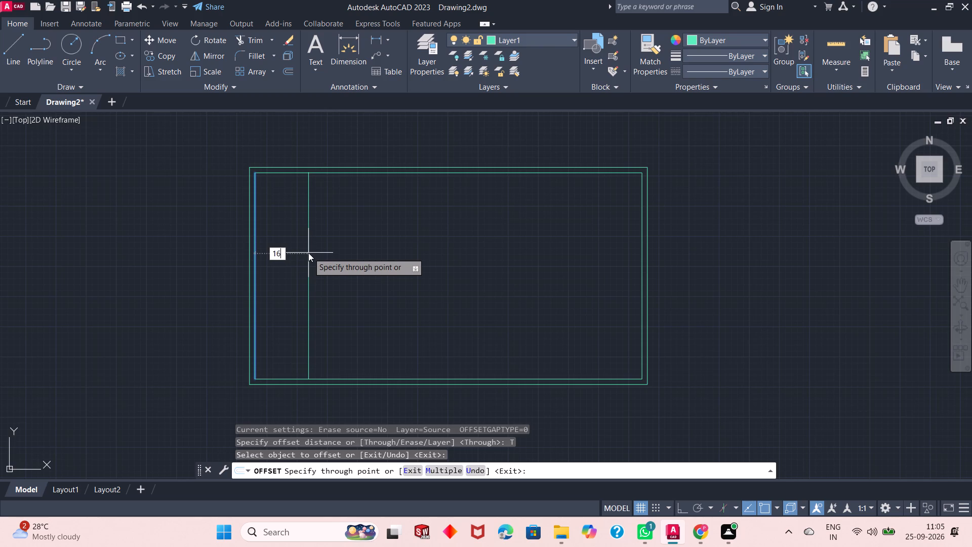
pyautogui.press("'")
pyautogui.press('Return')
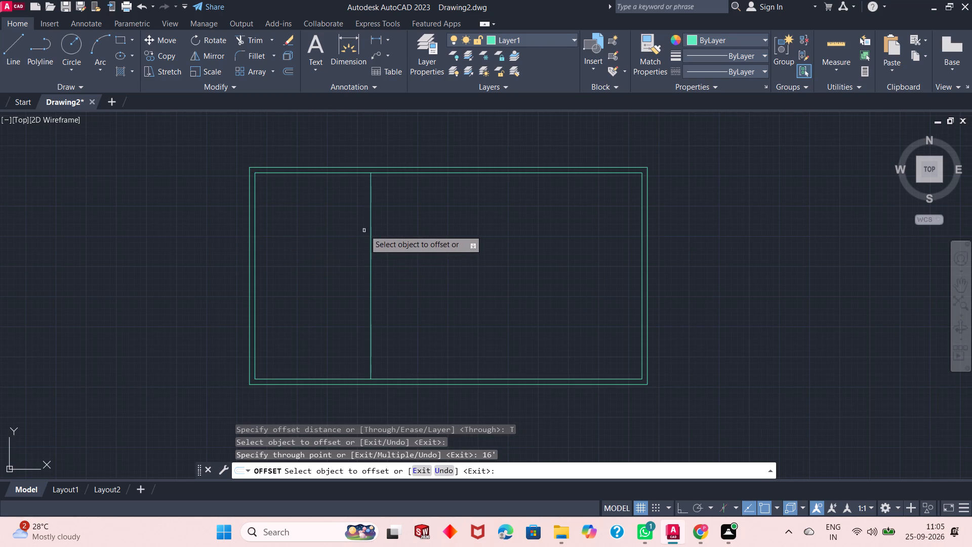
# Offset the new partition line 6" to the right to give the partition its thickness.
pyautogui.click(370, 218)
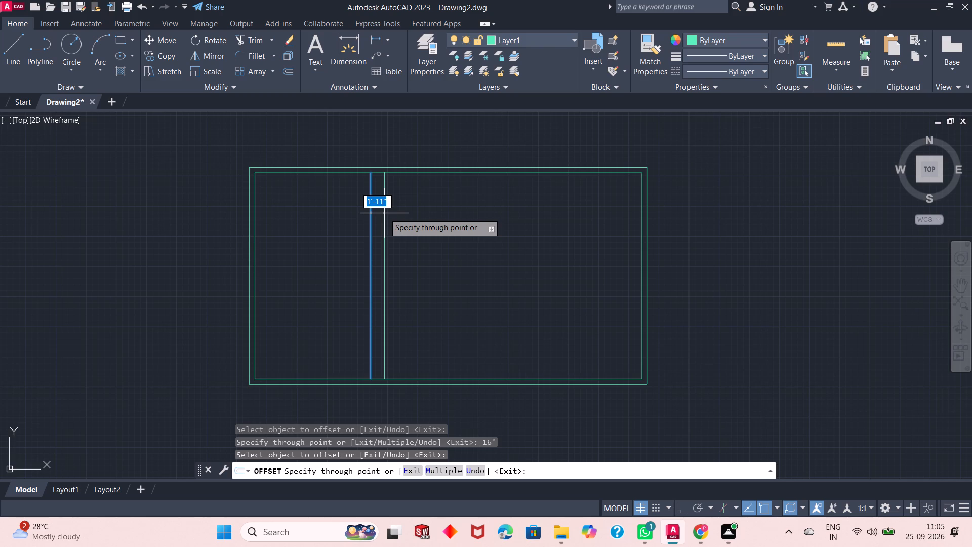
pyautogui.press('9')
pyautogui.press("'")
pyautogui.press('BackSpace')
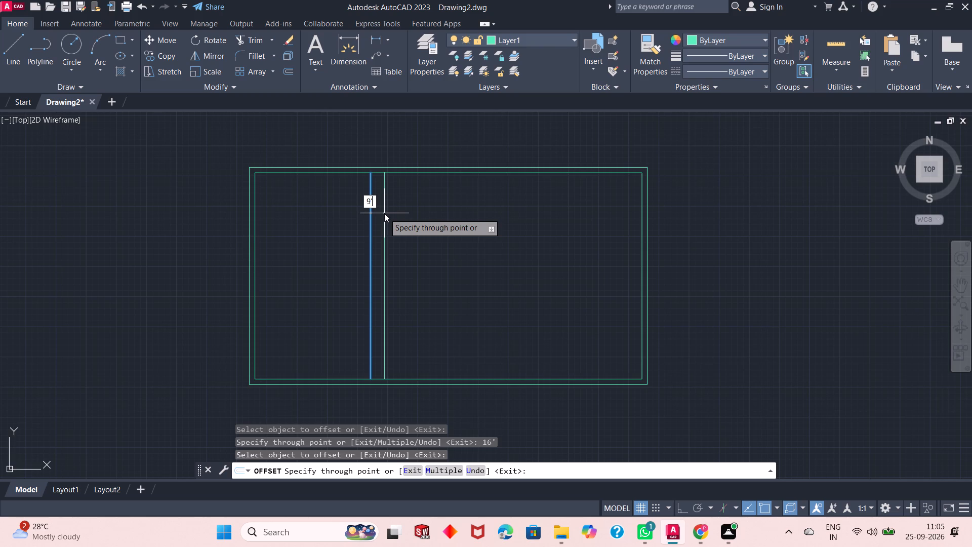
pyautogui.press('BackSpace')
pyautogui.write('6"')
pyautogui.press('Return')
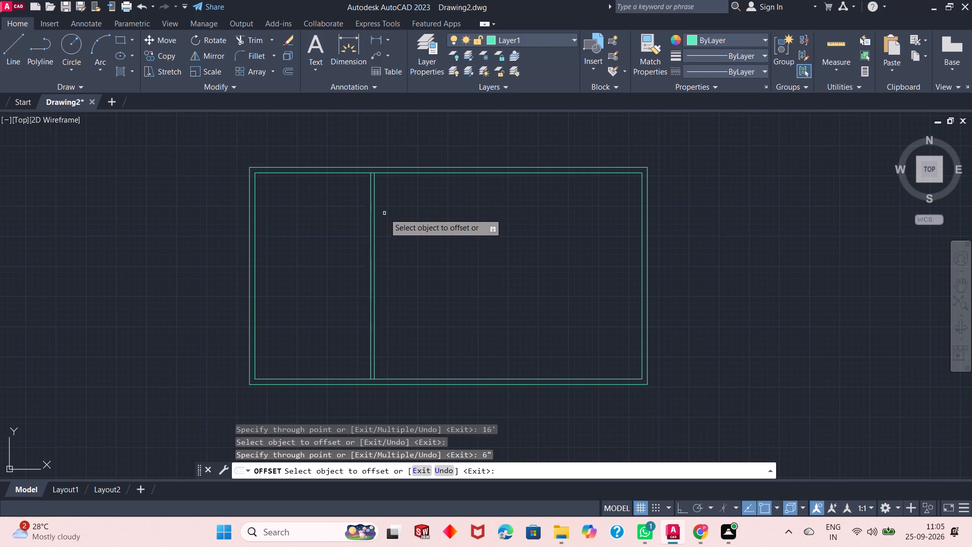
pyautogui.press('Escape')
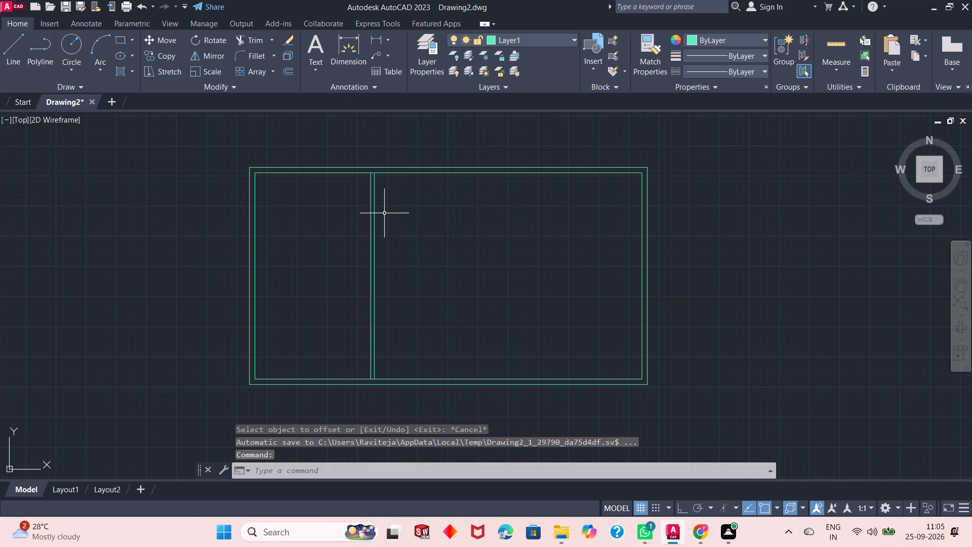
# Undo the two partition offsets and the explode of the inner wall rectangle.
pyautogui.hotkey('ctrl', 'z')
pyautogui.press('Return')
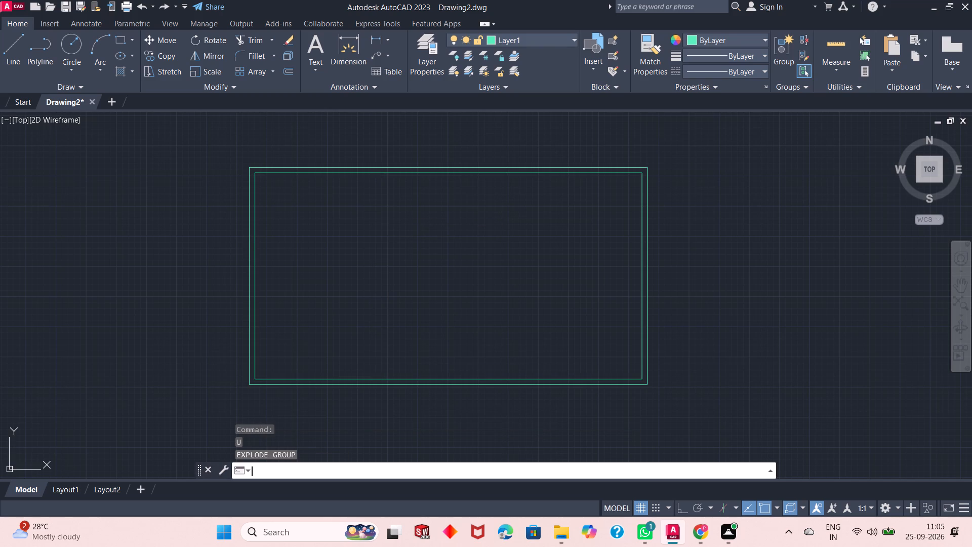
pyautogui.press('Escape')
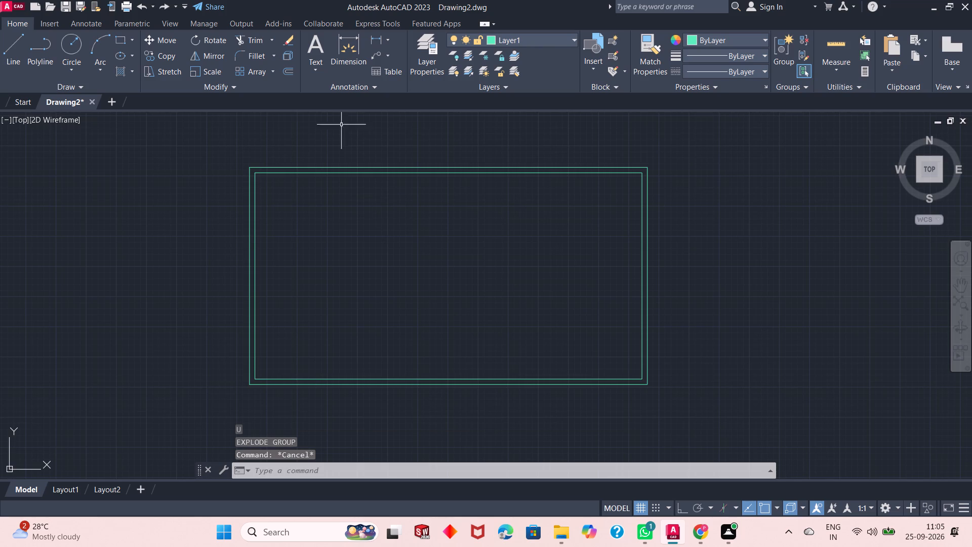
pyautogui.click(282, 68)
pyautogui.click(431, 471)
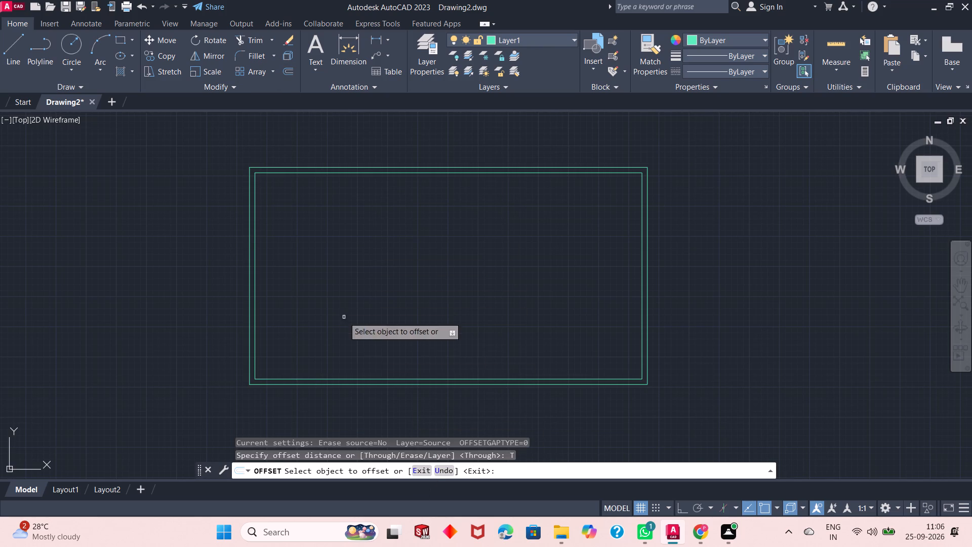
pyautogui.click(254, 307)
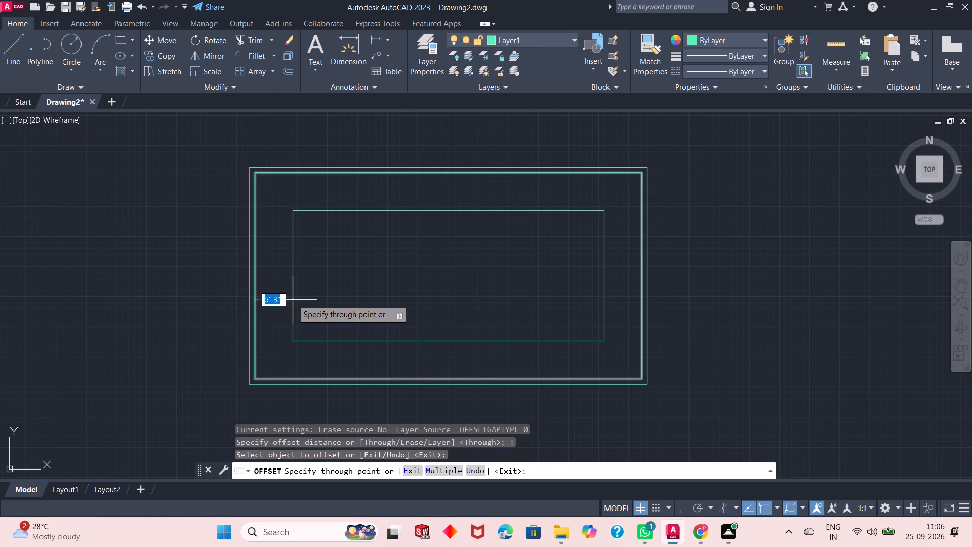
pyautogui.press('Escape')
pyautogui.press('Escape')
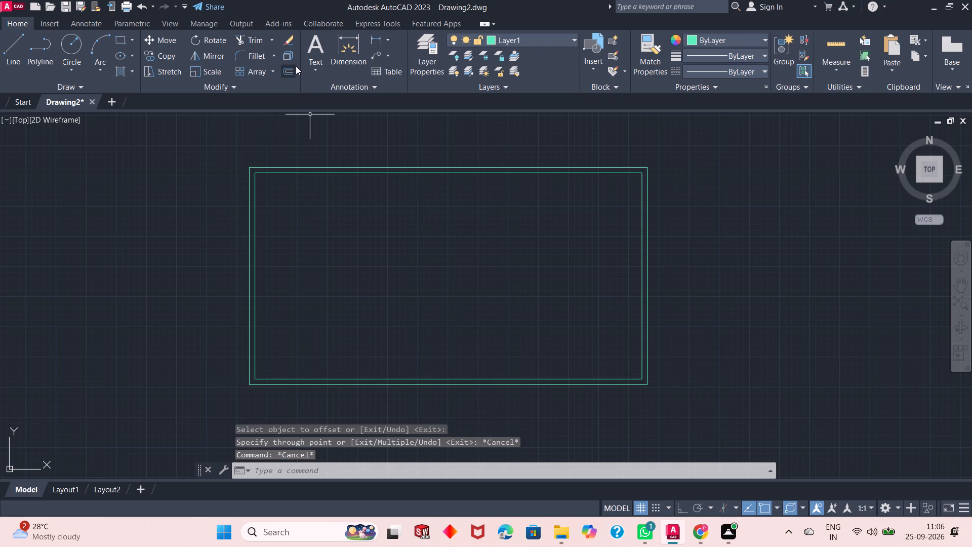
# Explode the inner wall rectangle into separate lines.
pyautogui.click(289, 56)
pyautogui.click(336, 174)
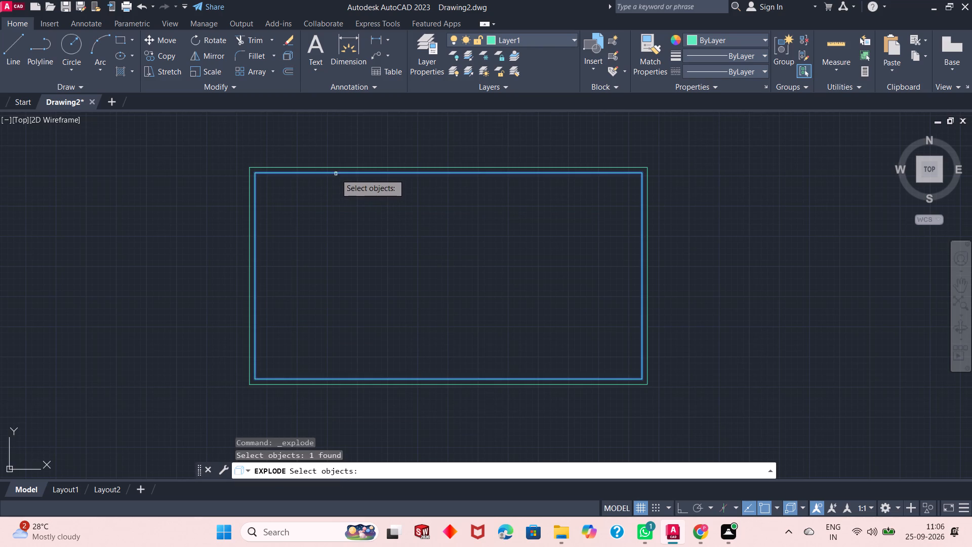
pyautogui.press('space')
# Using Offset with the Through option, offset the left inner wall line 16' into the plan, and the new line 9" right for thickness.
pyautogui.click(286, 74)
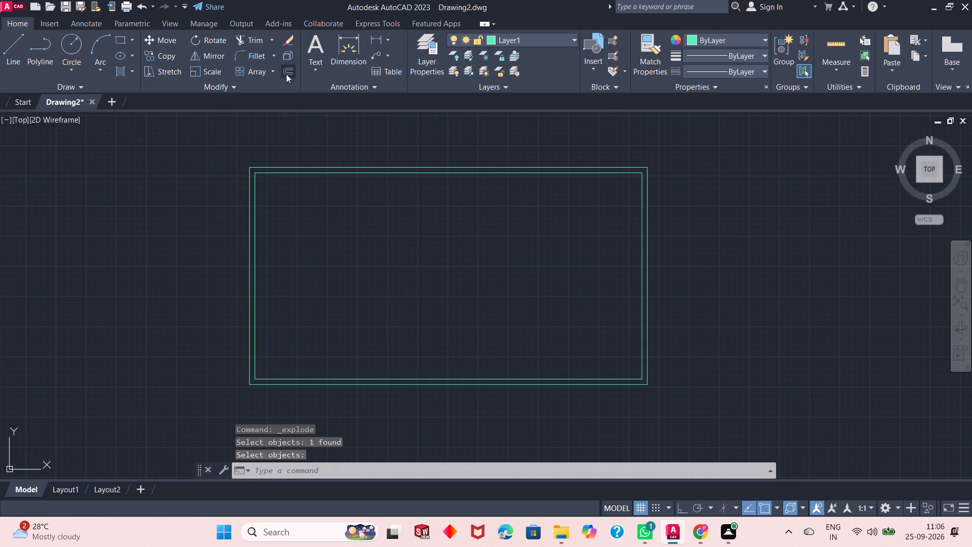
pyautogui.click(423, 472)
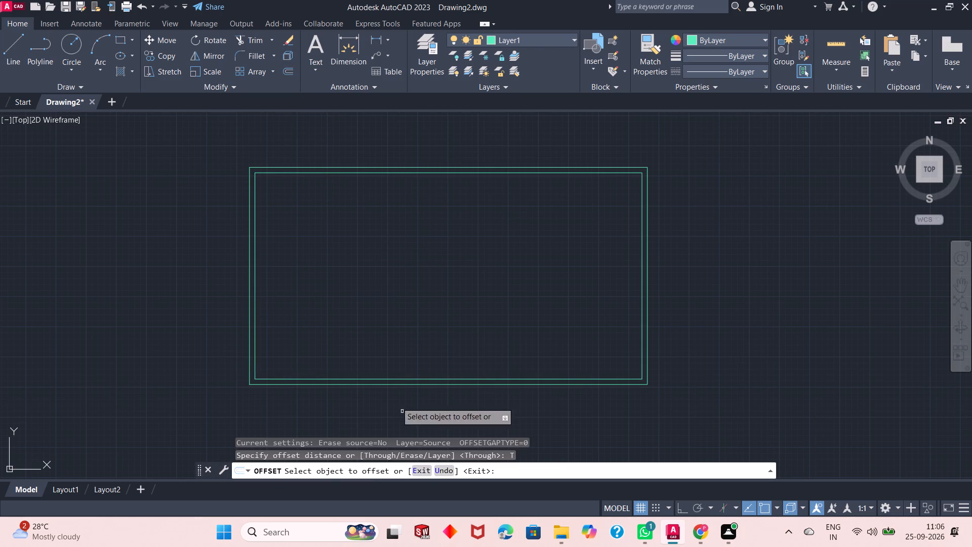
pyautogui.click(256, 301)
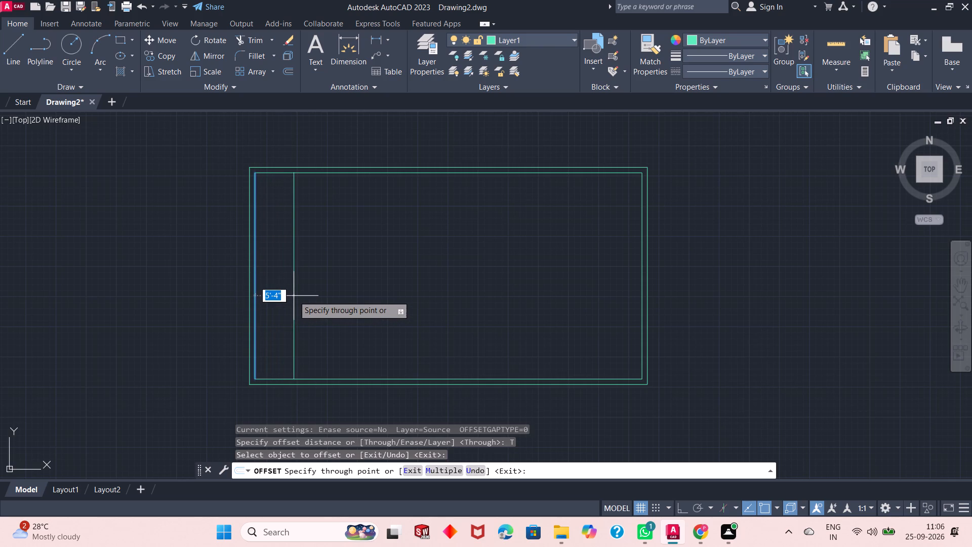
pyautogui.press('1')
pyautogui.write("6'")
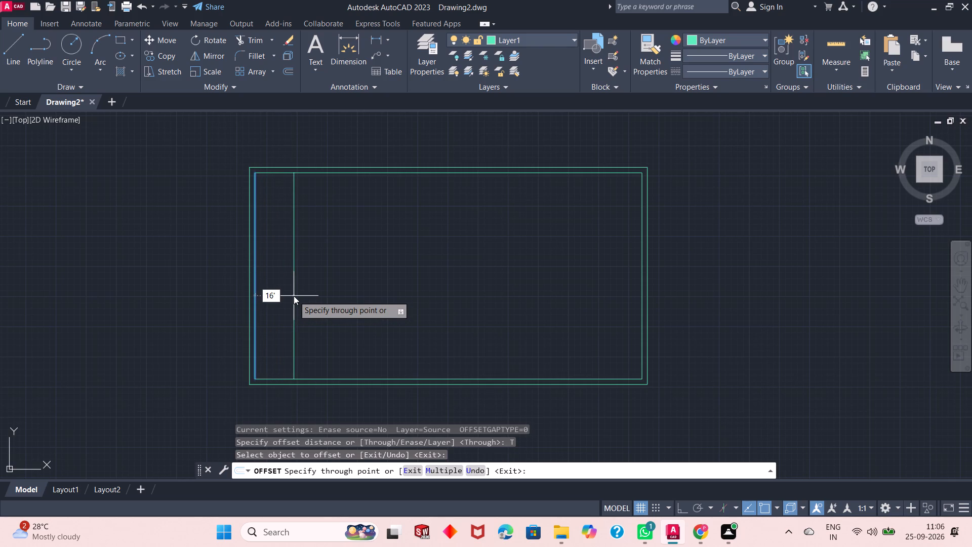
pyautogui.press('Return')
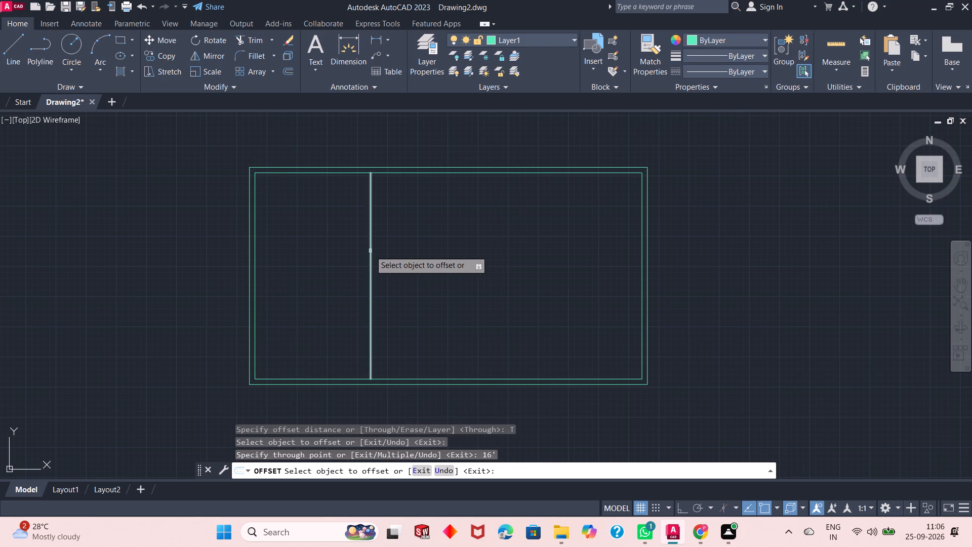
pyautogui.click(370, 251)
pyautogui.write("9'")
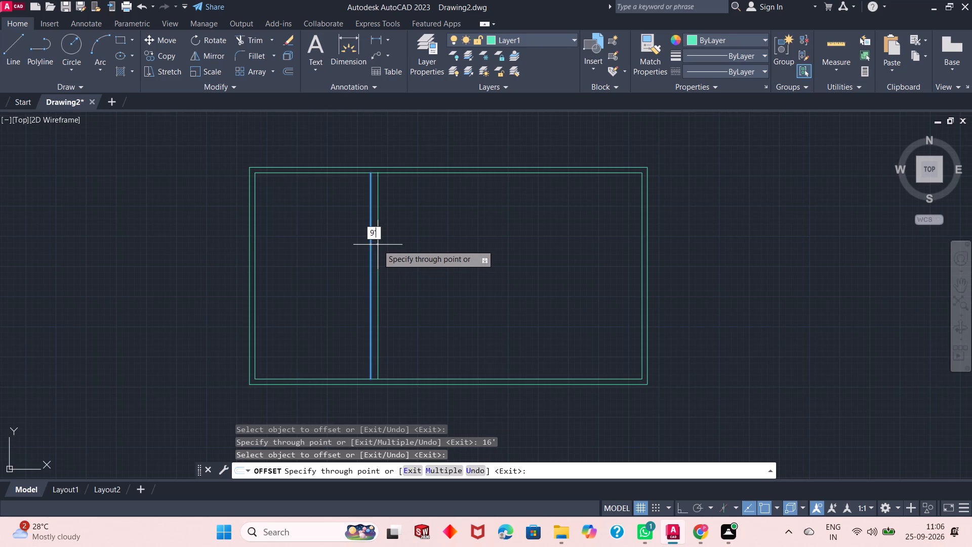
pyautogui.press('BackSpace')
pyautogui.hotkey('shift', '"')
pyautogui.press('Return')
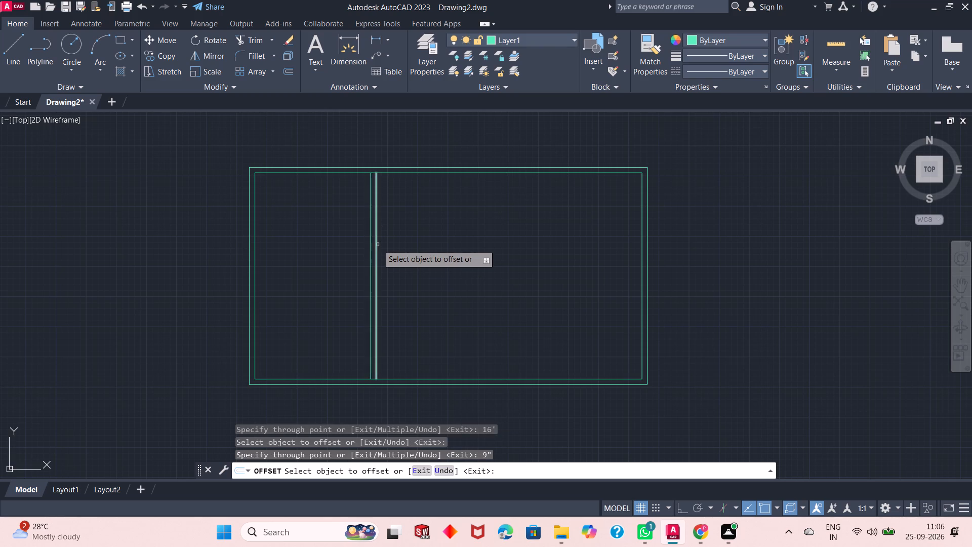
# Form a second vertical partition by offsetting the first partition's right line 5' to the right, and the result another 9".
pyautogui.click(375, 229)
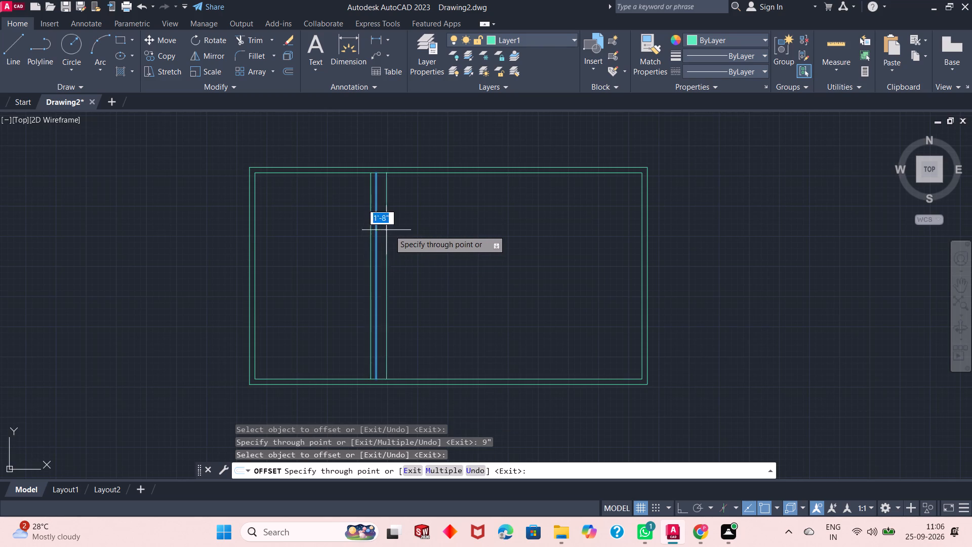
pyautogui.write("5'")
pyautogui.press('Return')
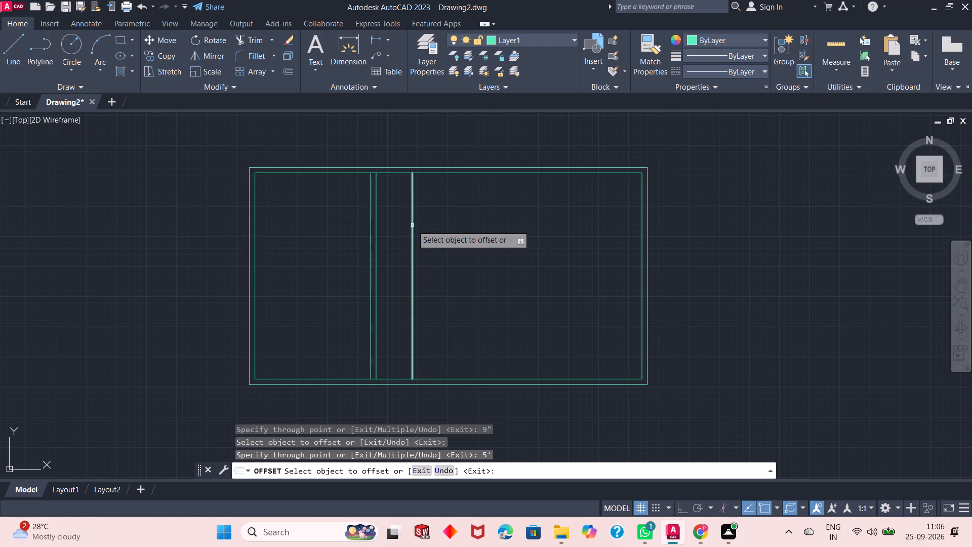
pyautogui.click(412, 225)
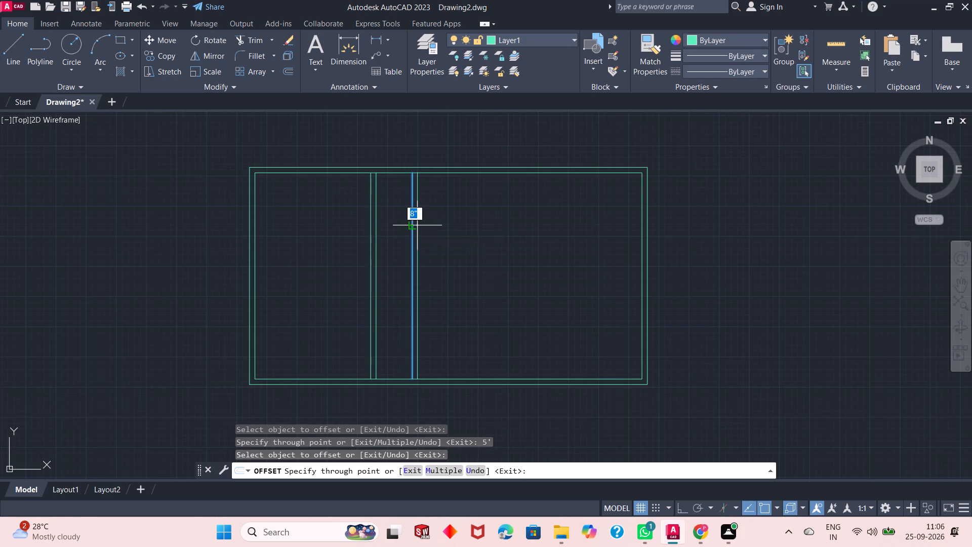
pyautogui.write('9"')
pyautogui.press('Return')
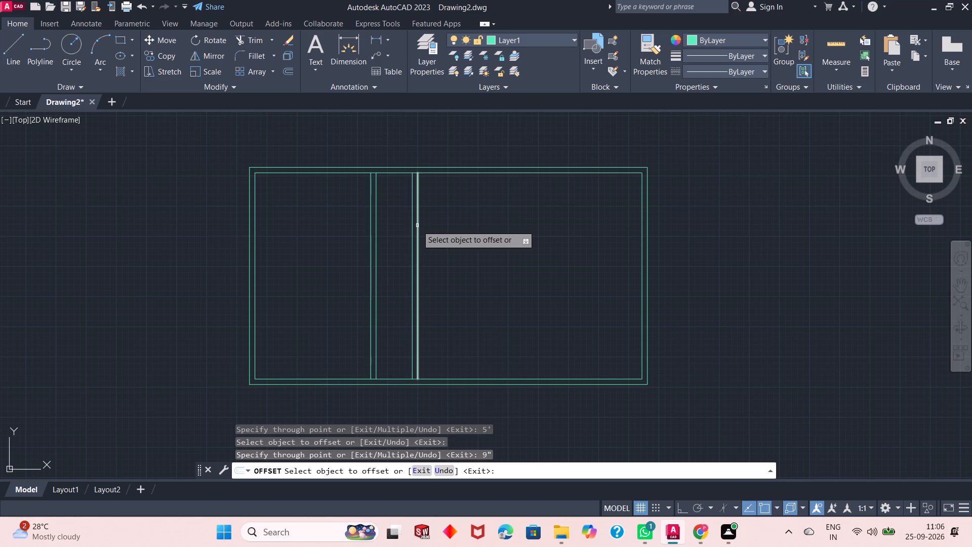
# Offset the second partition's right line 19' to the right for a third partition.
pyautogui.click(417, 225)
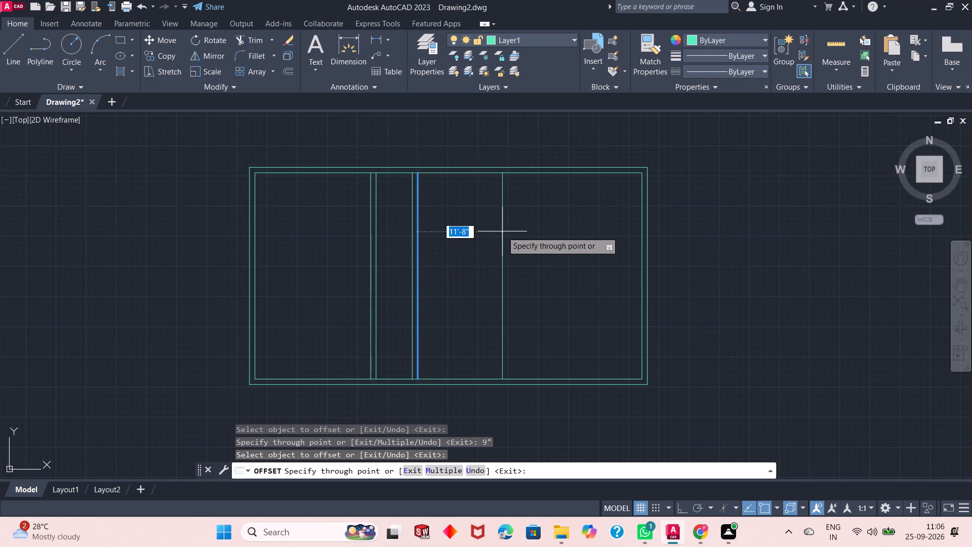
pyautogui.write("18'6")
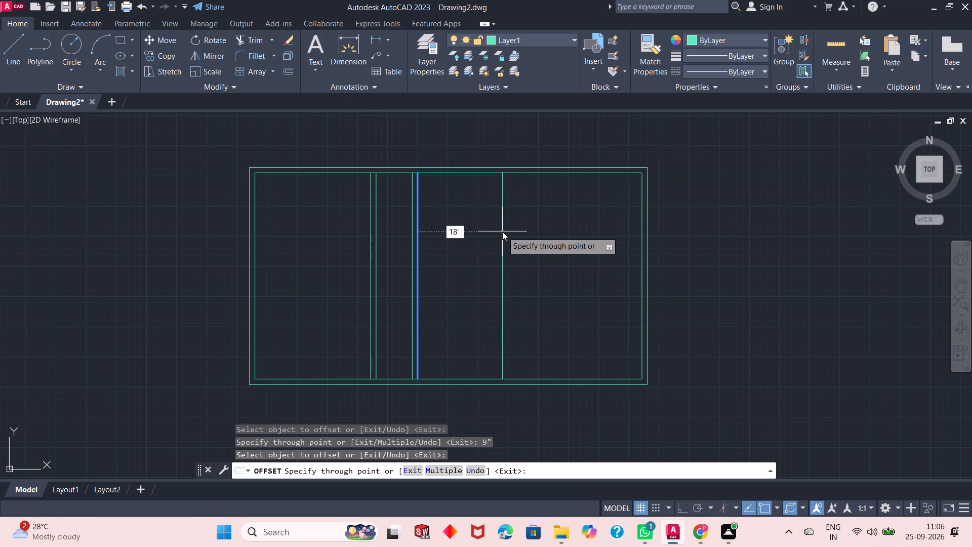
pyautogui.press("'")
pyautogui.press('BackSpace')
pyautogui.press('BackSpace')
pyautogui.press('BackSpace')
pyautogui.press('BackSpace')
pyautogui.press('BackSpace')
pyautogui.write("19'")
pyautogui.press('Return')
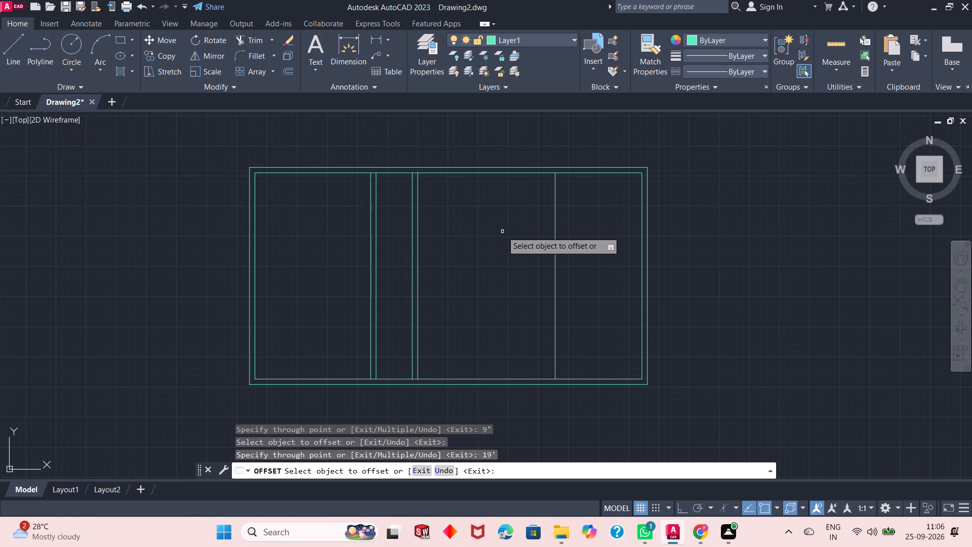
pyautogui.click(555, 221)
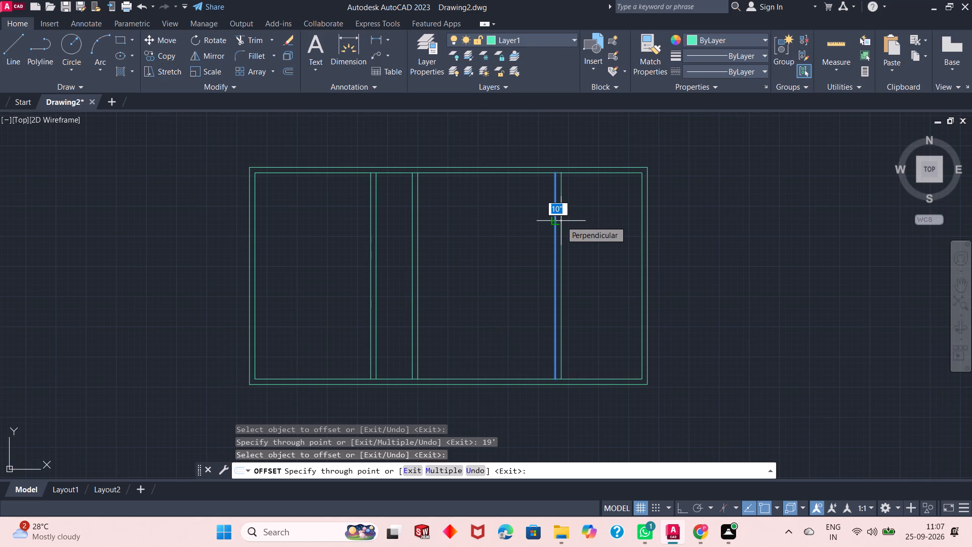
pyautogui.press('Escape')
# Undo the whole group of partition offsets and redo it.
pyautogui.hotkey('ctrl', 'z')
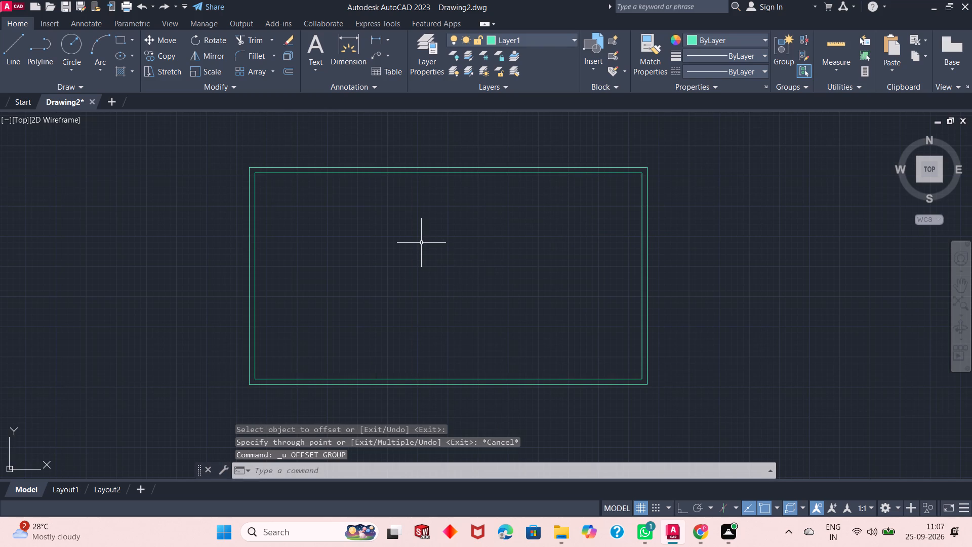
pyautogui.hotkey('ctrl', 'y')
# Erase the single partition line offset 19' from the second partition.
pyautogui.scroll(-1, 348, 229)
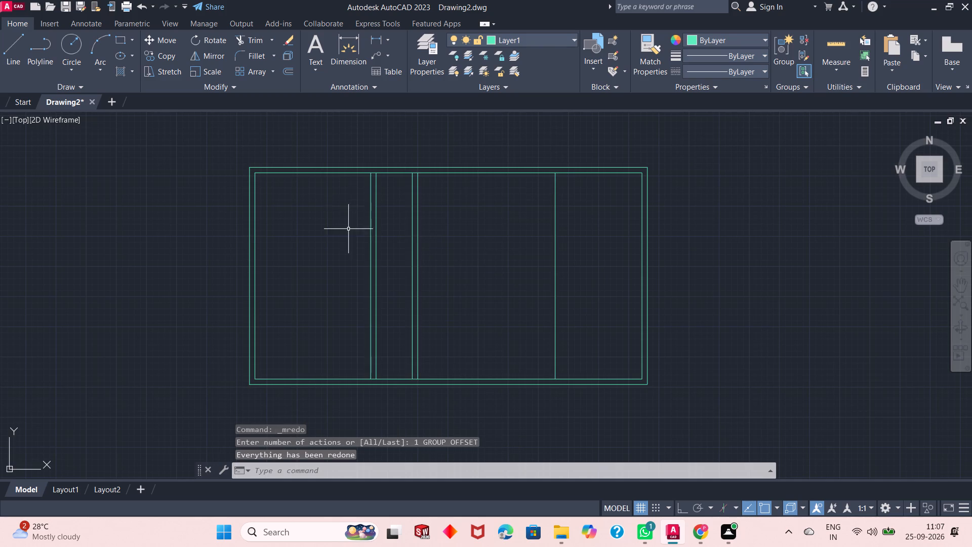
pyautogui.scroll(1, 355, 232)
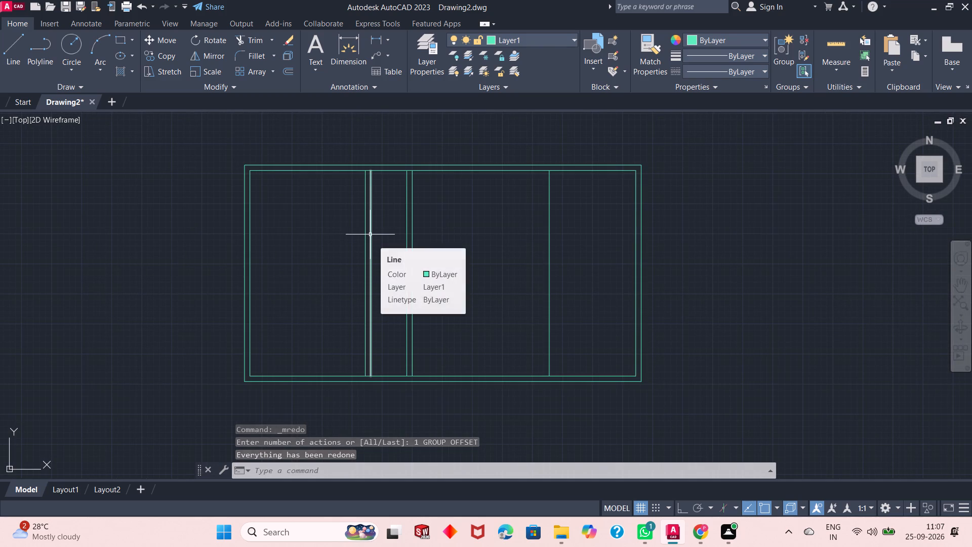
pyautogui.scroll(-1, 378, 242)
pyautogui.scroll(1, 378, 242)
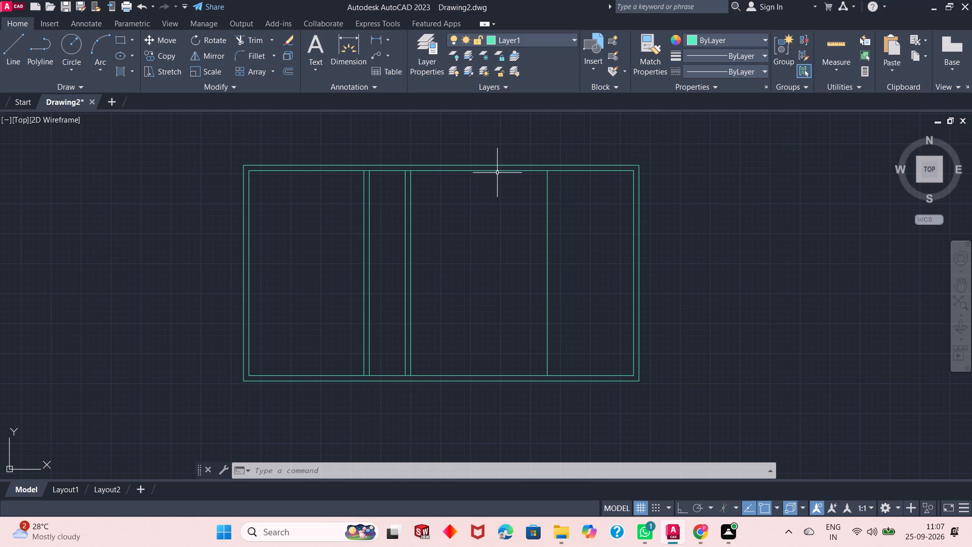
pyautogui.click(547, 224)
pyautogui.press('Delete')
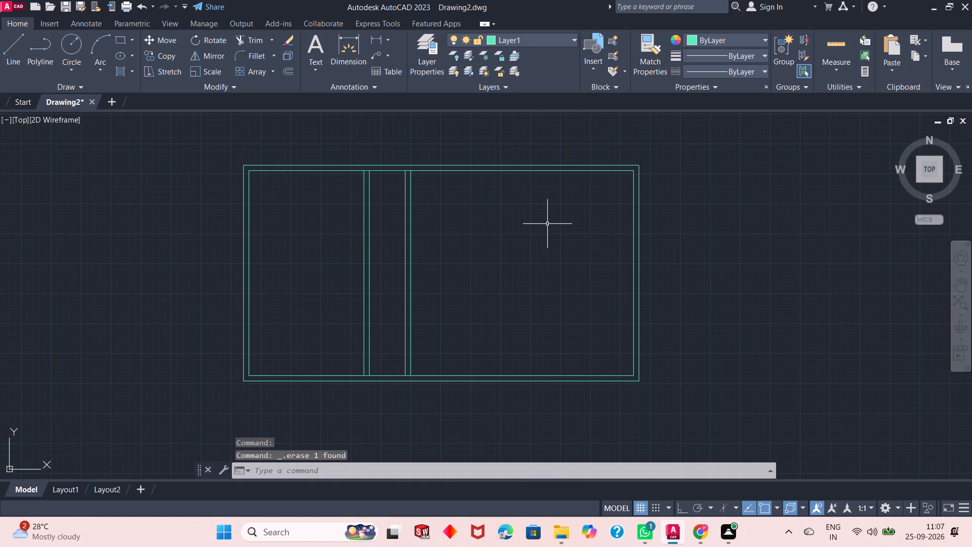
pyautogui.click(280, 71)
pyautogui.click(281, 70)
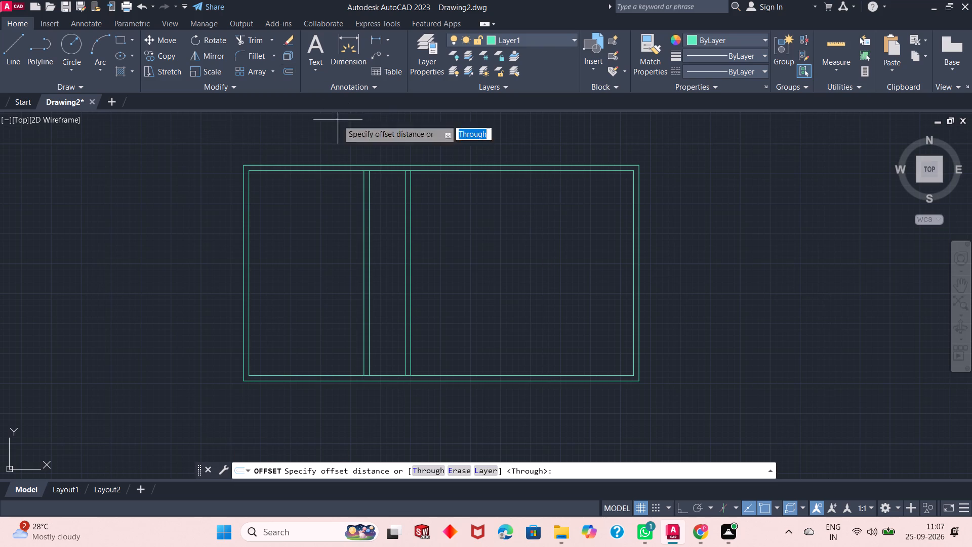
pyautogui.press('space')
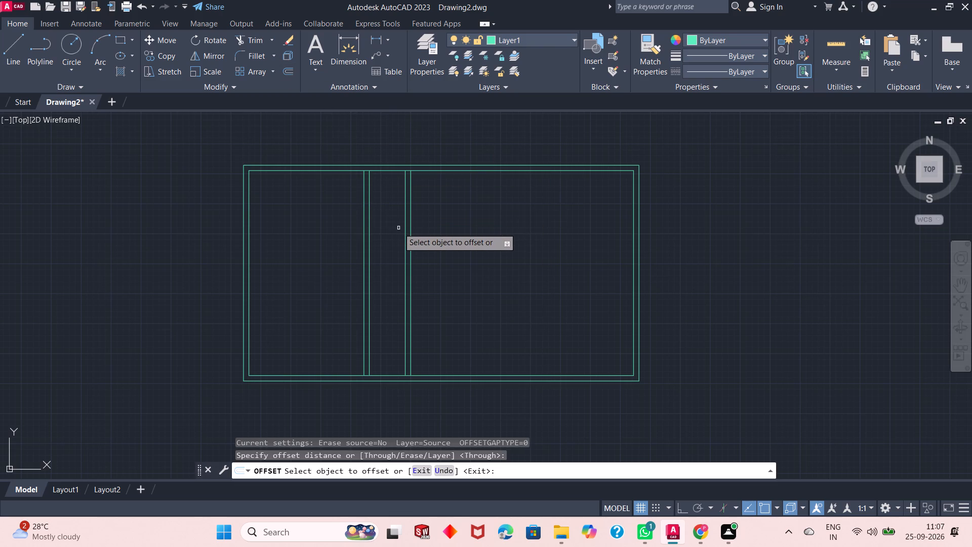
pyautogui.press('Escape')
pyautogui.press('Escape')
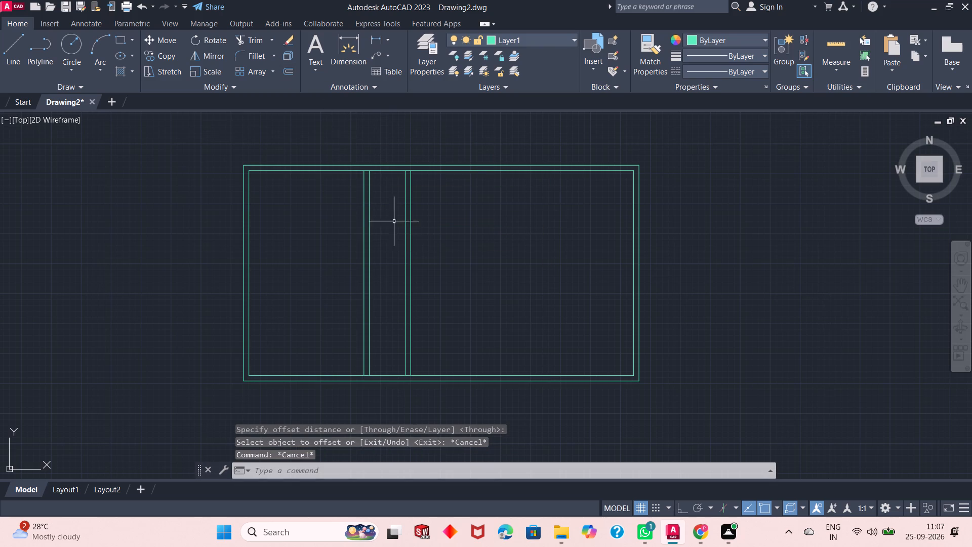
# Using Offset with the Through option, offset the second partition's right line 20' to the right.
pyautogui.click(291, 74)
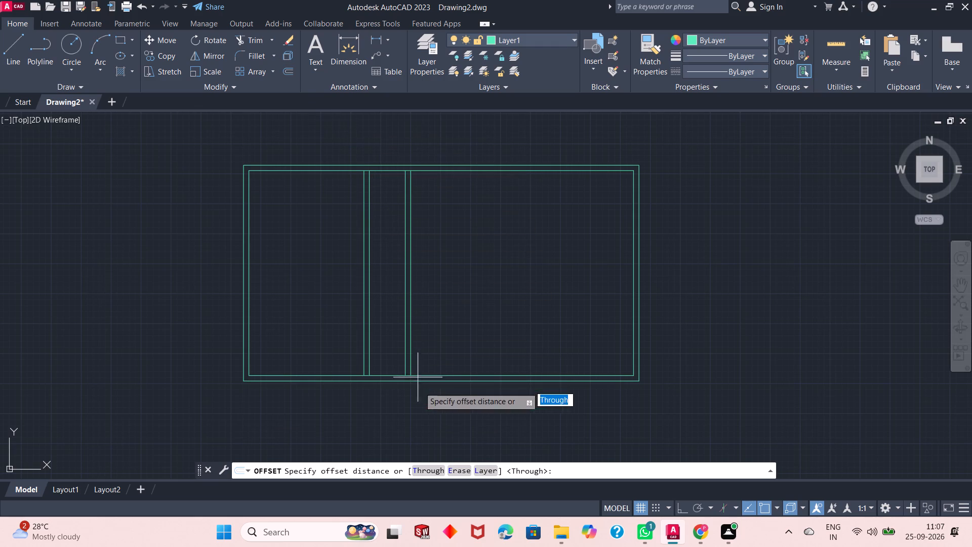
pyautogui.click(426, 473)
pyautogui.click(411, 327)
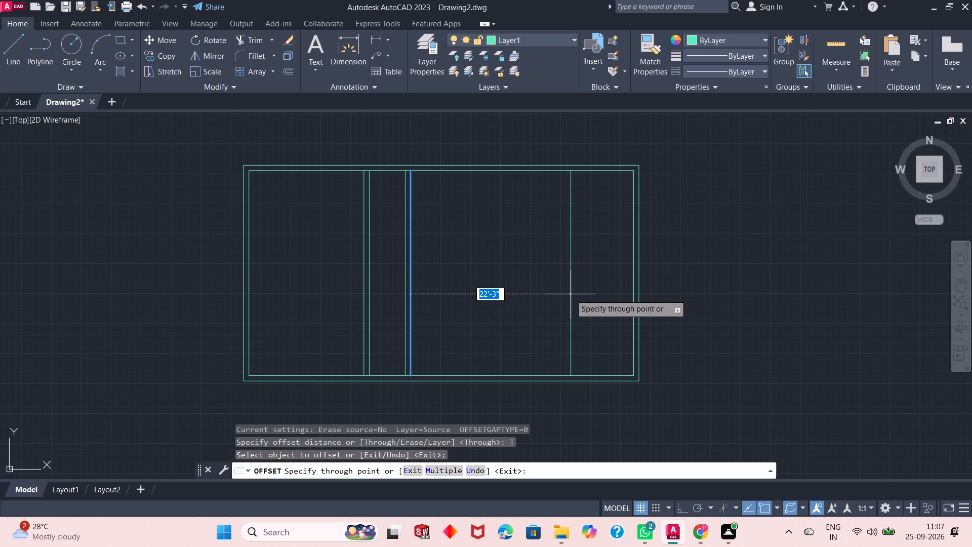
pyautogui.write('20')
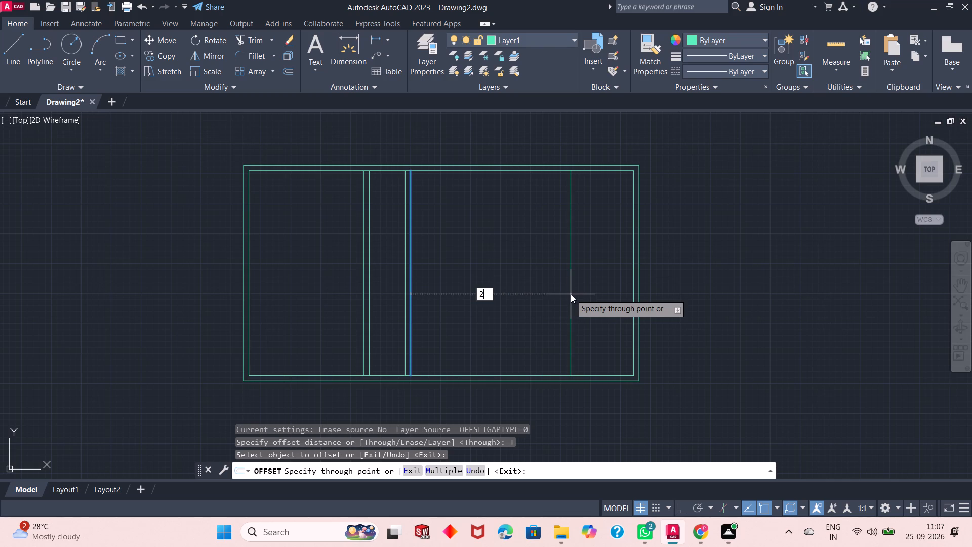
pyautogui.press("'")
pyautogui.press('Return')
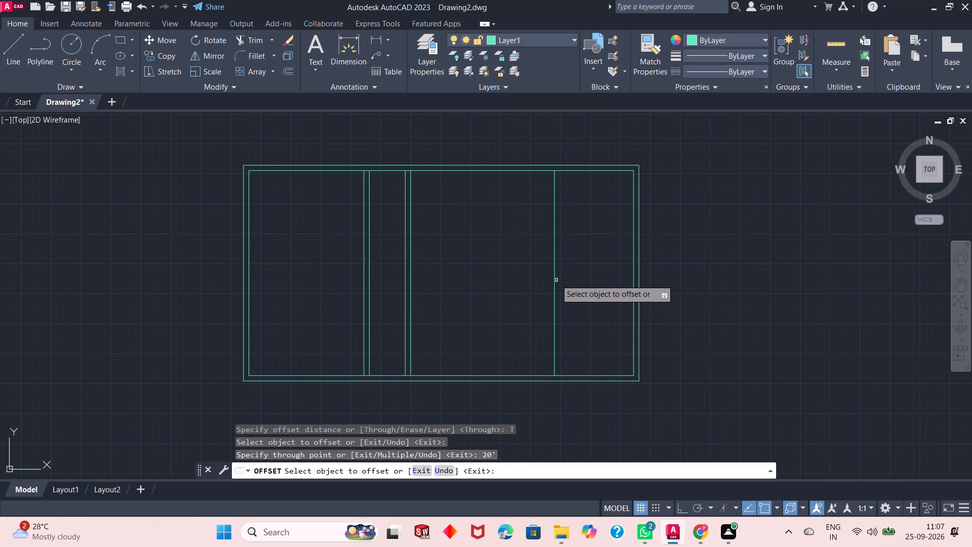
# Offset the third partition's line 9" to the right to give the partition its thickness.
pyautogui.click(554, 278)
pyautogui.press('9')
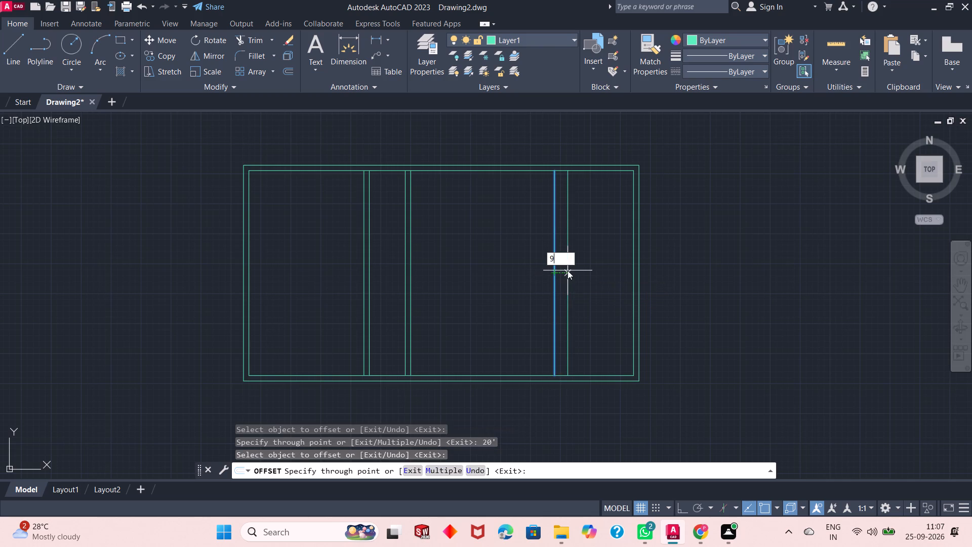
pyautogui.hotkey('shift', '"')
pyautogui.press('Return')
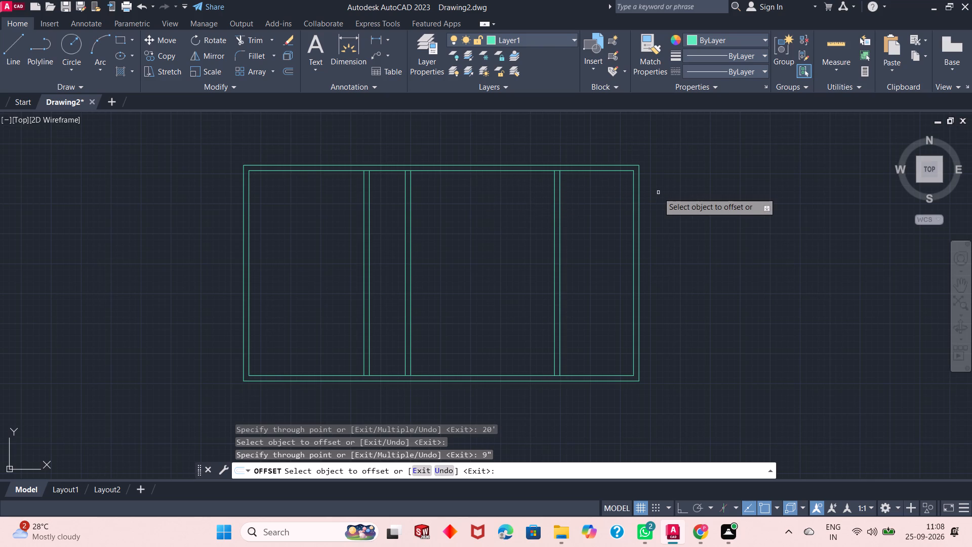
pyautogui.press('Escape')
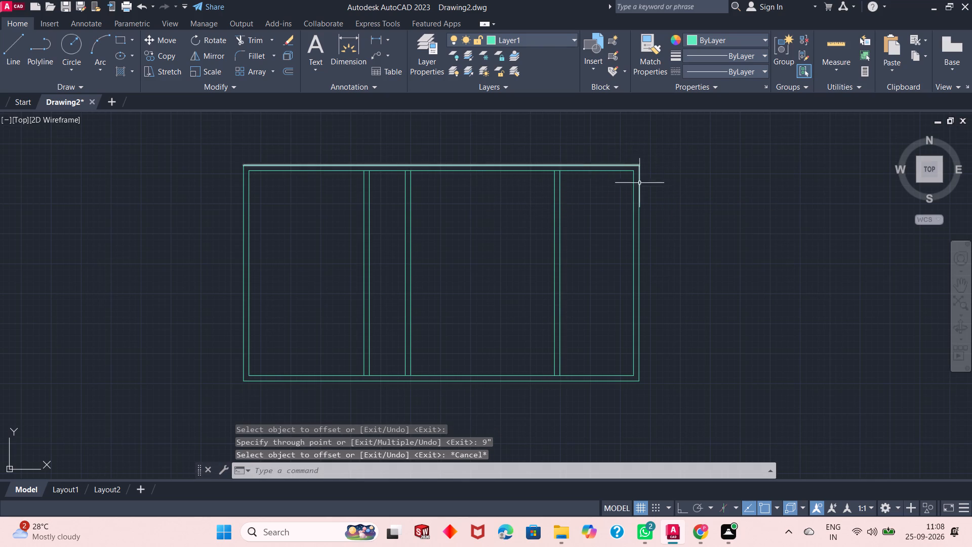
# Undo all the partition offsets, the explode, the wall offset and the 55' by 30' rectangle, back to an empty drawing.
pyautogui.scroll(1, 360, 258)
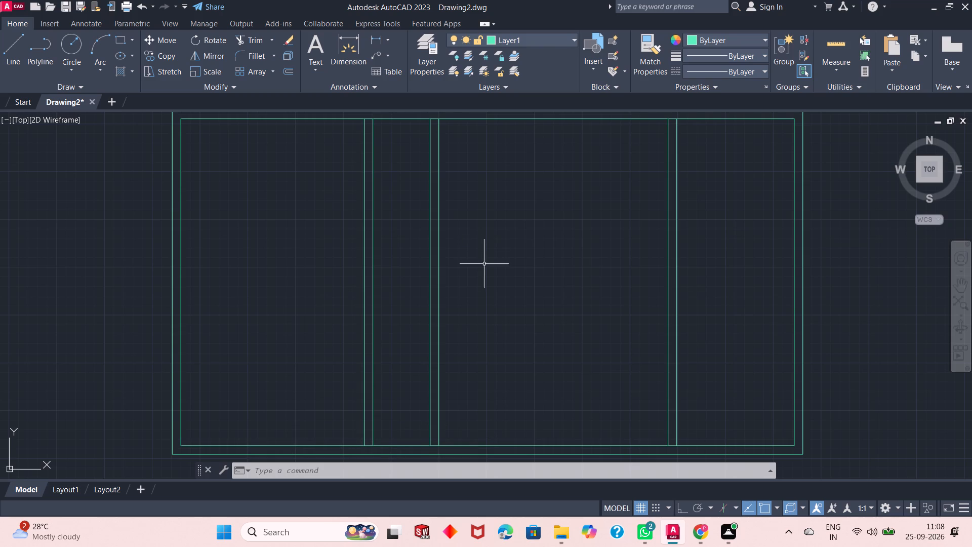
pyautogui.scroll(2, 484, 264)
pyautogui.scroll(-3, 484, 264)
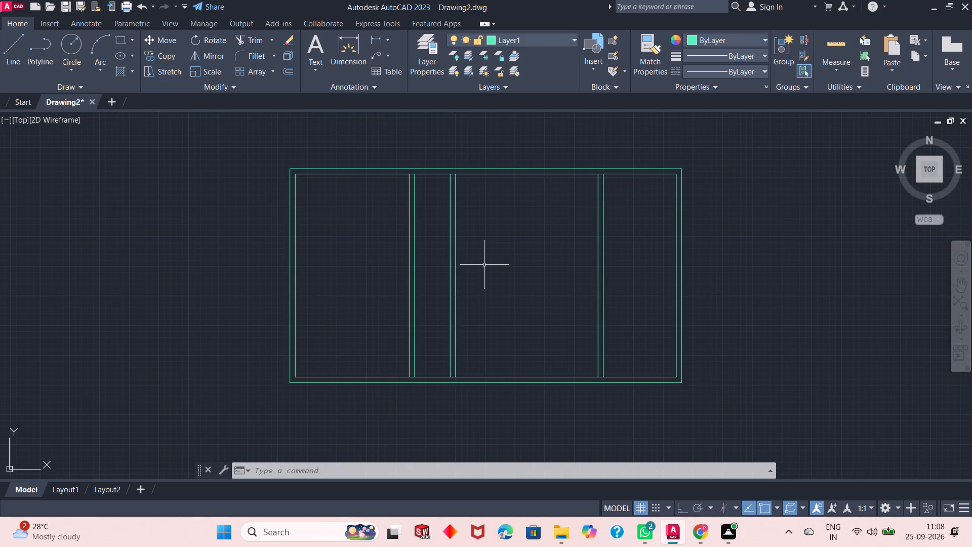
pyautogui.scroll(-1, 484, 265)
pyautogui.scroll(1, 484, 265)
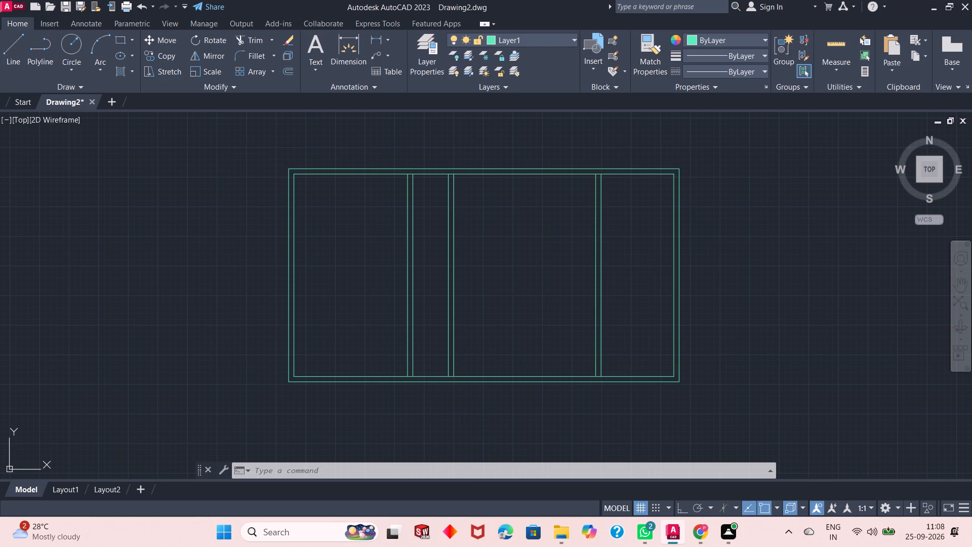
pyautogui.hotkey('ctrl', 'z')
pyautogui.hotkey('ctrl', 'z')
pyautogui.hotkey('ctrl', 'z')
pyautogui.hotkey('ctrl', 'z')
pyautogui.hotkey('ctrl', 'z')
pyautogui.hotkey('ctrl', 'z')
pyautogui.hotkey('ctrl', 'z')
pyautogui.hotkey('ctrl', 'z')
pyautogui.hotkey('ctrl', 'z')
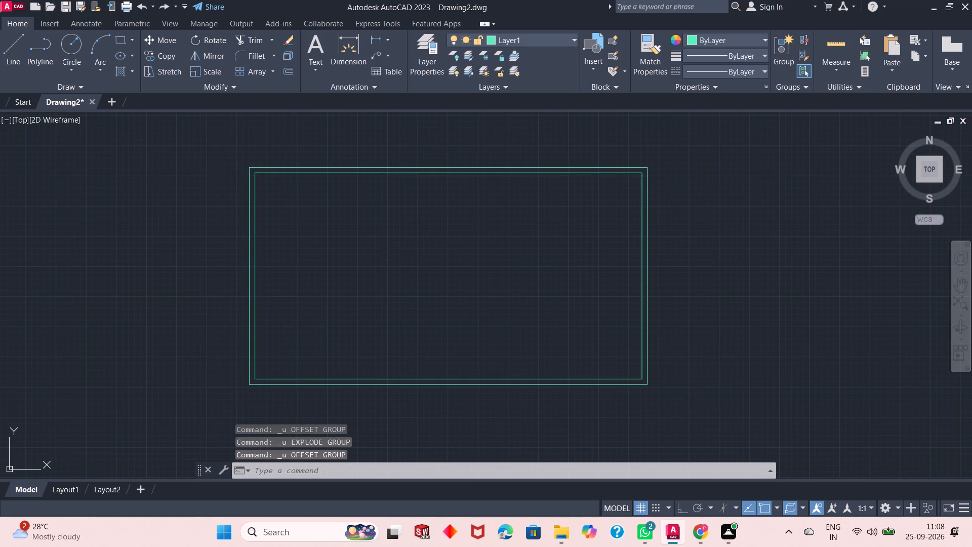
pyautogui.hotkey('ctrl', 'z')
pyautogui.hotkey('ctrl', 'z')
pyautogui.hotkey('ctrl', 'z')
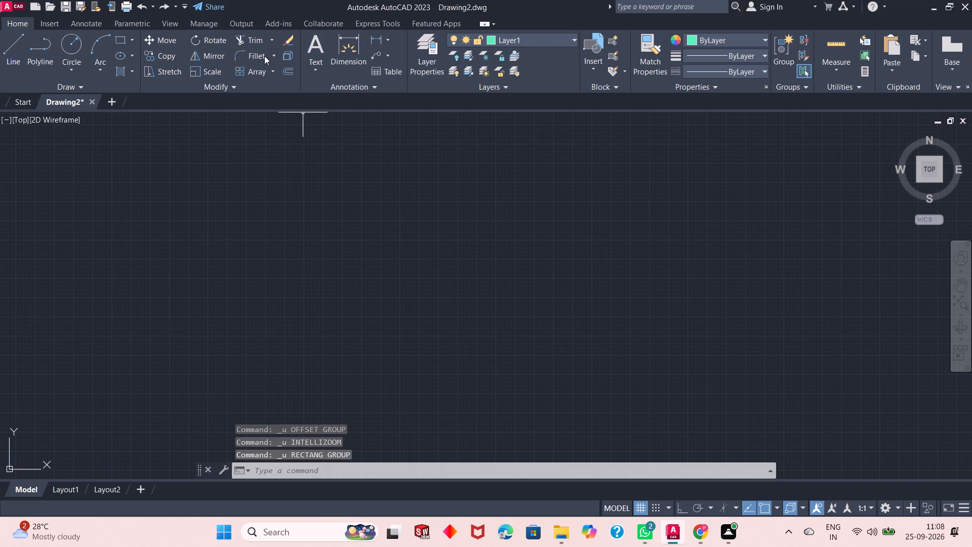
# Draw a 90' by 40' rectangle as the outer wall outline of the floor plan.
pyautogui.click(120, 38)
pyautogui.click(274, 166)
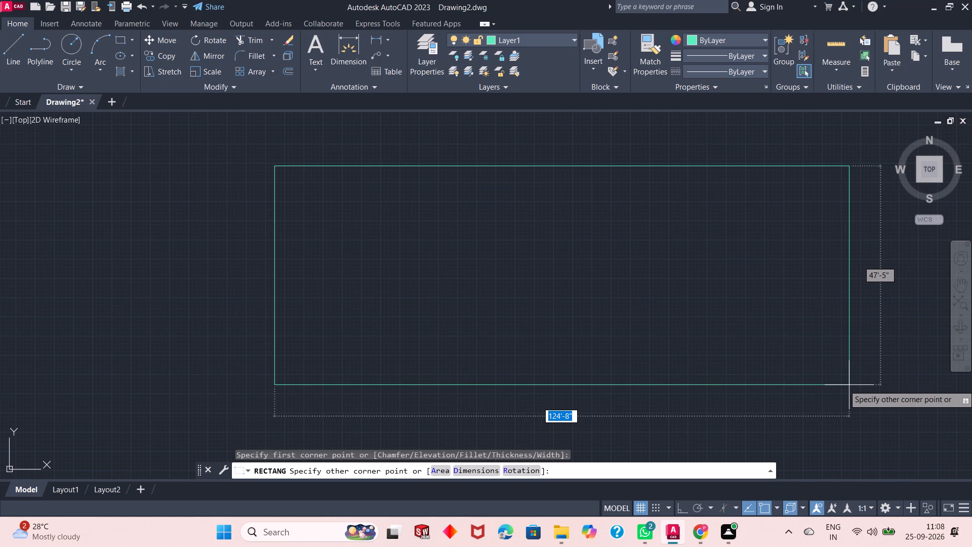
pyautogui.press('8')
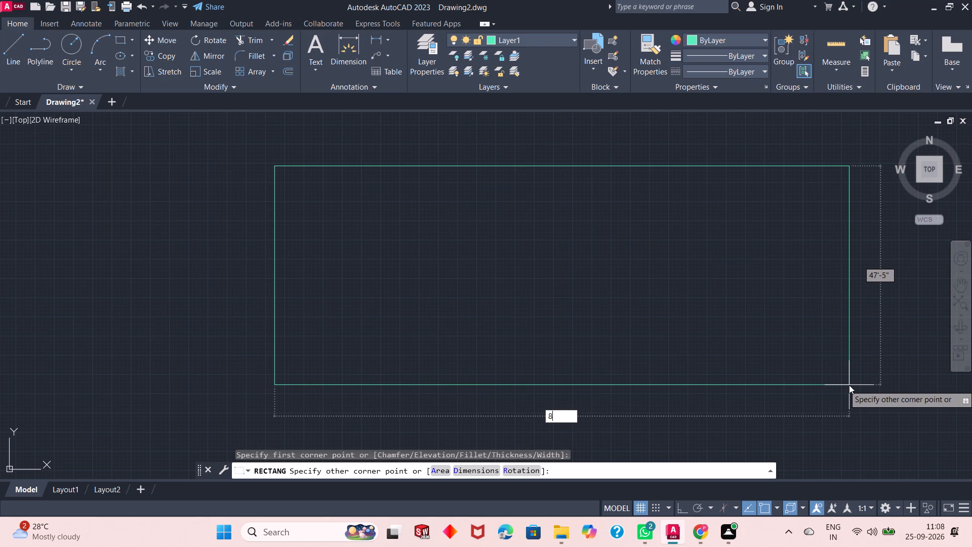
pyautogui.press('0')
pyautogui.press('BackSpace')
pyautogui.press('BackSpace')
pyautogui.write("90'")
pyautogui.press('Tab')
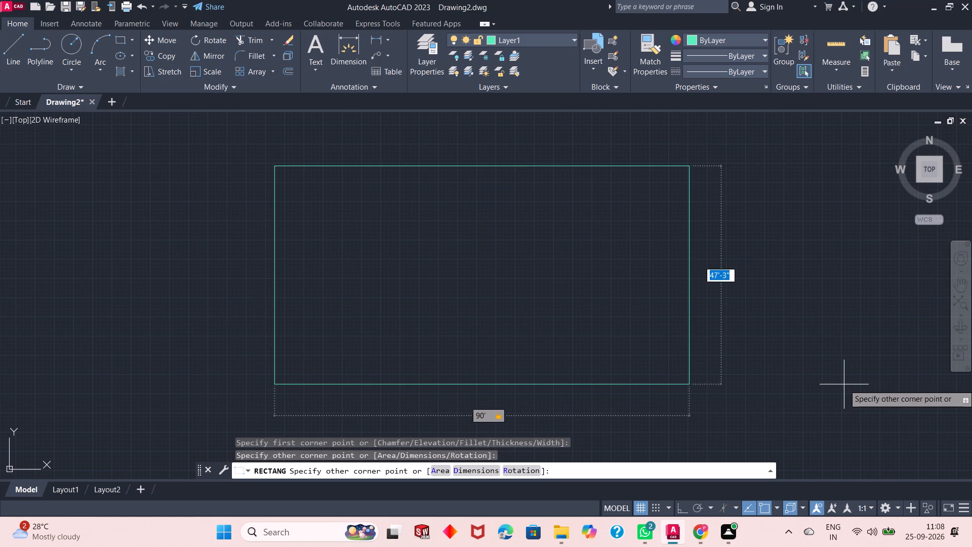
pyautogui.write("40'")
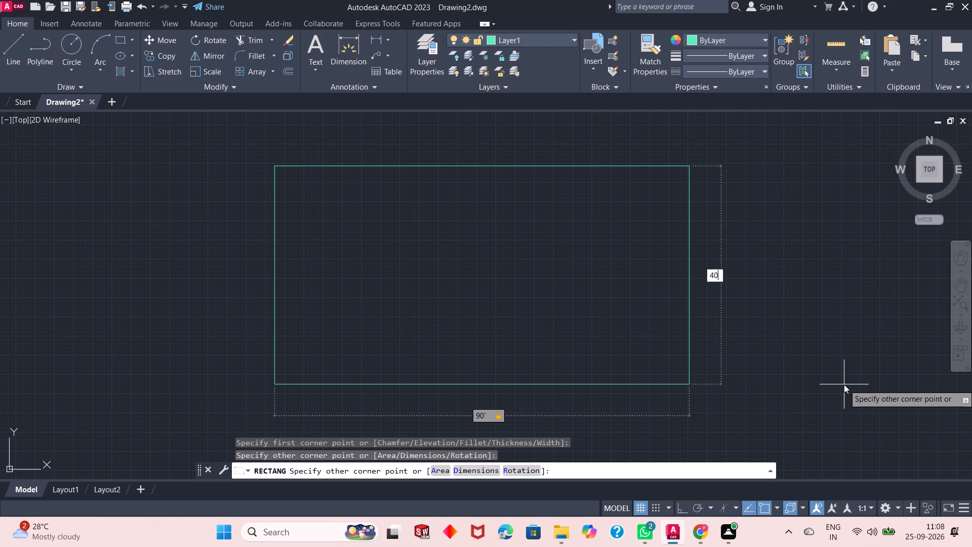
pyautogui.press('Return')
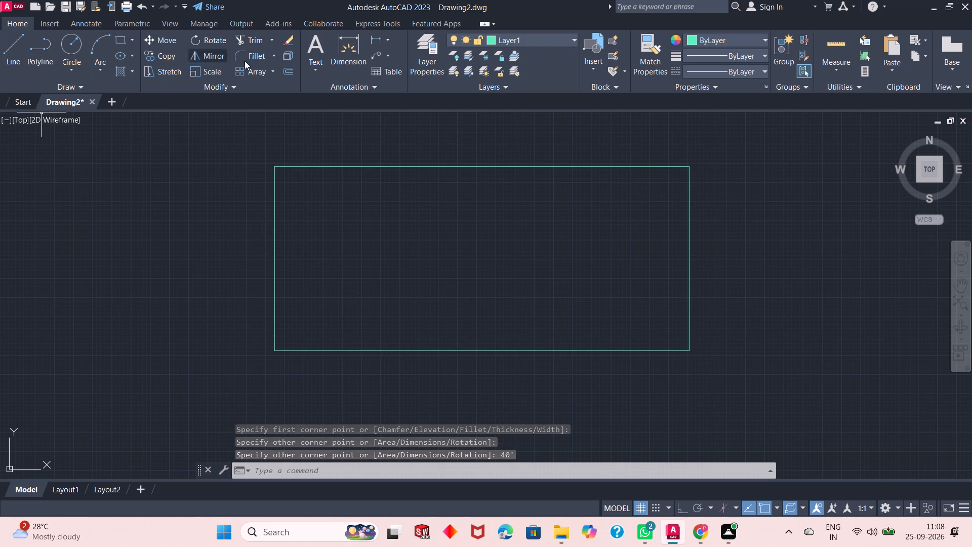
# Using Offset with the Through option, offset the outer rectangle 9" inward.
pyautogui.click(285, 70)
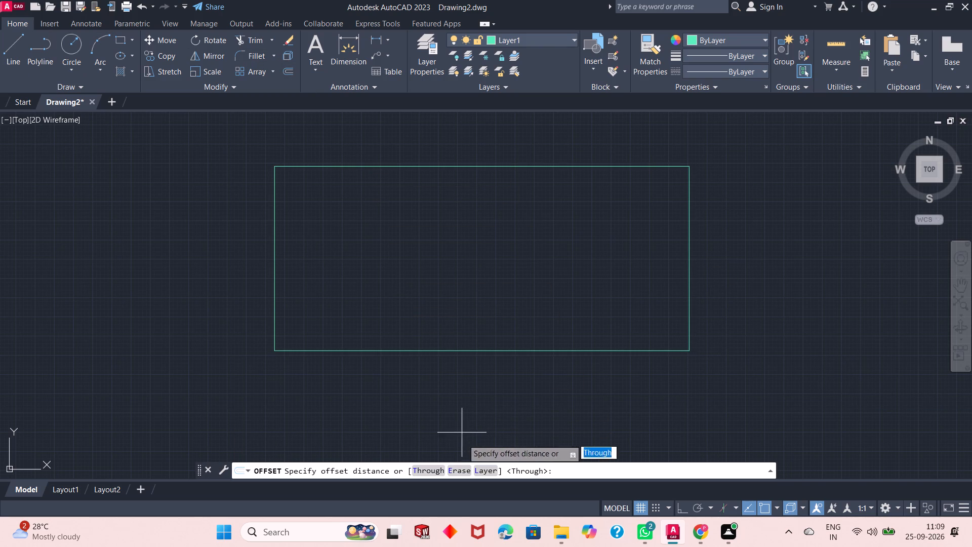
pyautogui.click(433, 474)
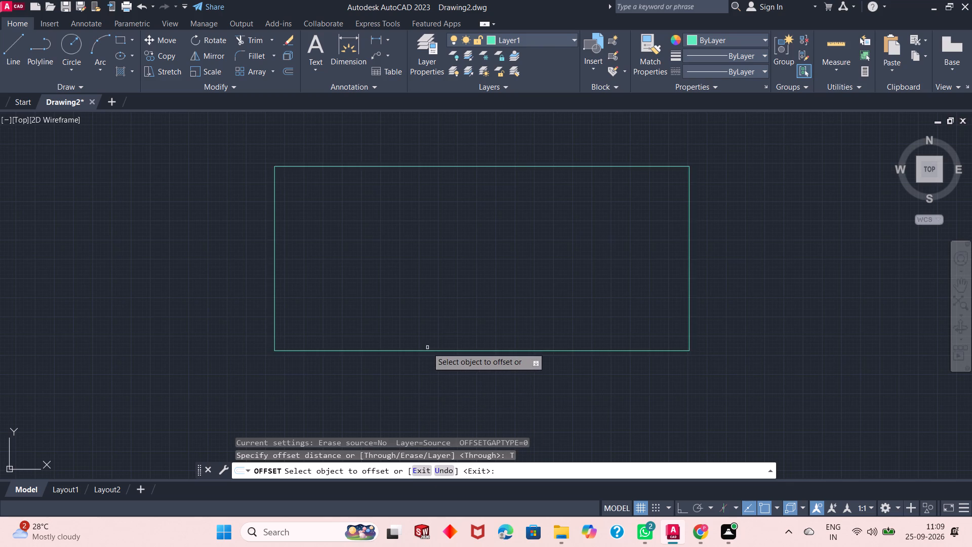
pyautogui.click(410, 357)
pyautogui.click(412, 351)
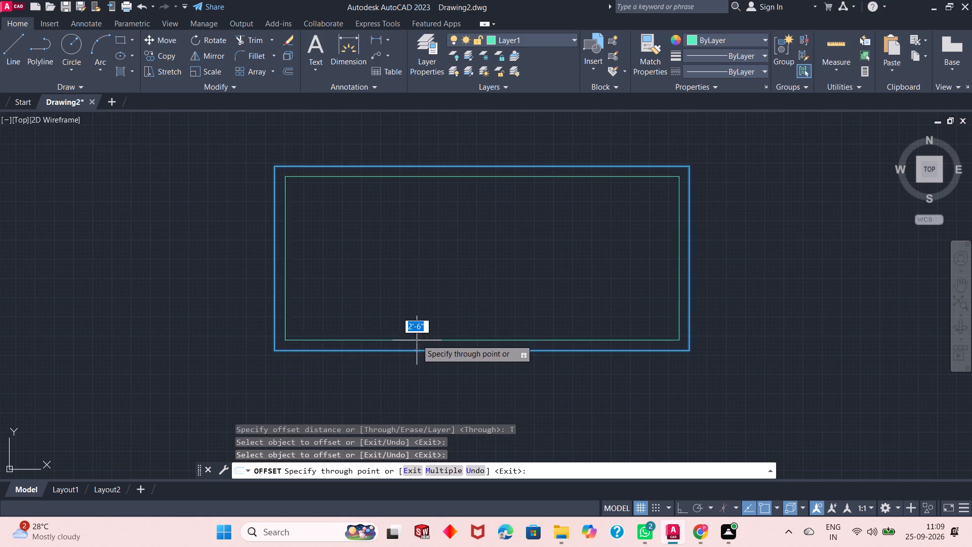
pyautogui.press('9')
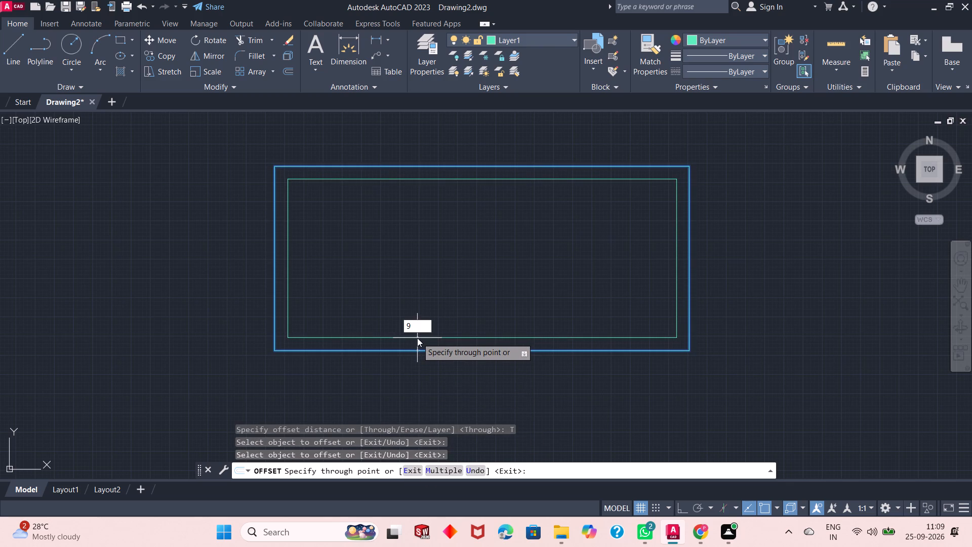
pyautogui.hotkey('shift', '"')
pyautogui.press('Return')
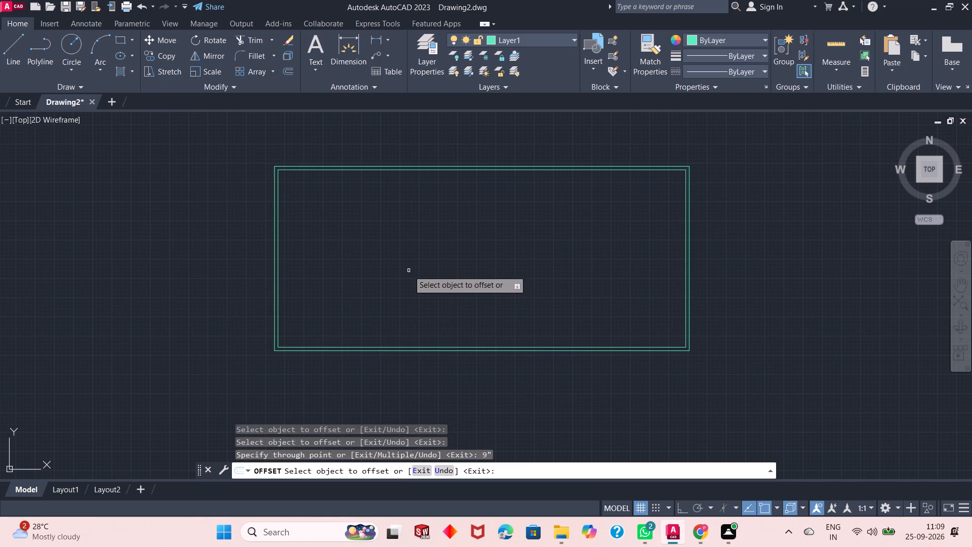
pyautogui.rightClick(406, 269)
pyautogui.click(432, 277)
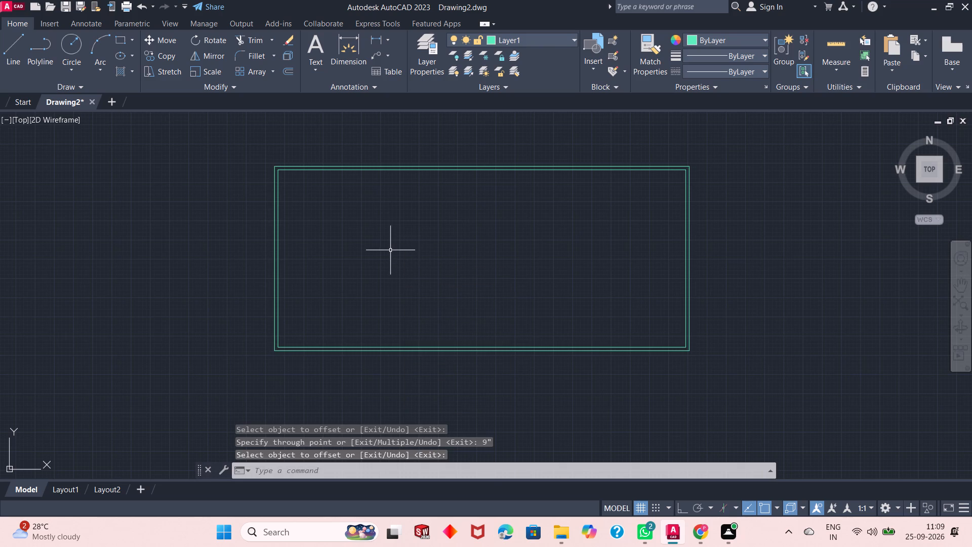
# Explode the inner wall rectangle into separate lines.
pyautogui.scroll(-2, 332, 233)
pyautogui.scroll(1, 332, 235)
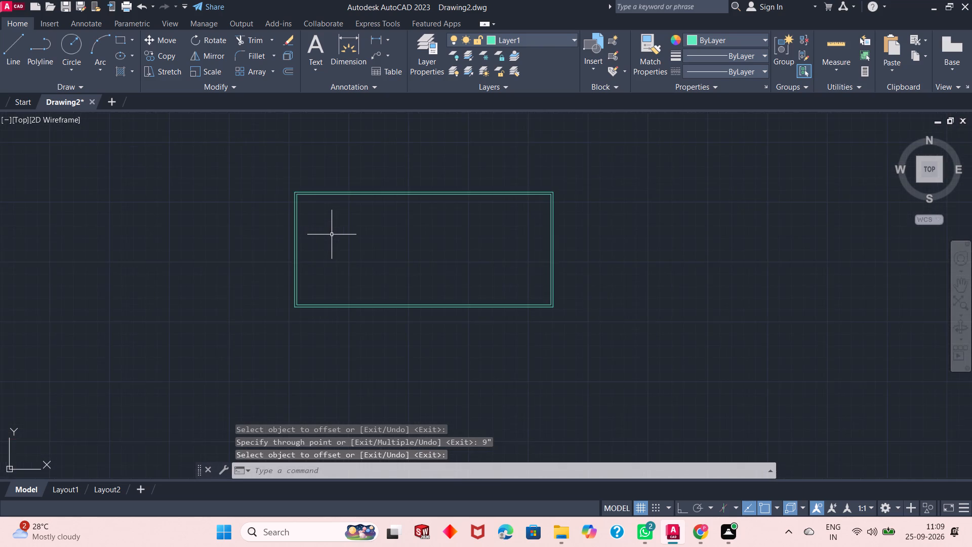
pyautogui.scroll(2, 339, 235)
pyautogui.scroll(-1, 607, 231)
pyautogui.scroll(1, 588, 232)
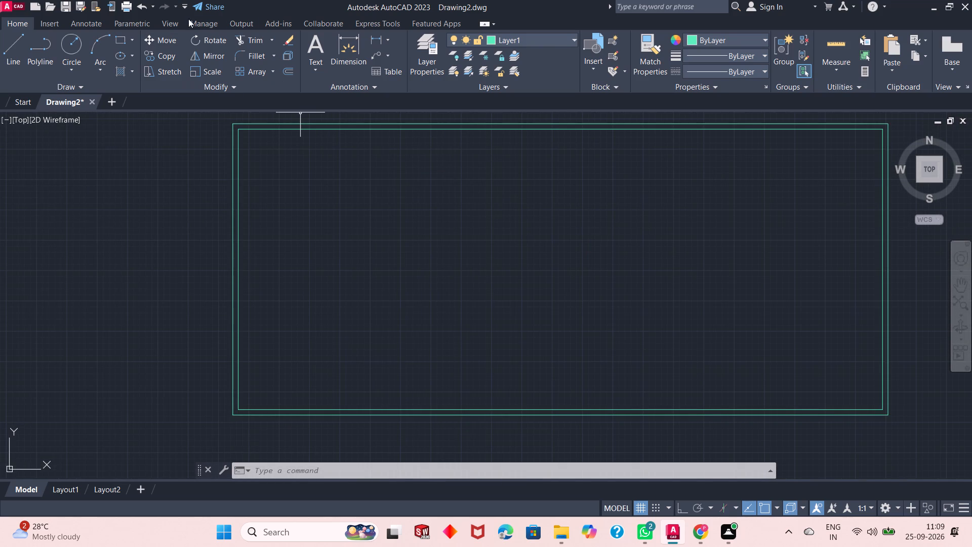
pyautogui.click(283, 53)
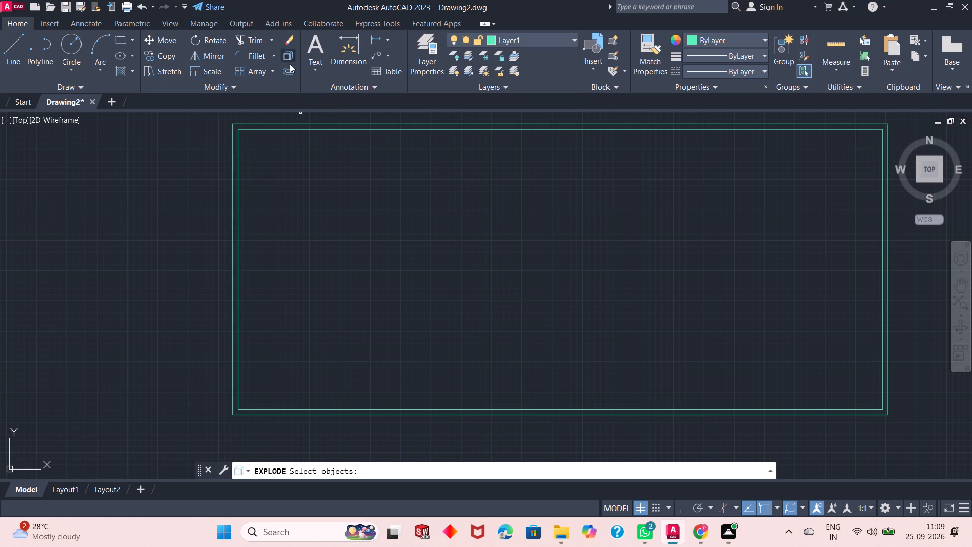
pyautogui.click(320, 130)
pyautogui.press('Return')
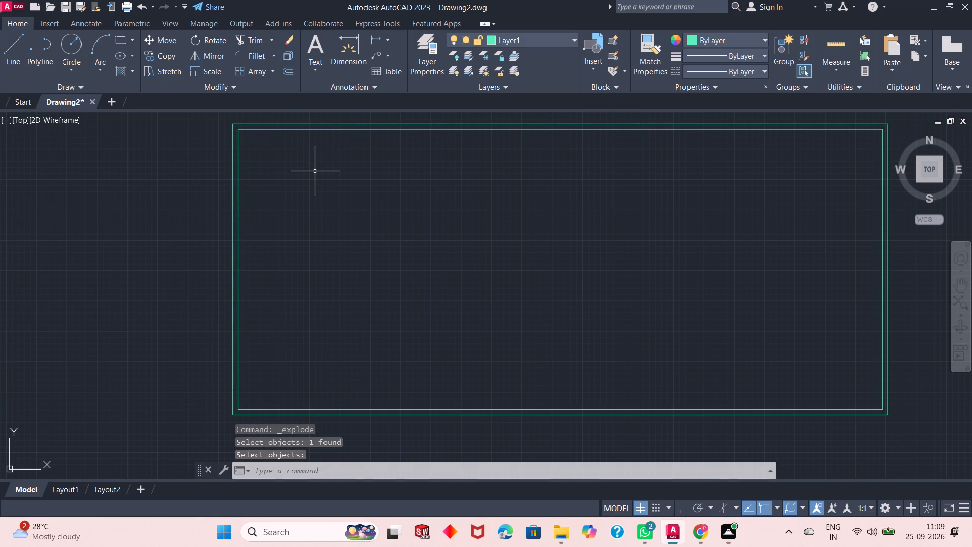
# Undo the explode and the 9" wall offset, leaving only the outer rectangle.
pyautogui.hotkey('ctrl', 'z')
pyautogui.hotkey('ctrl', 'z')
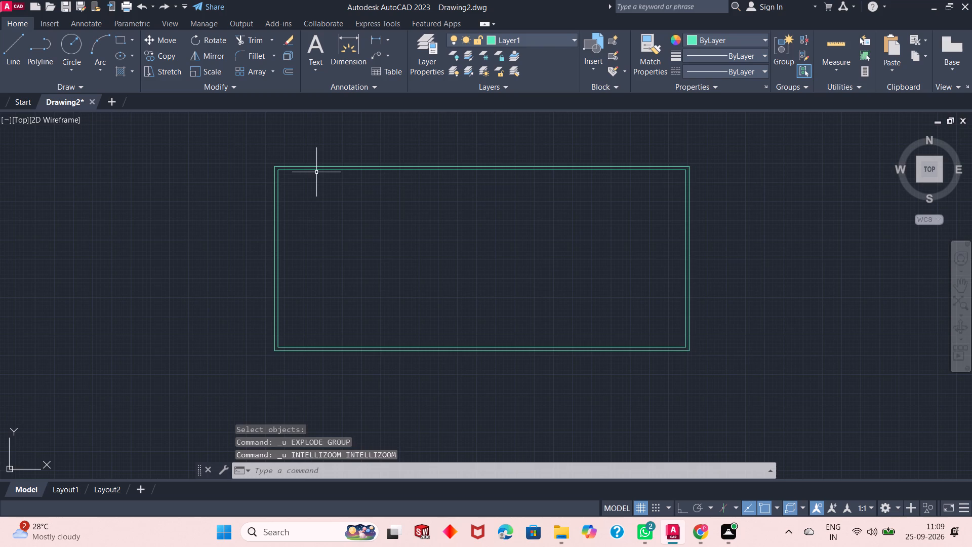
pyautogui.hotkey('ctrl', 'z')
# Using Offset with the Through option, offset the outer rectangle 1' inward to form the outer walls.
pyautogui.click(288, 71)
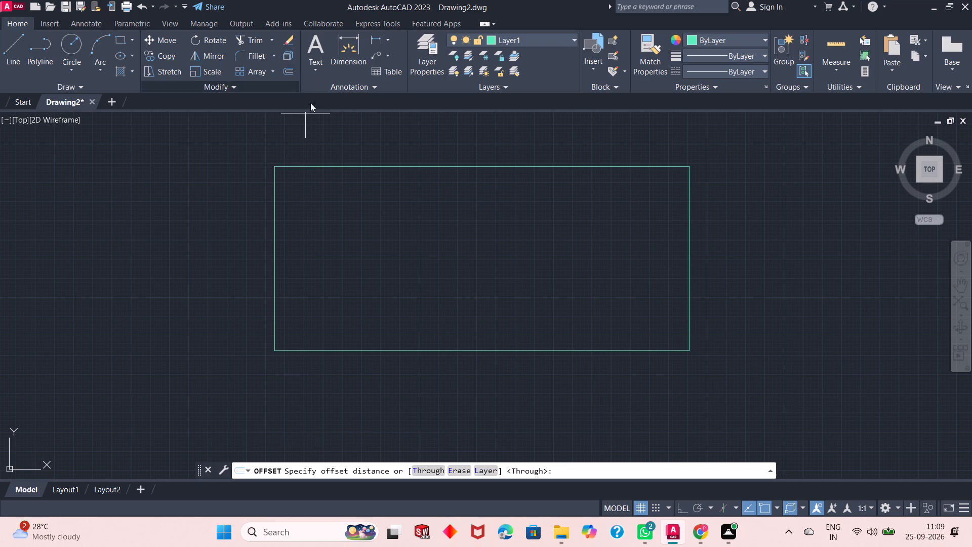
pyautogui.press('space')
pyautogui.click(371, 165)
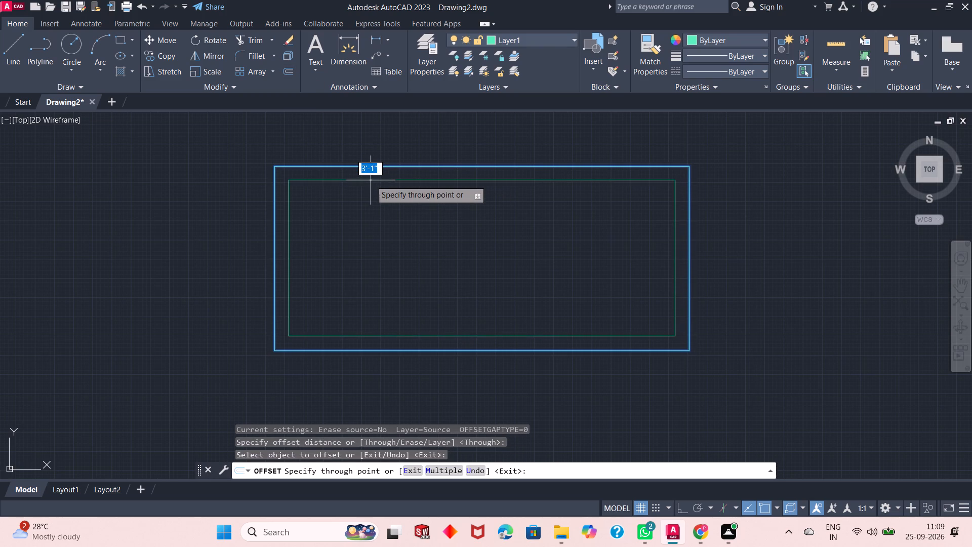
pyautogui.write("1'")
pyautogui.press('Return')
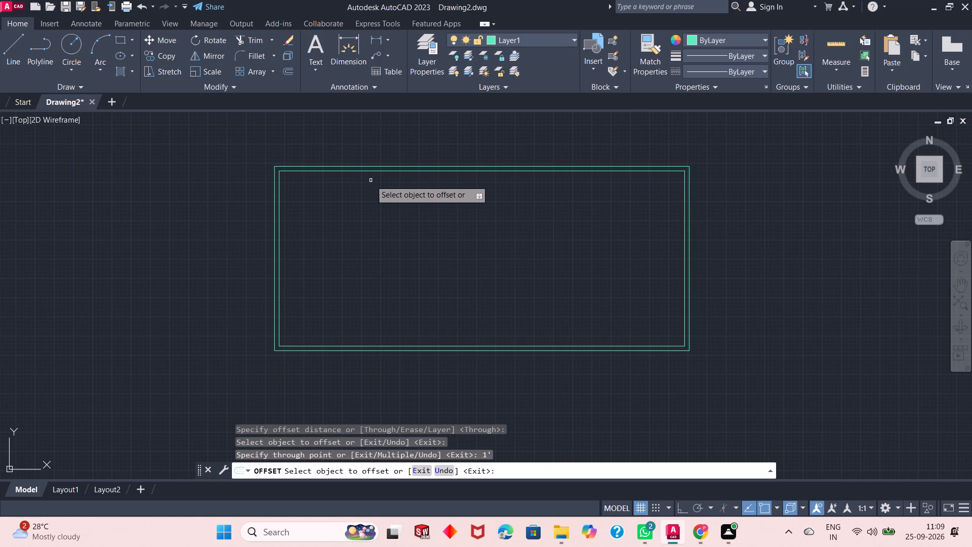
pyautogui.press('Escape')
pyautogui.press('Escape')
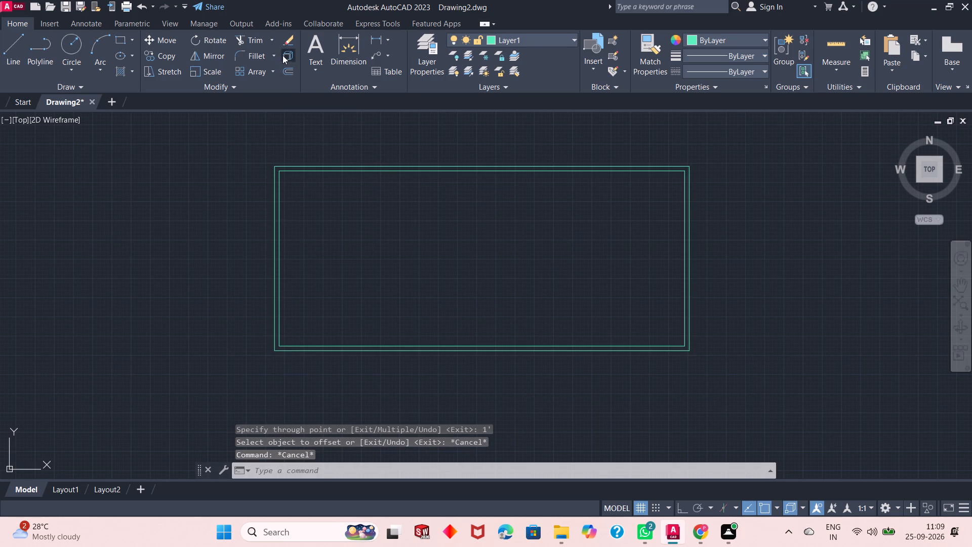
# Explode the inner wall rectangle into separate lines.
pyautogui.click(282, 55)
pyautogui.click(319, 170)
pyautogui.press('space')
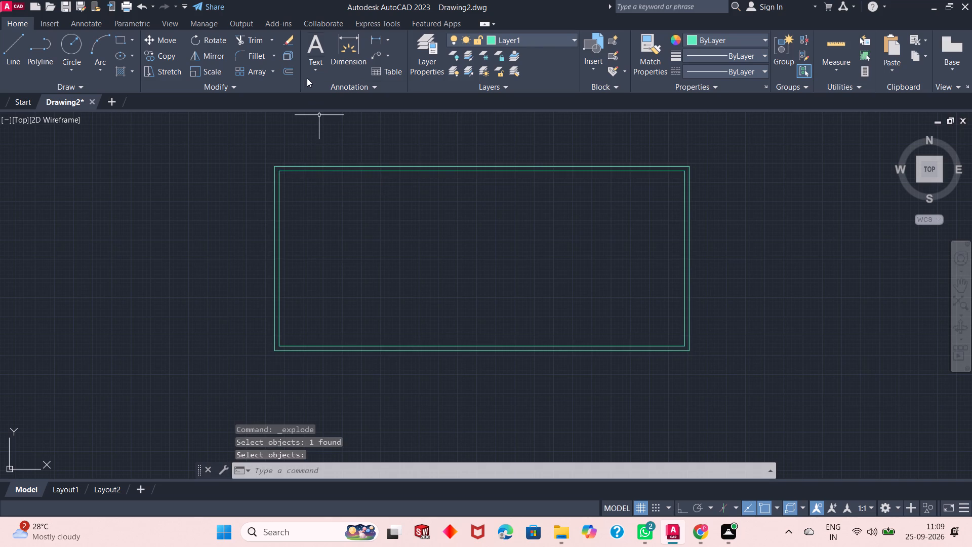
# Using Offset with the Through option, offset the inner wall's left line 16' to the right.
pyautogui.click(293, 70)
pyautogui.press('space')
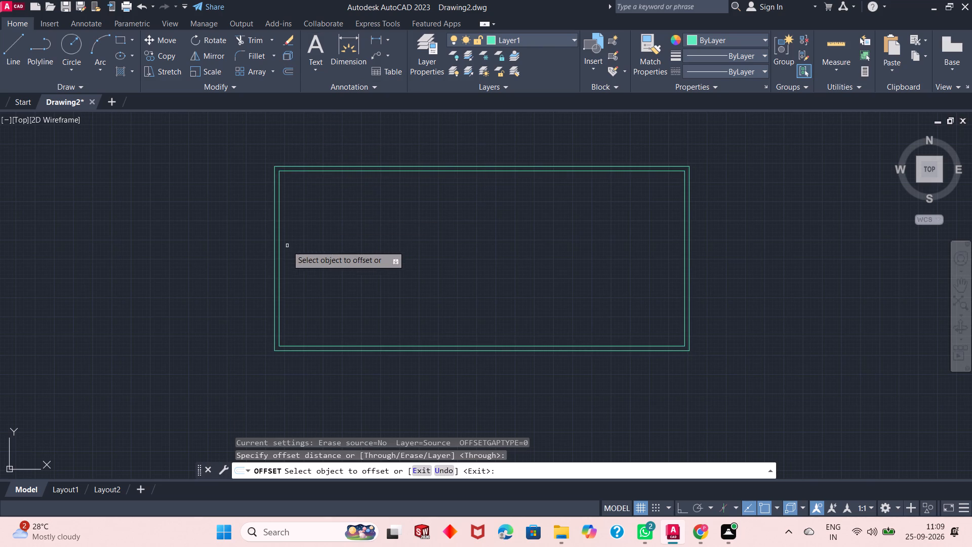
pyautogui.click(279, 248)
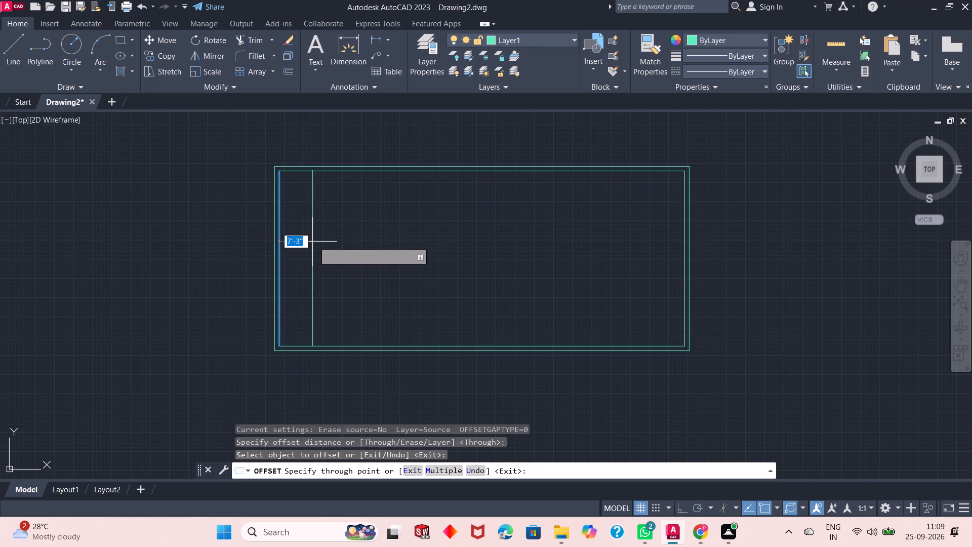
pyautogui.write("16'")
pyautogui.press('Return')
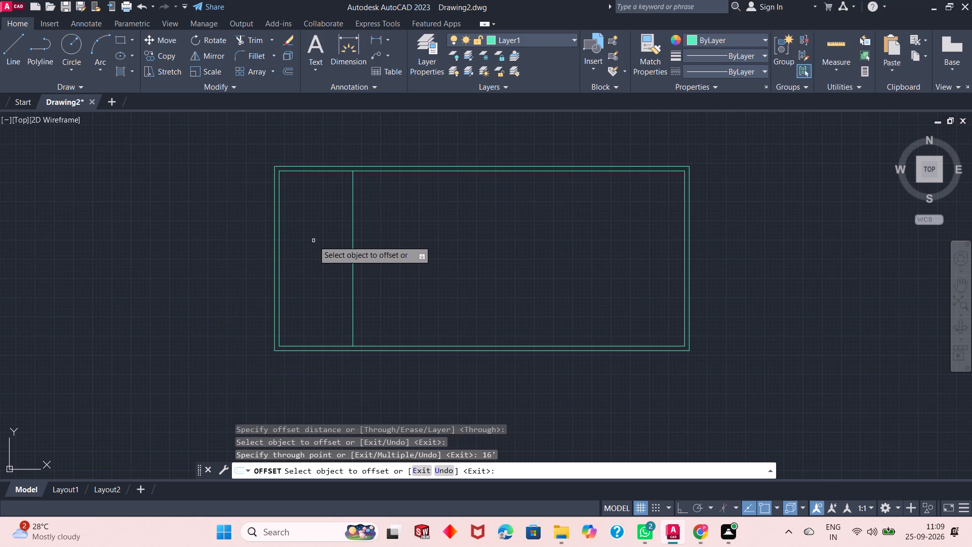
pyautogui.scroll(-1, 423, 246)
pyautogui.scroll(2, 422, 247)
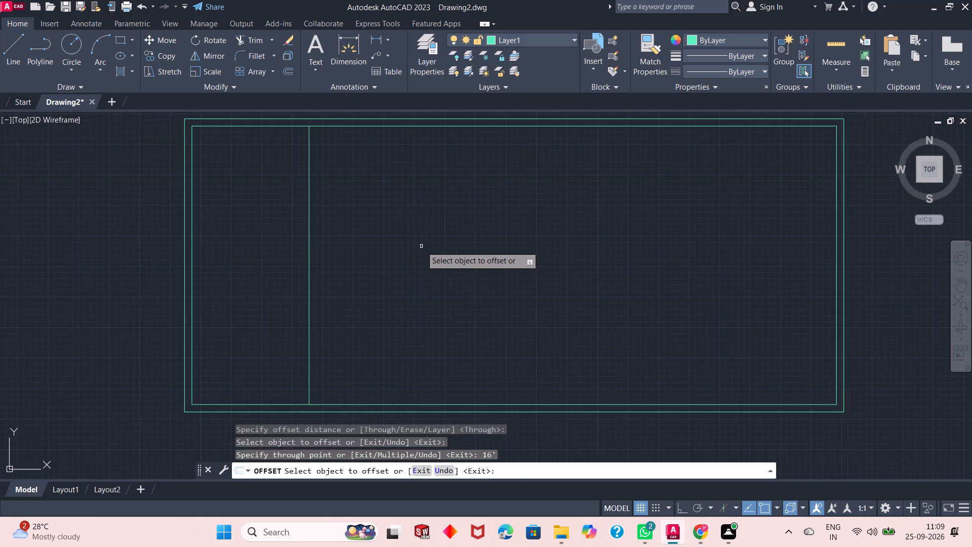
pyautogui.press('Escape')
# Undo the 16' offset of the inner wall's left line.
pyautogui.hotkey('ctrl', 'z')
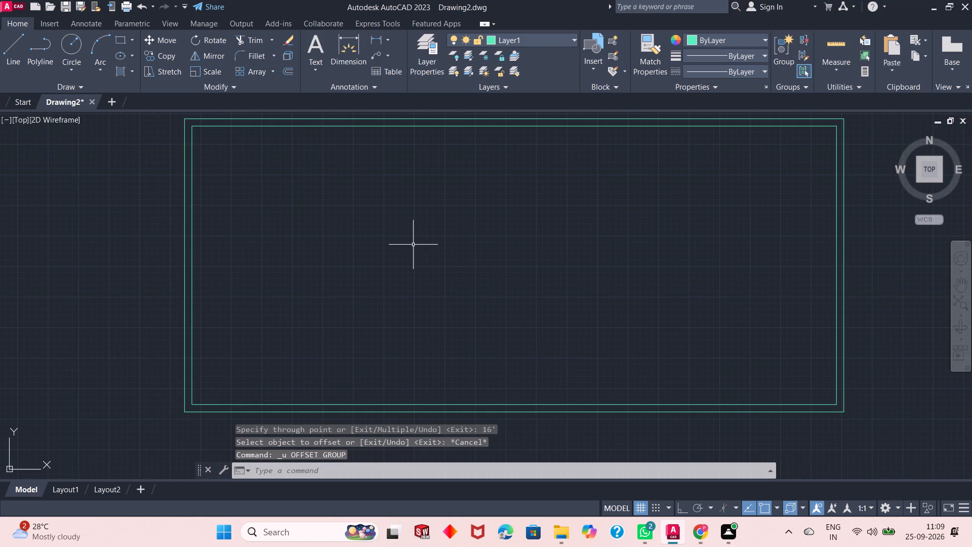
# Using Offset with Through, offset the inner wall's left line 20' right and that copy 9" further right to form the first partition.
pyautogui.click(285, 71)
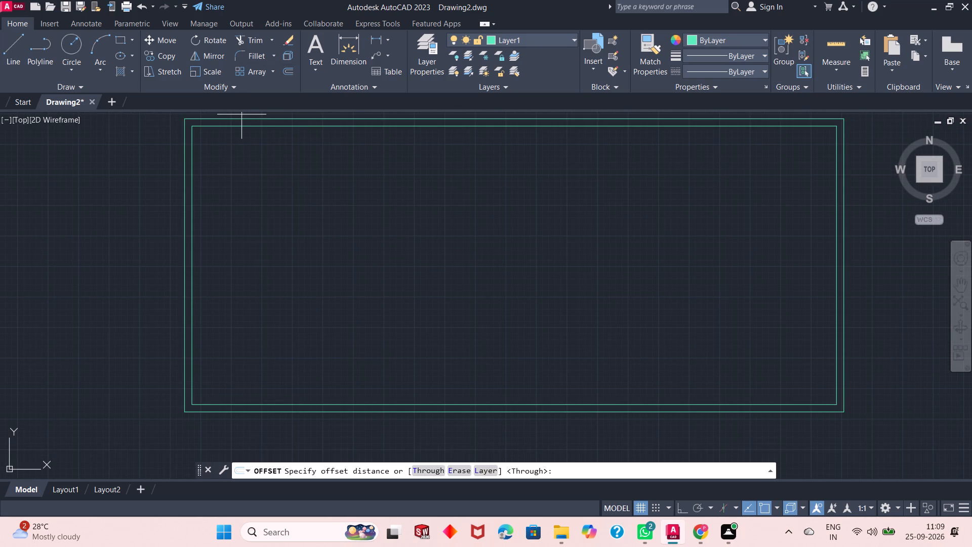
pyautogui.press('space')
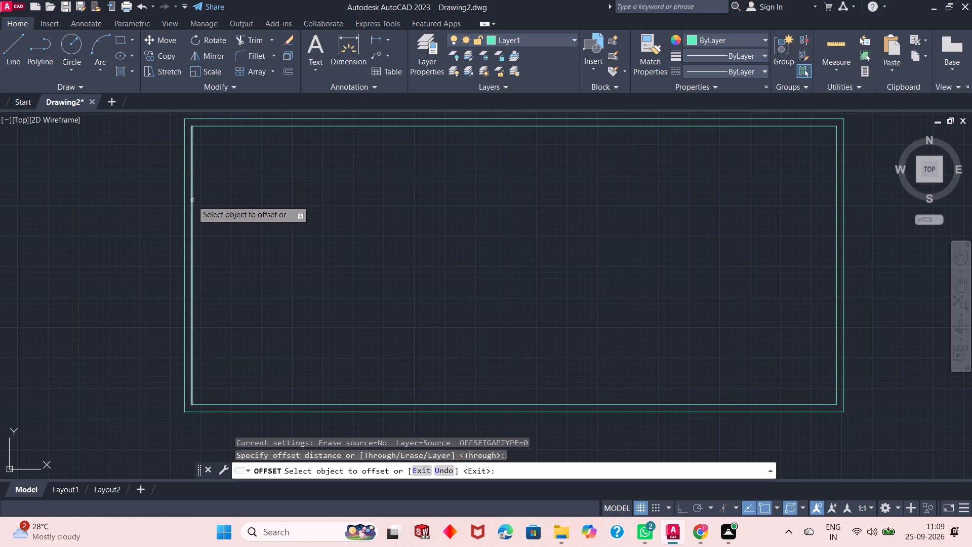
pyautogui.click(193, 199)
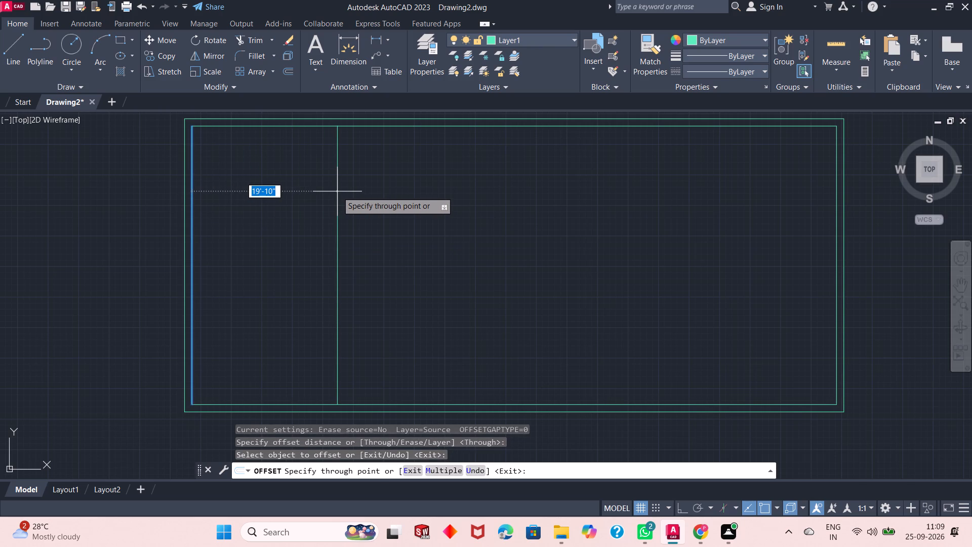
pyautogui.write('19')
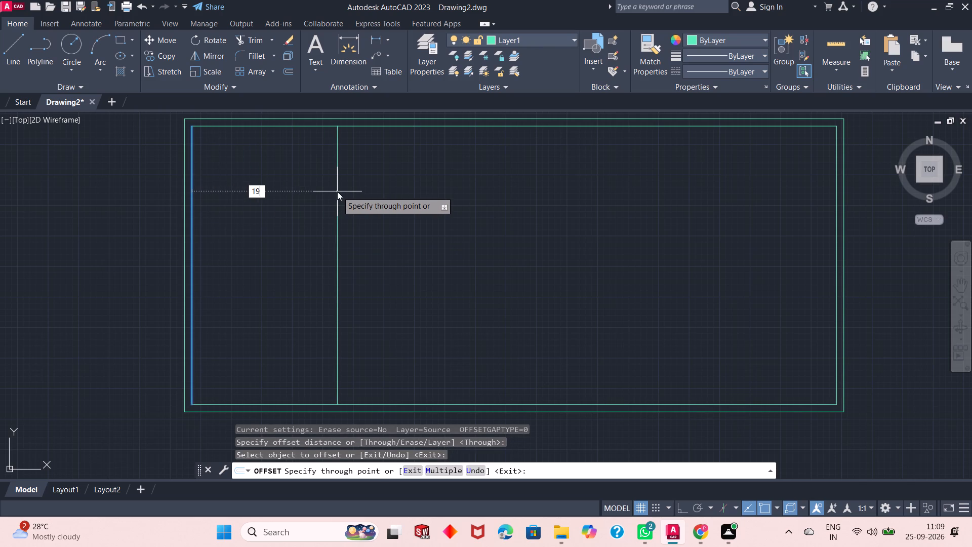
pyautogui.press('BackSpace')
pyautogui.press('BackSpace')
pyautogui.write("20'")
pyautogui.press('Return')
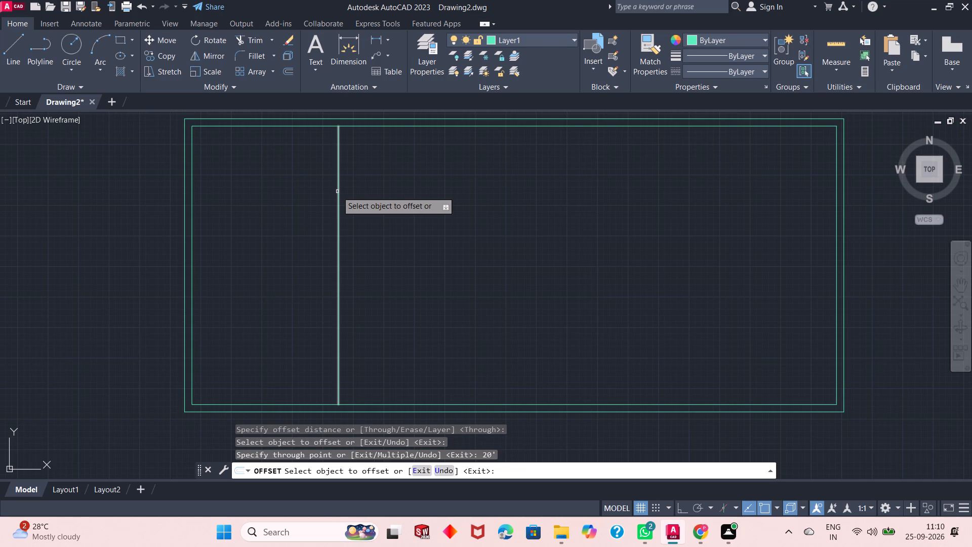
pyautogui.click(337, 191)
pyautogui.write('9"')
pyautogui.press('Return')
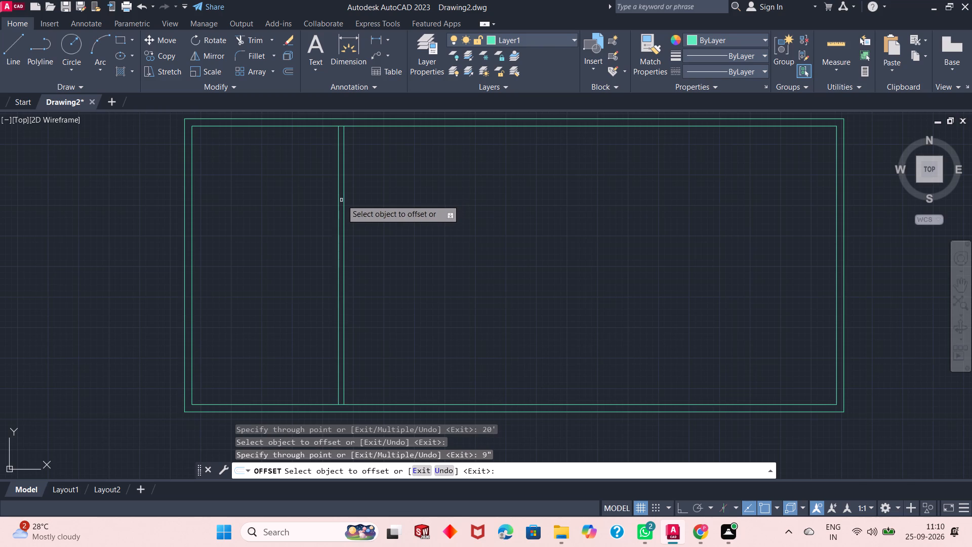
# Offset the first partition's right line 6' to the right and that copy 9" further right to form the second partition.
pyautogui.click(344, 197)
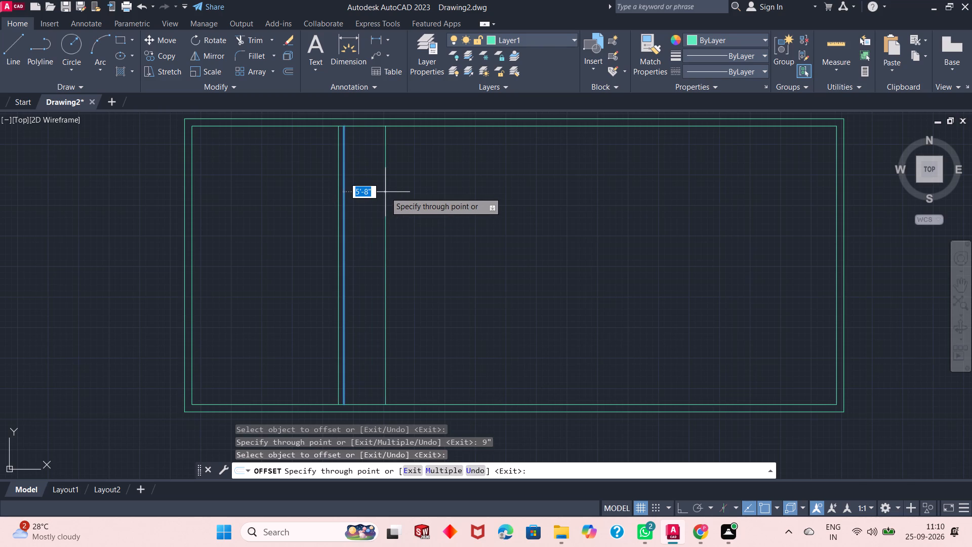
pyautogui.press('6')
pyautogui.press("'")
pyautogui.press('Return')
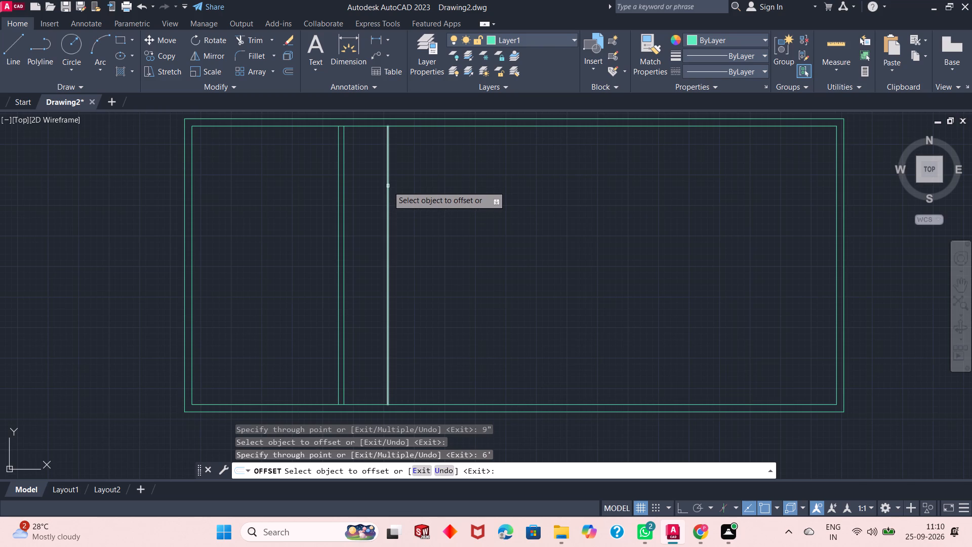
pyautogui.click(388, 186)
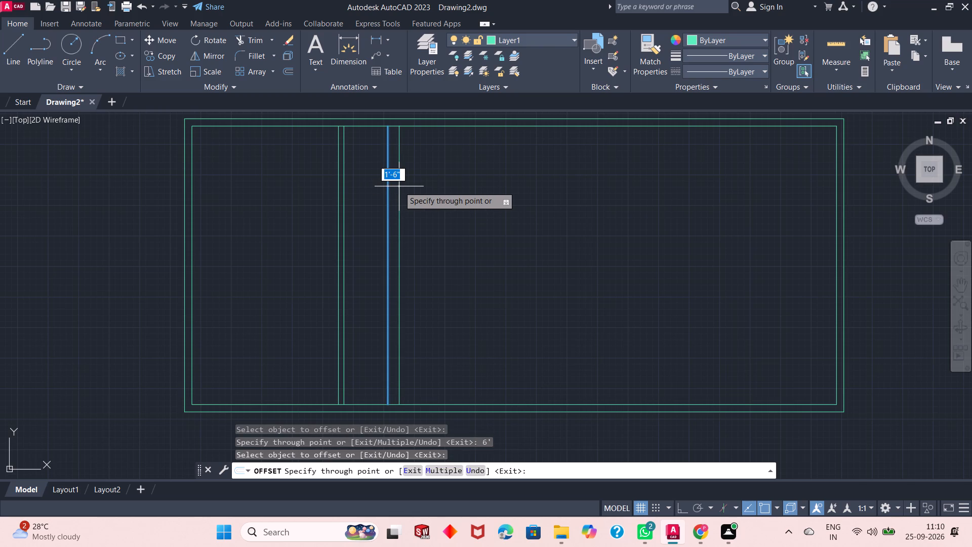
pyautogui.write('9"')
pyautogui.press('Return')
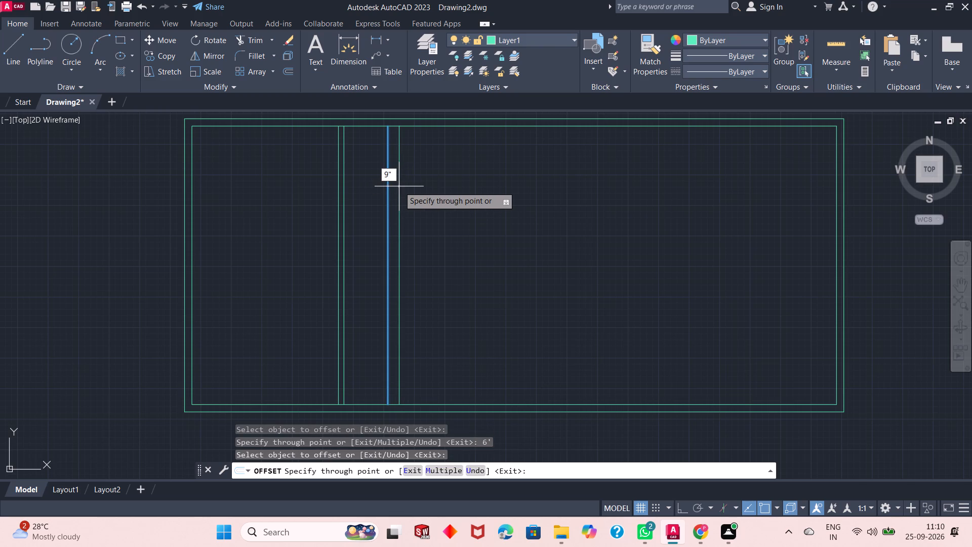
# Offset the second partition's right line 46' to the right as the first line of the third partition.
pyautogui.click(392, 188)
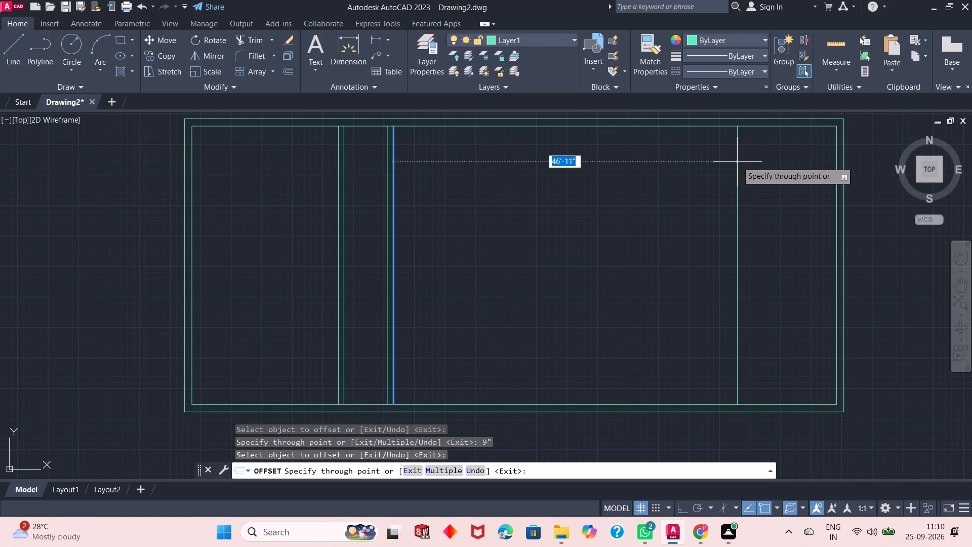
pyautogui.press('4')
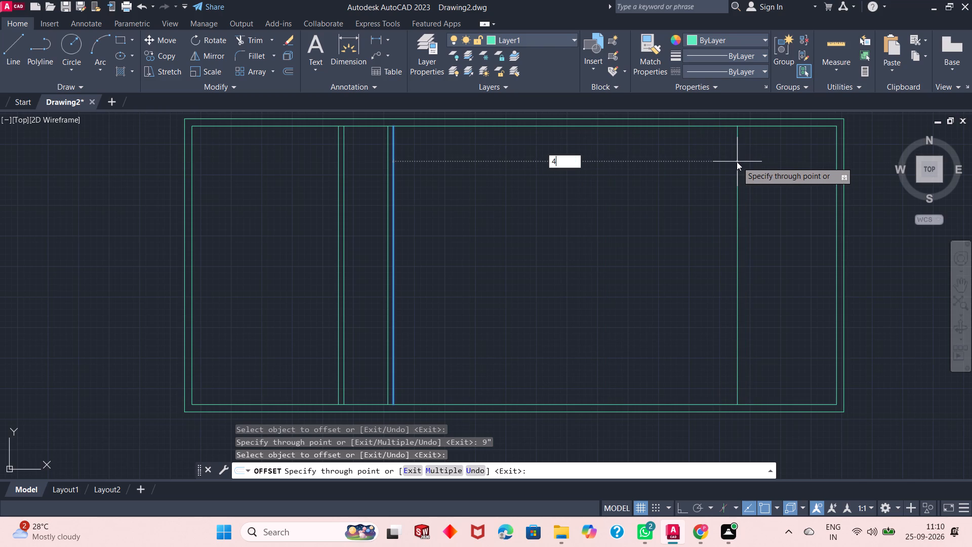
pyautogui.write("6'")
pyautogui.press('Return')
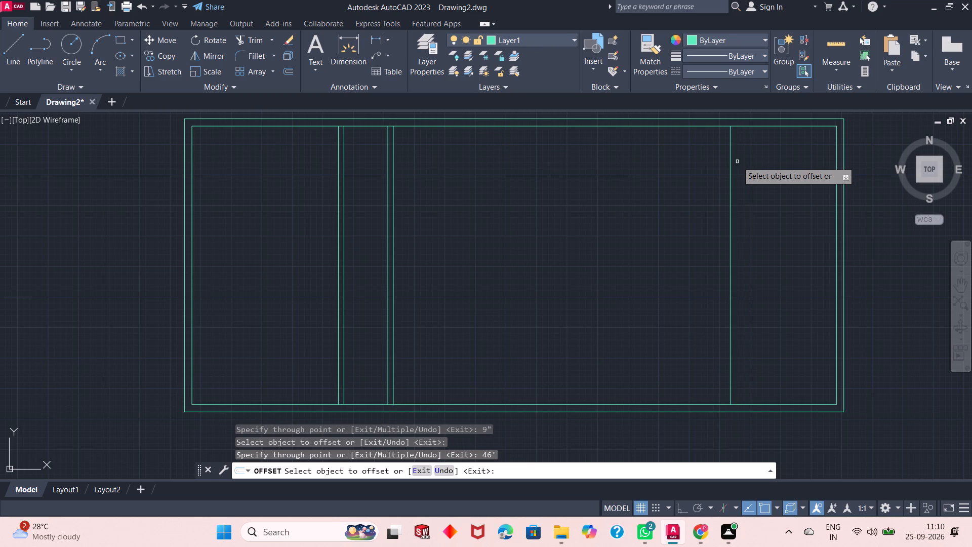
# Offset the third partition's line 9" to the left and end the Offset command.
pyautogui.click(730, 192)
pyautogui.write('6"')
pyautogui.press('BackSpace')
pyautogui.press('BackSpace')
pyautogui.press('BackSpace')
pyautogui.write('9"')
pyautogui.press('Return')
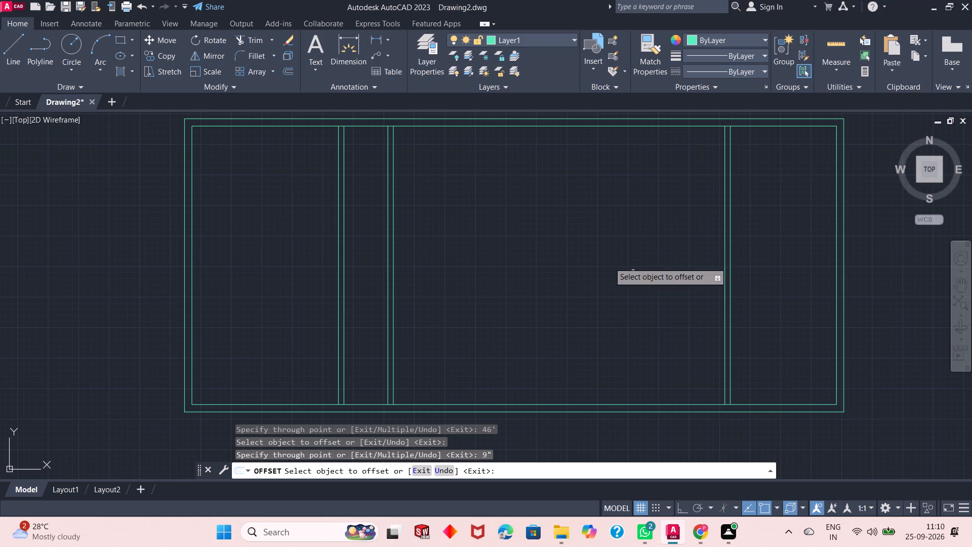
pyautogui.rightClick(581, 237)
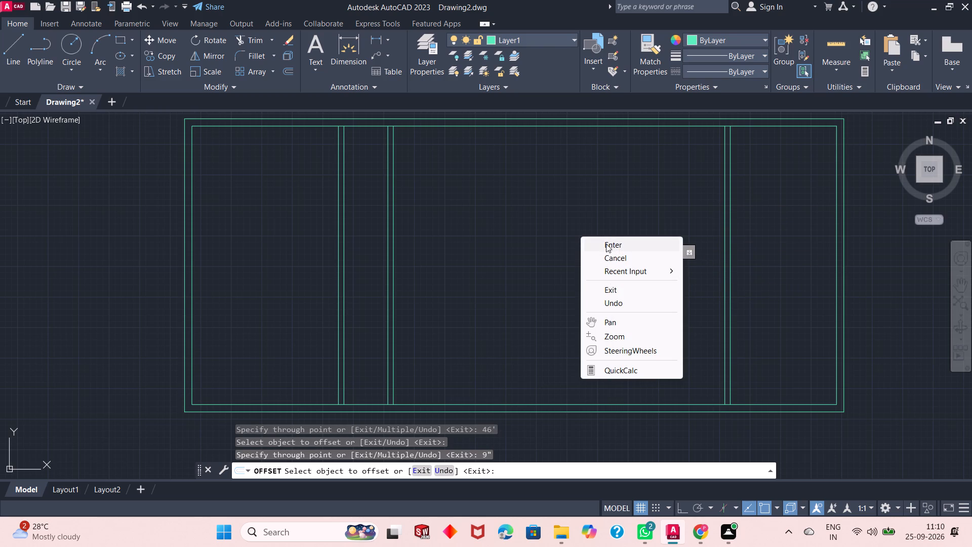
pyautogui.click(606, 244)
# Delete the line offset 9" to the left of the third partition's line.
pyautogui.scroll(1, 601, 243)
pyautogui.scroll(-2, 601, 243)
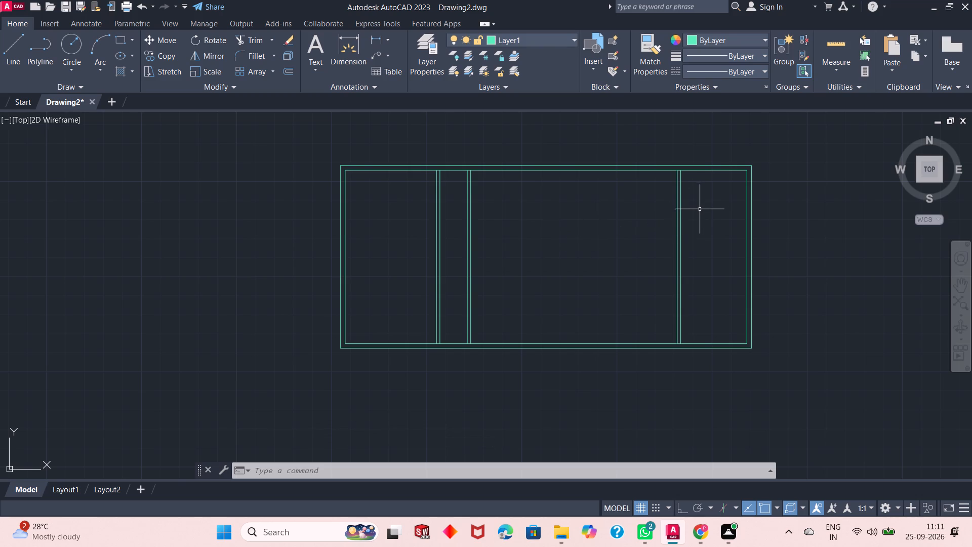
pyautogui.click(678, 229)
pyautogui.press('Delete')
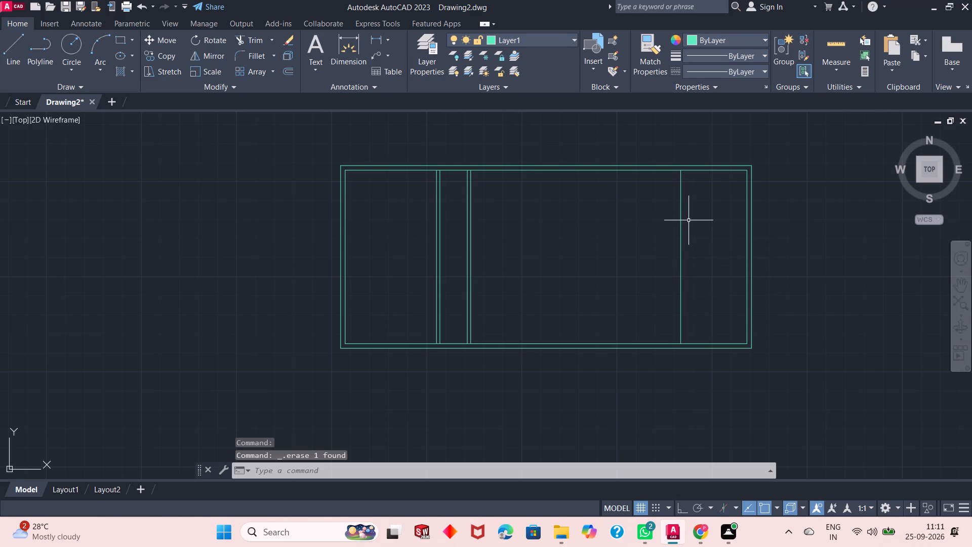
# Using Offset with the Through option, offset the third partition's remaining line 9" to the right to complete the partition.
pyautogui.click(281, 68)
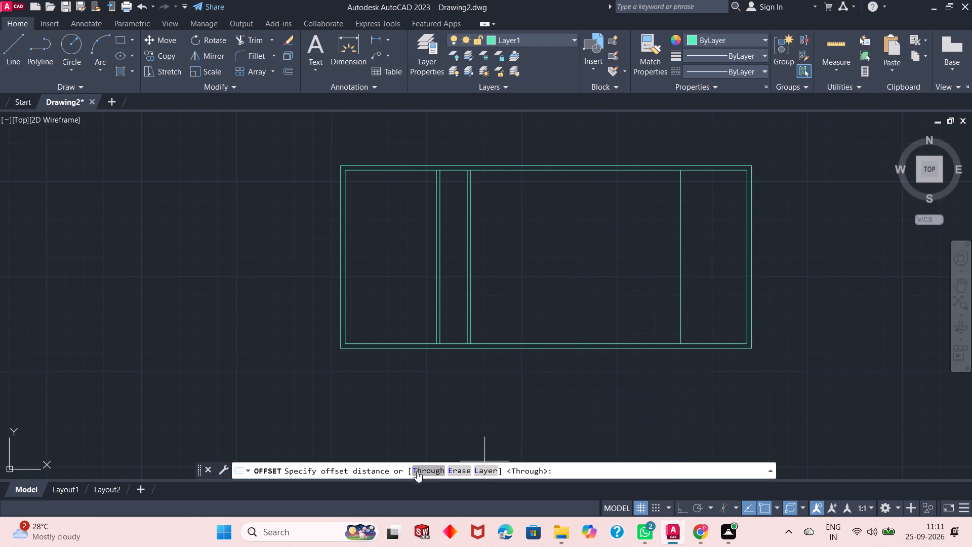
pyautogui.click(423, 471)
pyautogui.scroll(-1, 724, 214)
pyautogui.scroll(2, 722, 214)
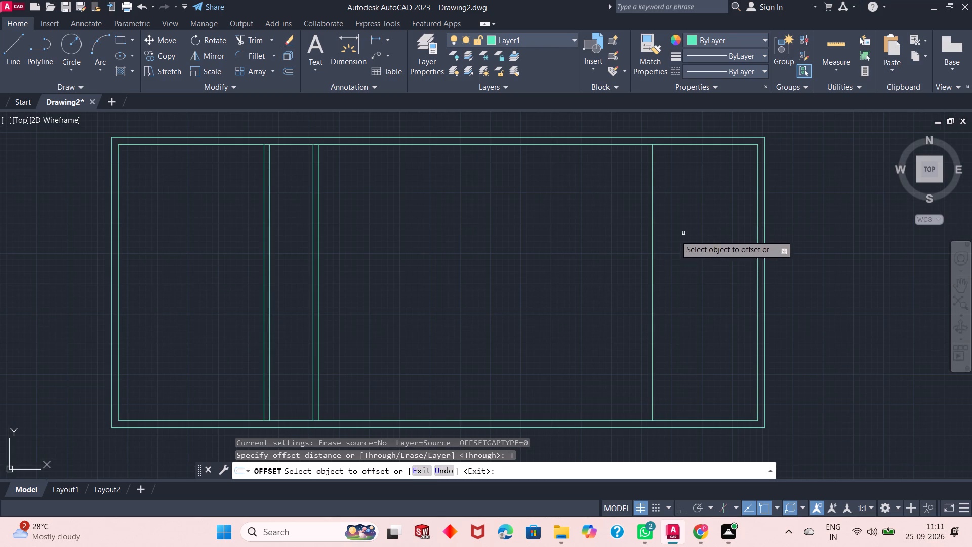
pyautogui.click(651, 260)
pyautogui.press('6')
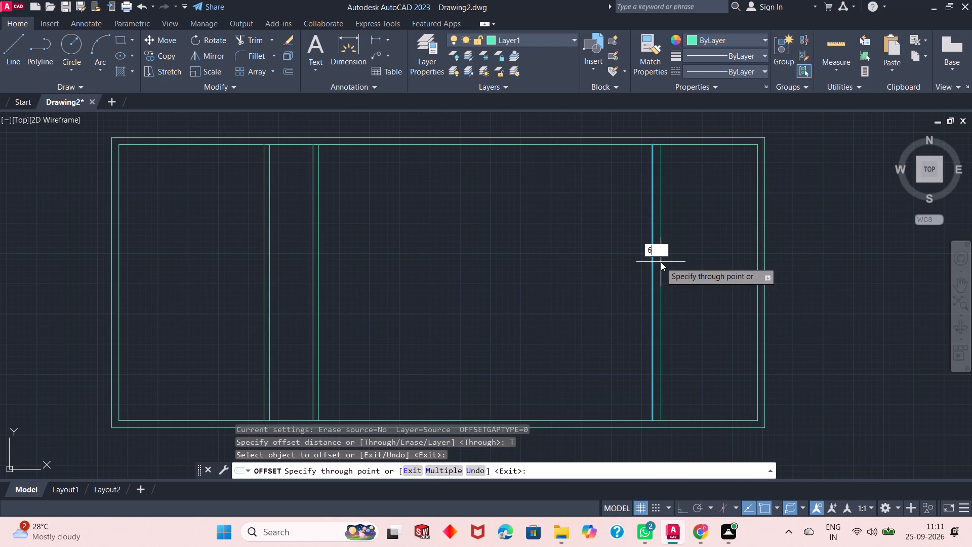
pyautogui.press('BackSpace')
pyautogui.press('9')
pyautogui.hotkey('shift', '"')
pyautogui.press('Return')
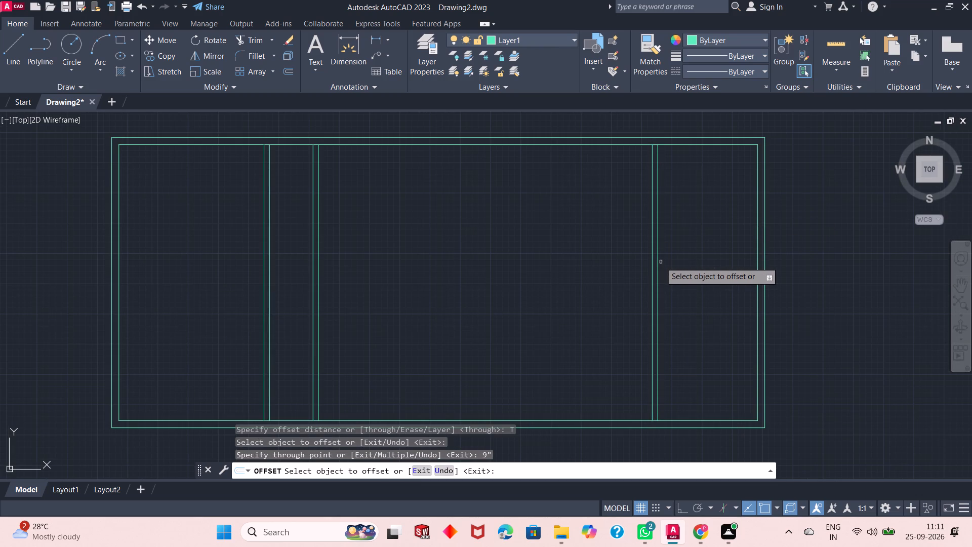
pyautogui.rightClick(661, 262)
pyautogui.click(674, 272)
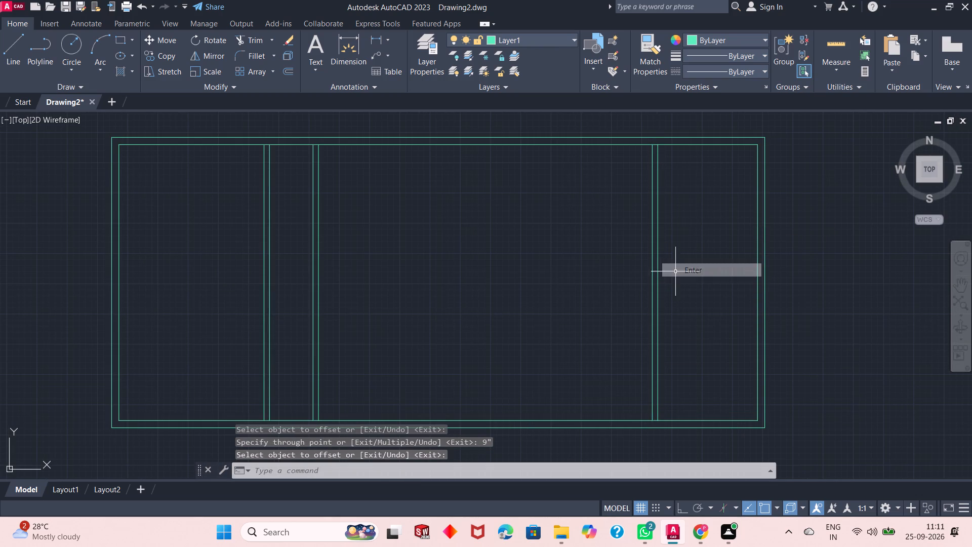
# Using Offset with Through, offset the inner wall's top line 15' down and that copy 9" further down to form a horizontal partition.
pyautogui.scroll(-2, 582, 297)
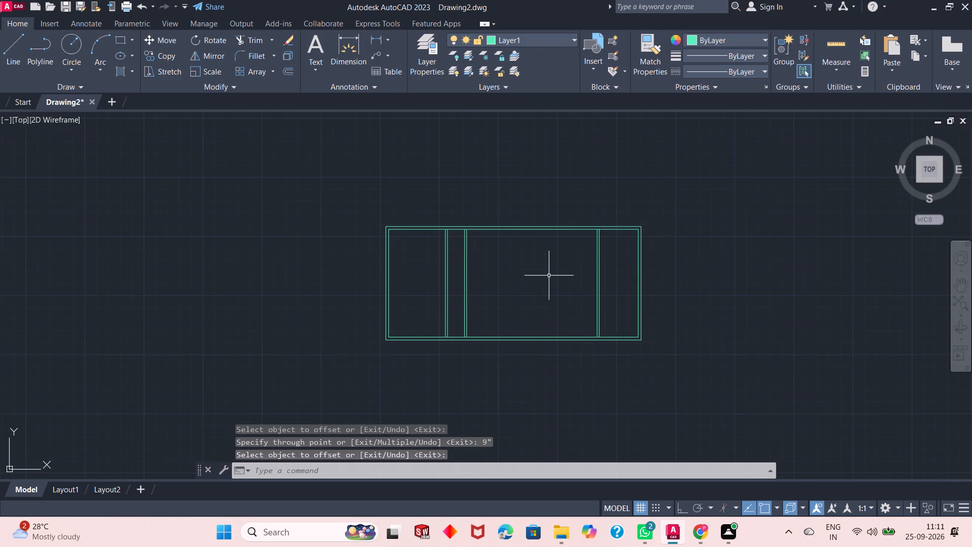
pyautogui.scroll(1, 549, 276)
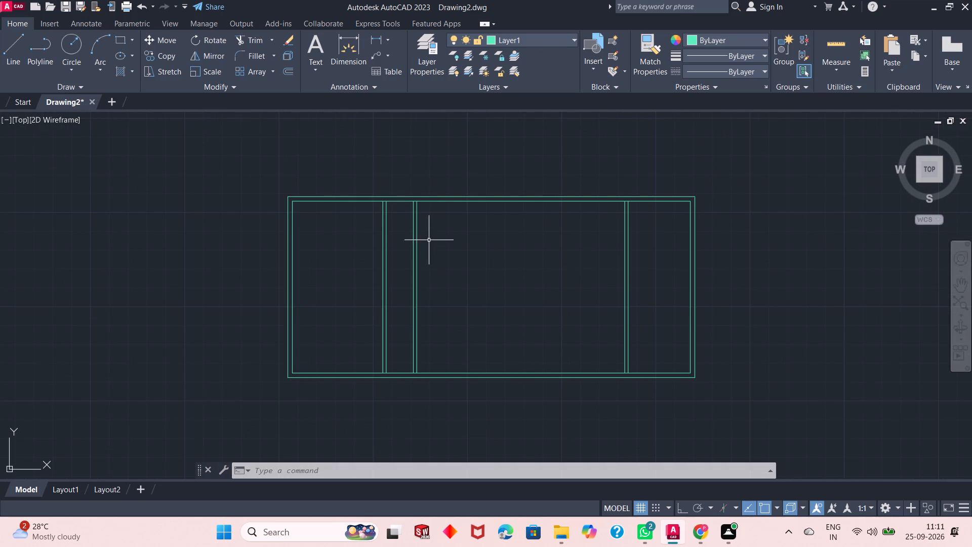
pyautogui.click(287, 67)
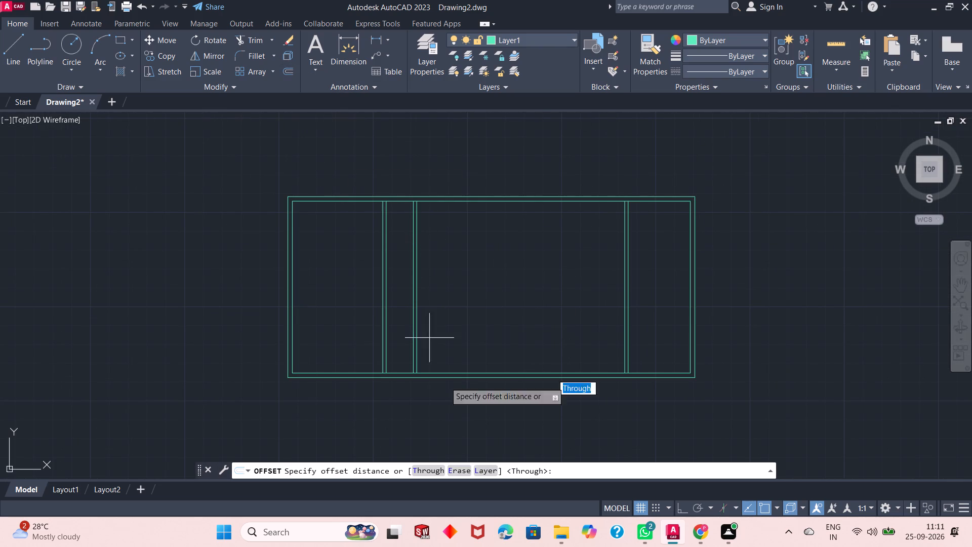
pyautogui.click(422, 472)
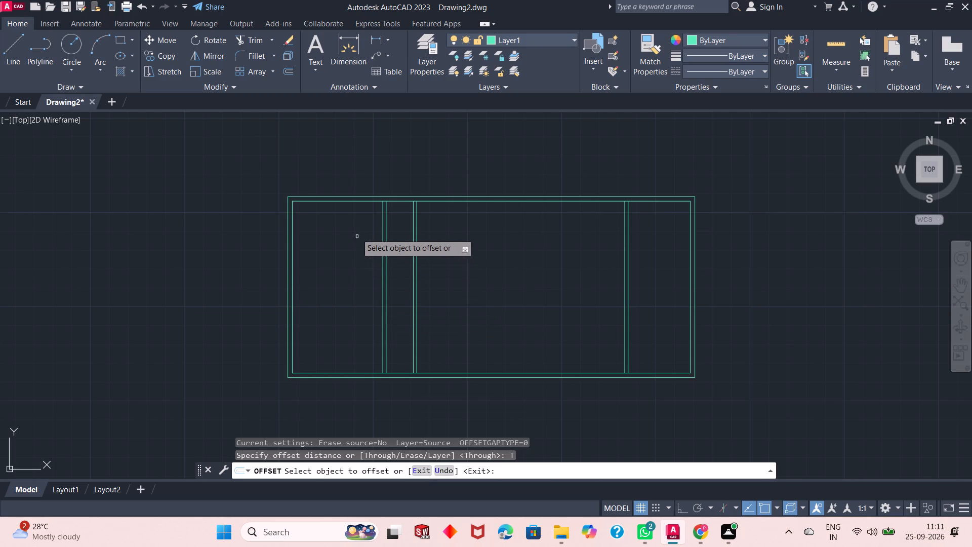
pyautogui.click(358, 203)
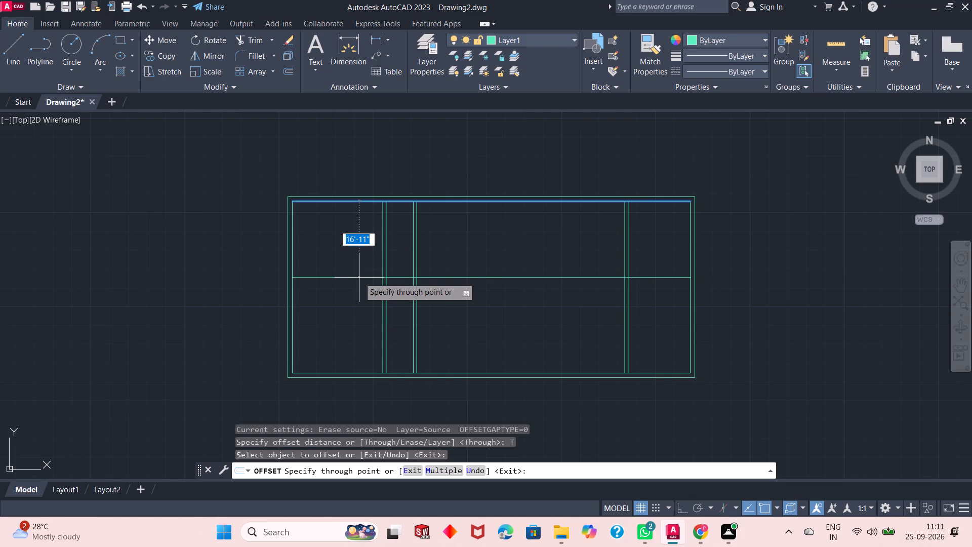
pyautogui.write('15')
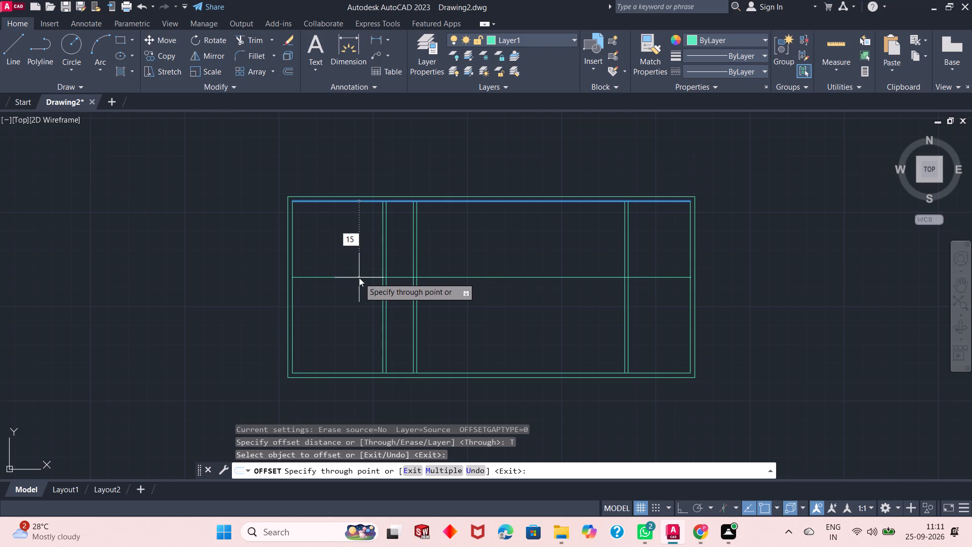
pyautogui.press("'")
pyautogui.press('Return')
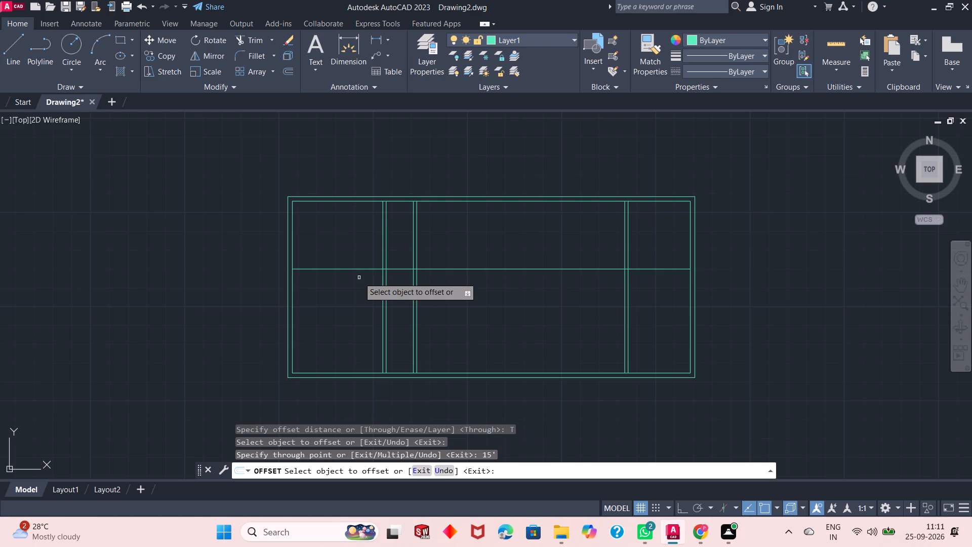
pyautogui.click(359, 268)
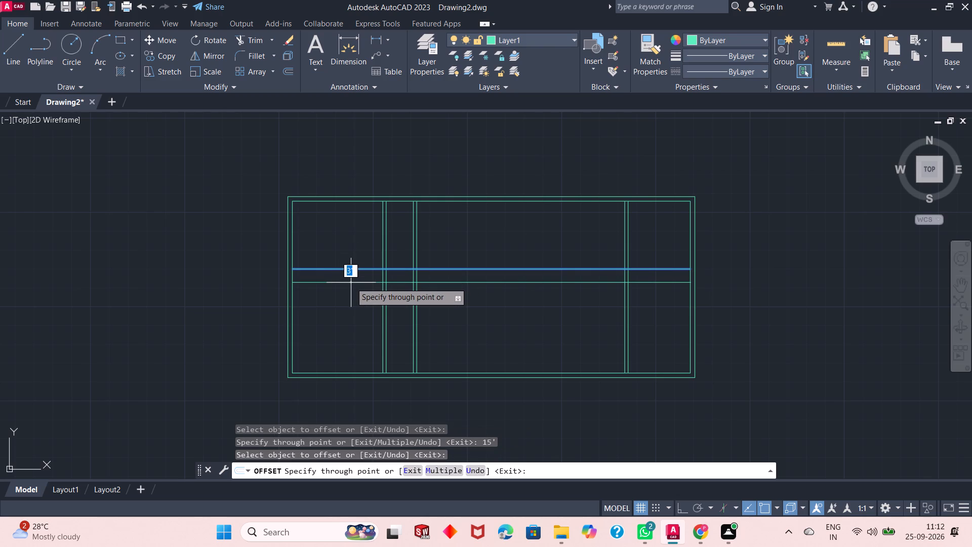
pyautogui.write('9"')
pyautogui.press('Return')
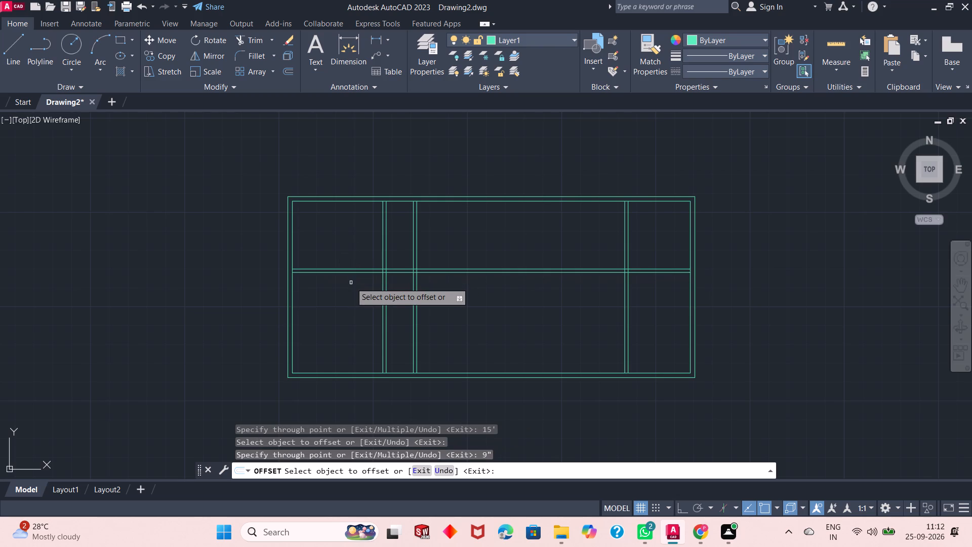
# Offset the inner wall's bottom line 15' up and that copy 9" further up to form a second horizontal partition, ending Offset.
pyautogui.click(362, 375)
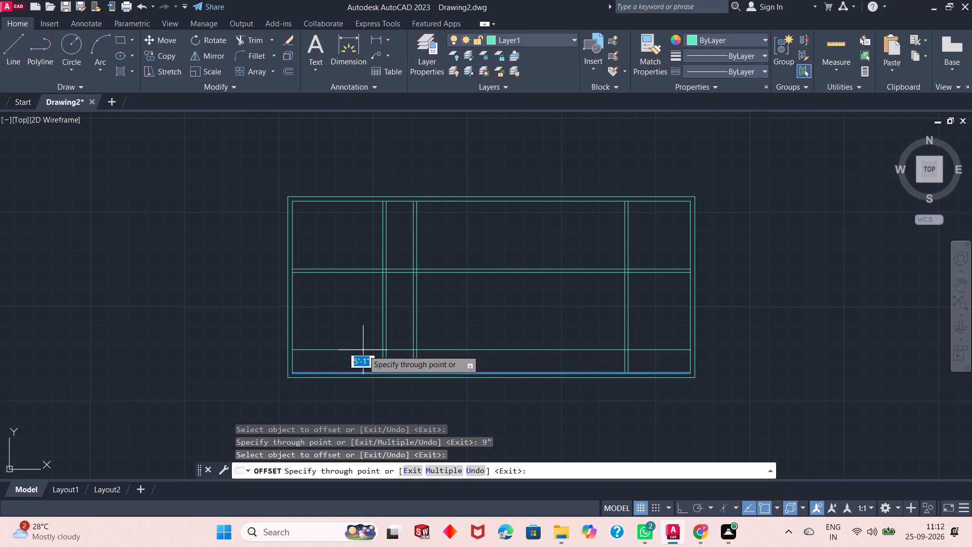
pyautogui.write("15'")
pyautogui.press('Return')
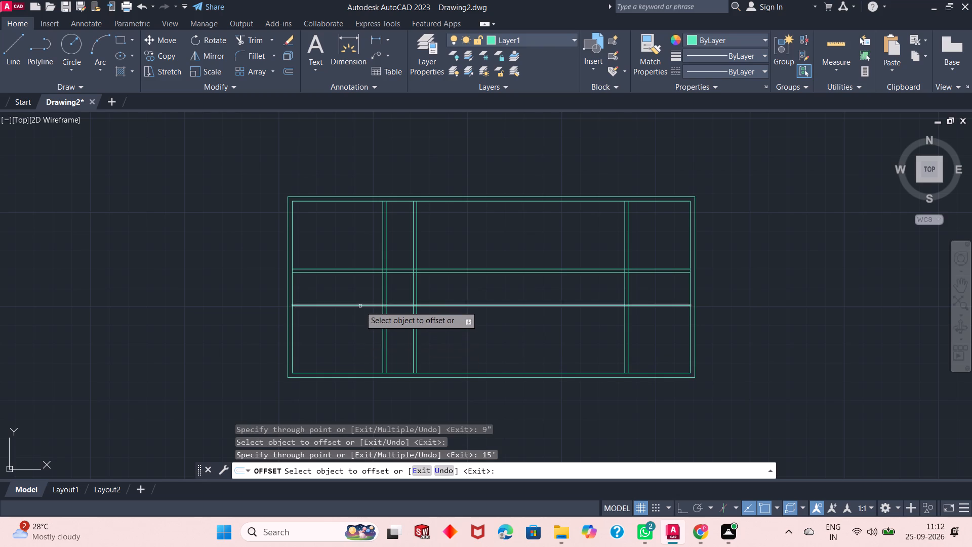
pyautogui.click(360, 306)
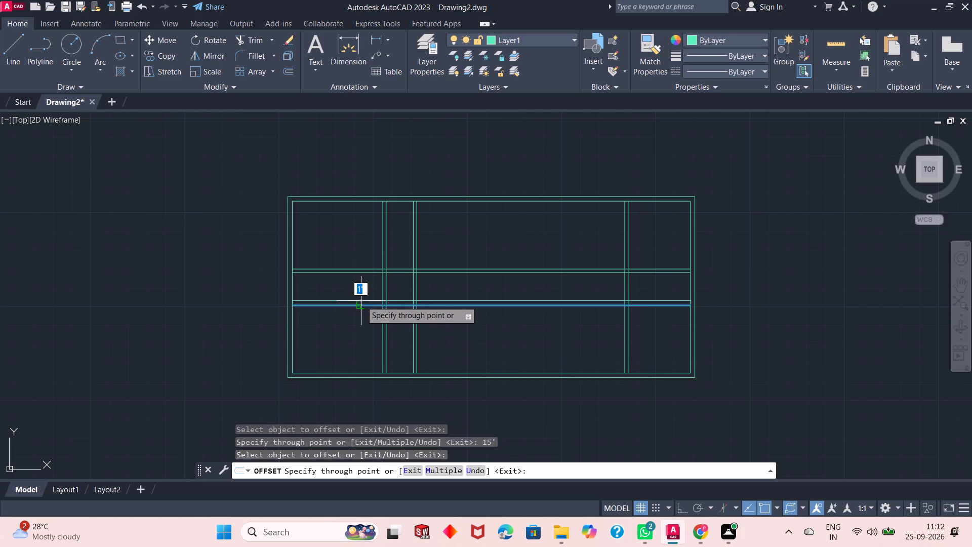
pyautogui.write('9"')
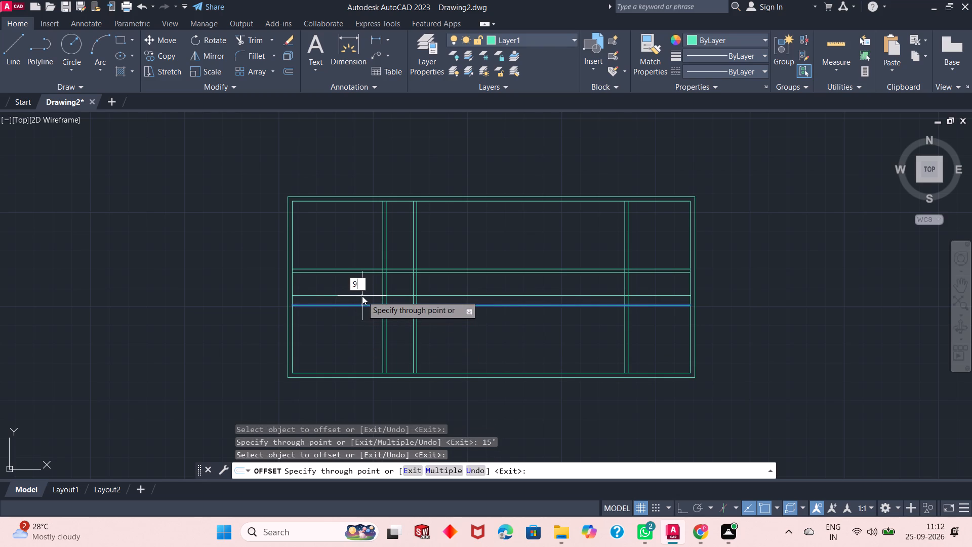
pyautogui.press('Return')
pyautogui.scroll(-1, 451, 288)
pyautogui.scroll(2, 451, 288)
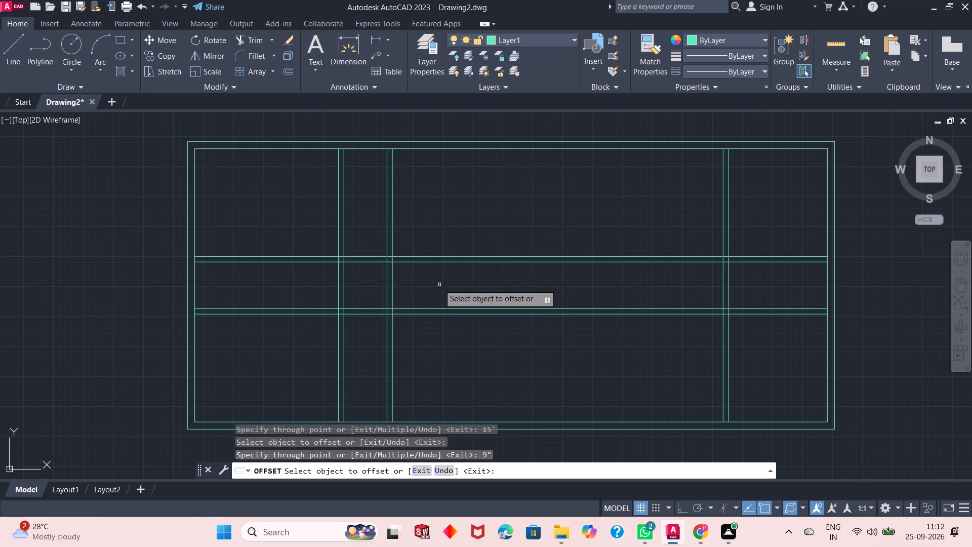
pyautogui.scroll(1, 438, 284)
pyautogui.scroll(-2, 438, 284)
pyautogui.rightClick(706, 213)
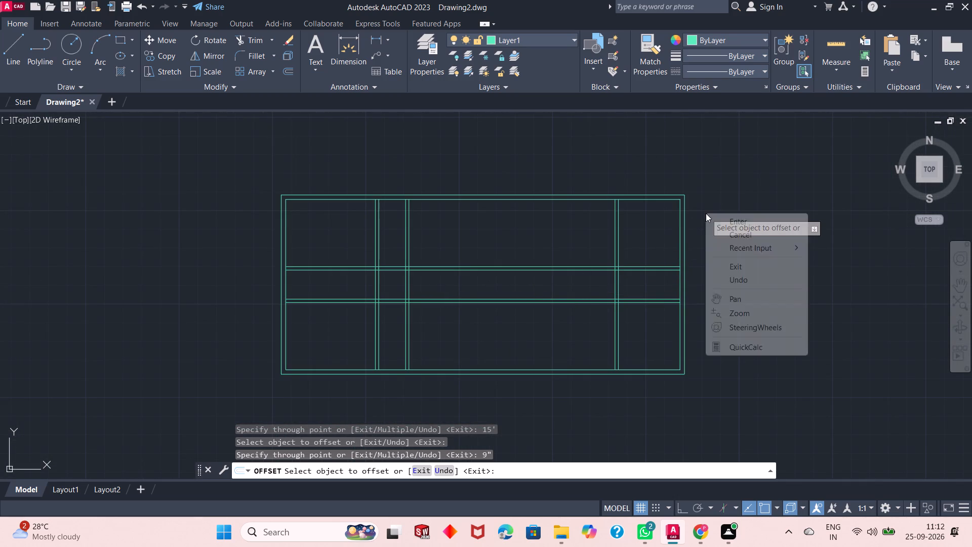
pyautogui.click(726, 222)
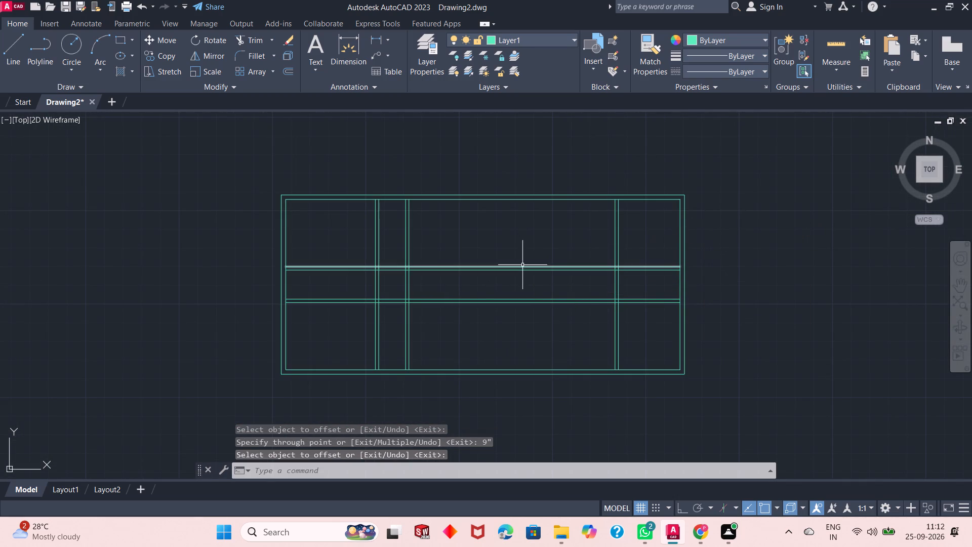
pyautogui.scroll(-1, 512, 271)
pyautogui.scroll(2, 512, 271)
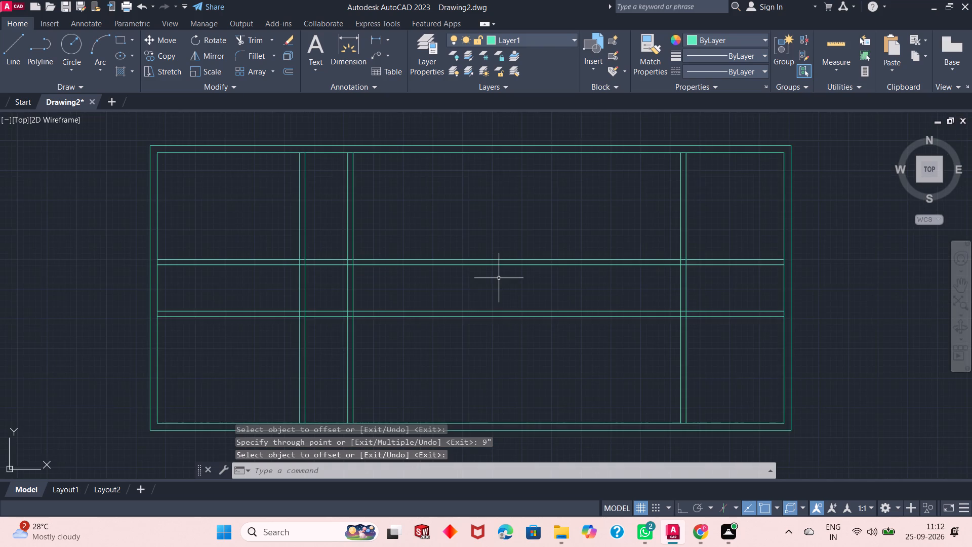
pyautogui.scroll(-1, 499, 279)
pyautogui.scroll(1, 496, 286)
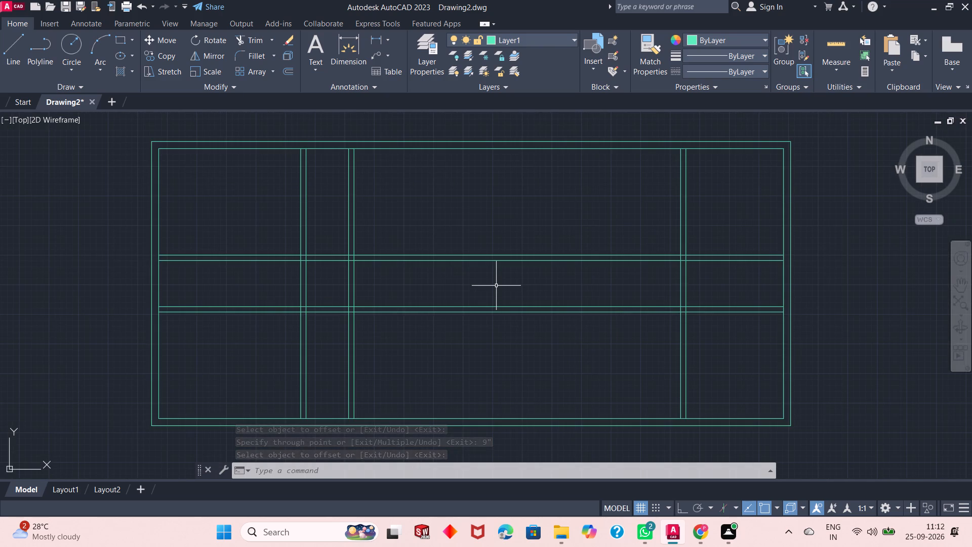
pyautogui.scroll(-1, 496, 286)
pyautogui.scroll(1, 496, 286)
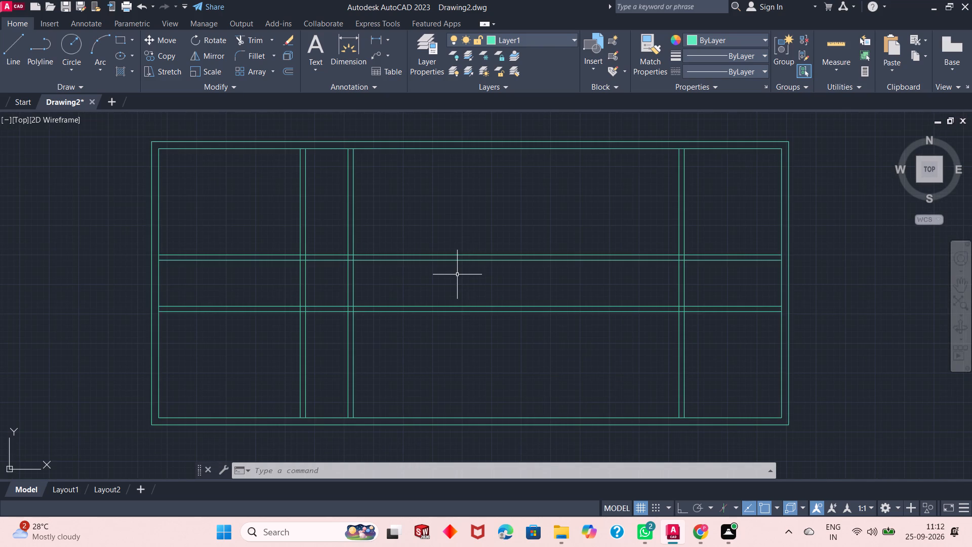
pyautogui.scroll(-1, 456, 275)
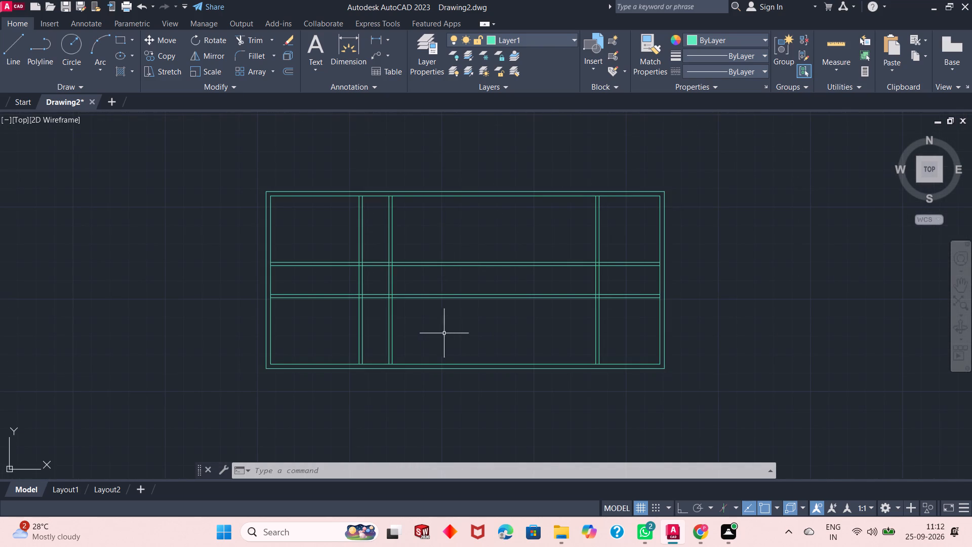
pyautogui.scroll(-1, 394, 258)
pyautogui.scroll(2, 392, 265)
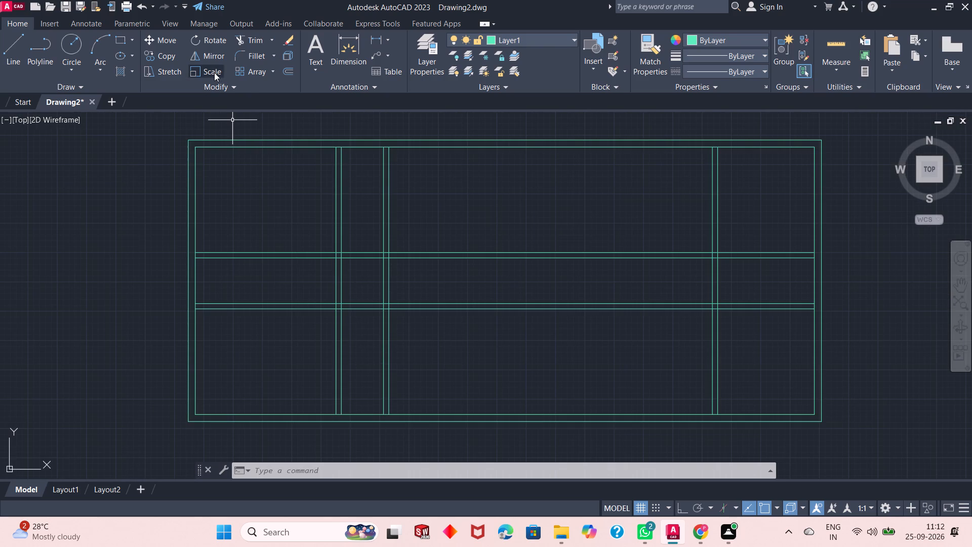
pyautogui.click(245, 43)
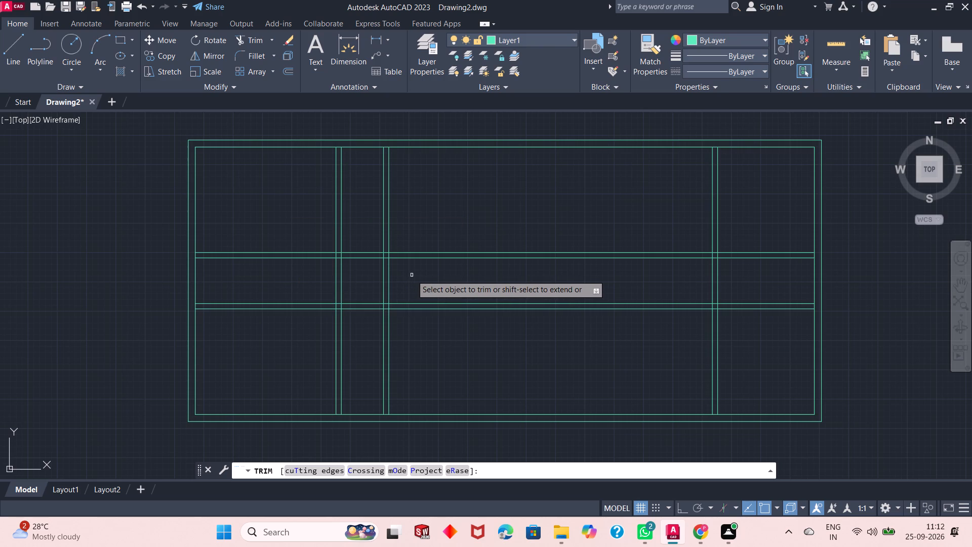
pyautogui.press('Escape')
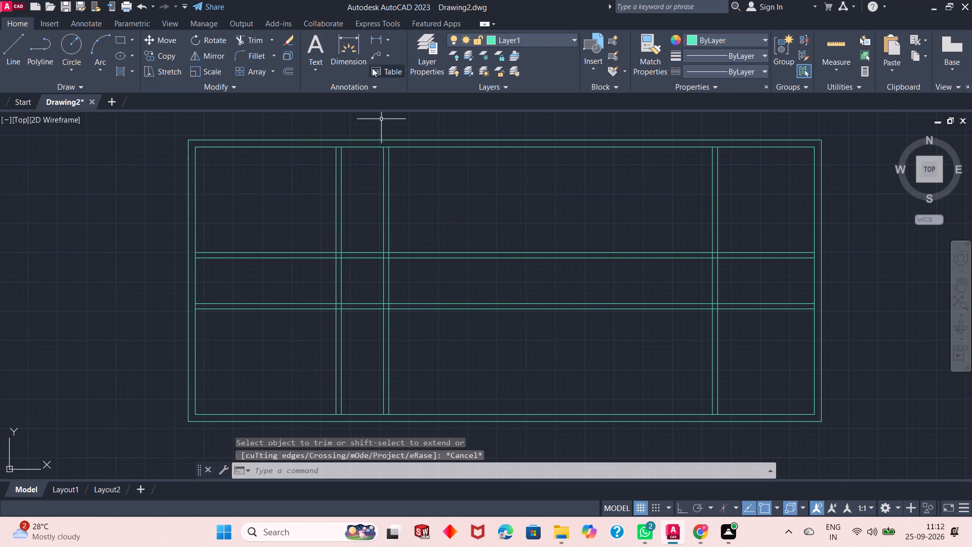
# Using Offset with Through, offset the inner wall's top line 6' down and that copy 9" further down, ending Offset.
pyautogui.click(290, 75)
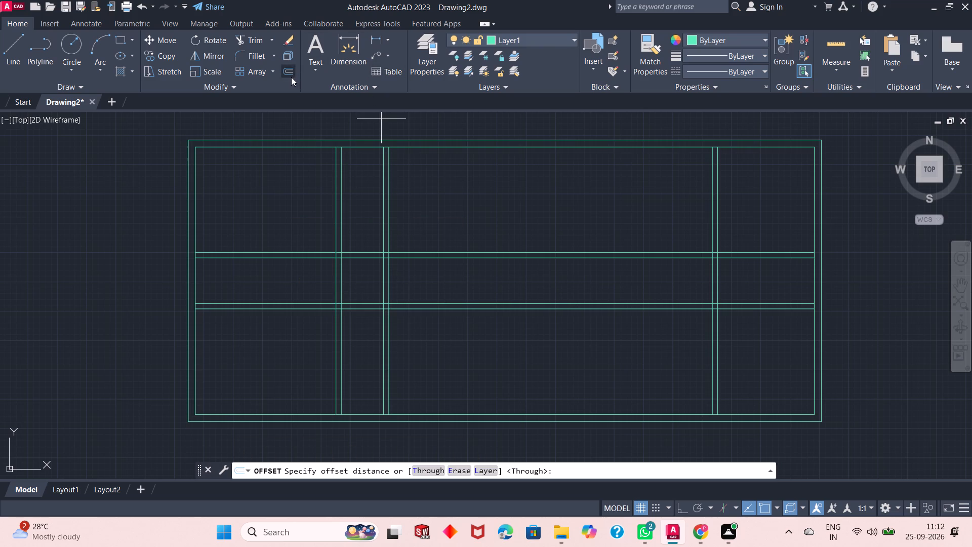
pyautogui.press('Return')
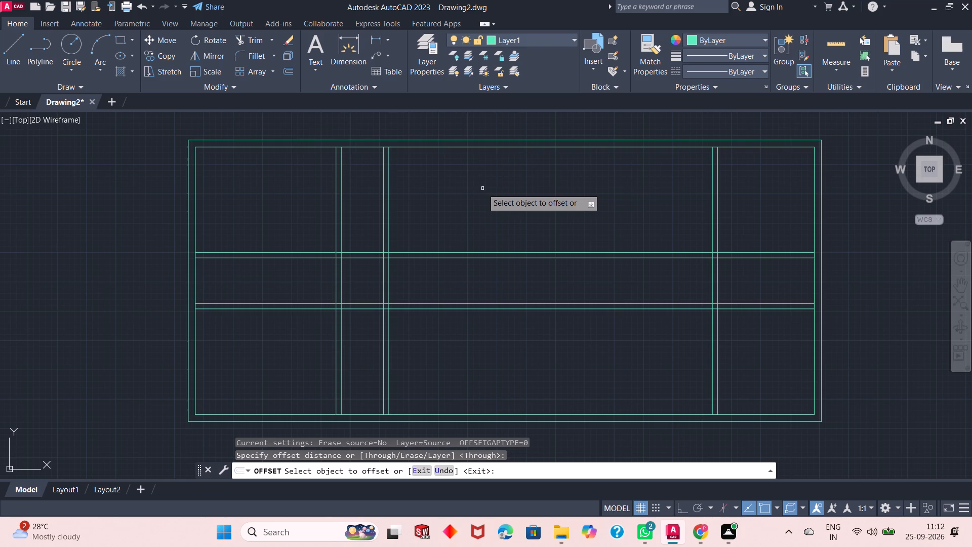
pyautogui.click(414, 148)
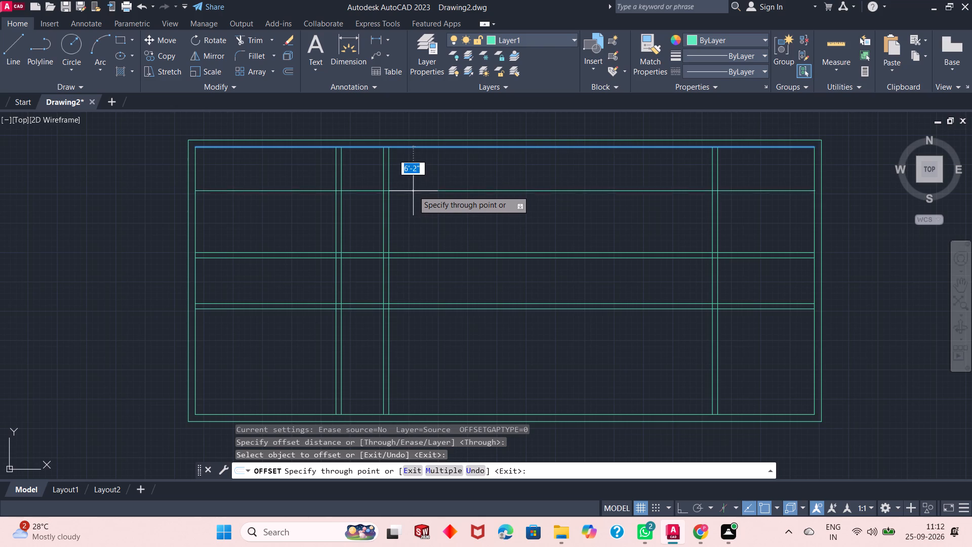
pyautogui.press('6')
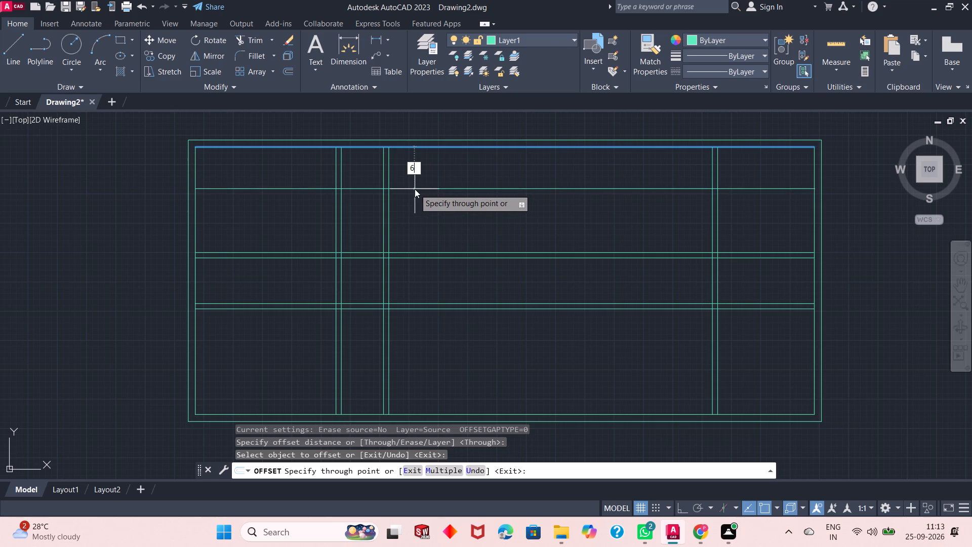
pyautogui.press("'")
pyautogui.press('Return')
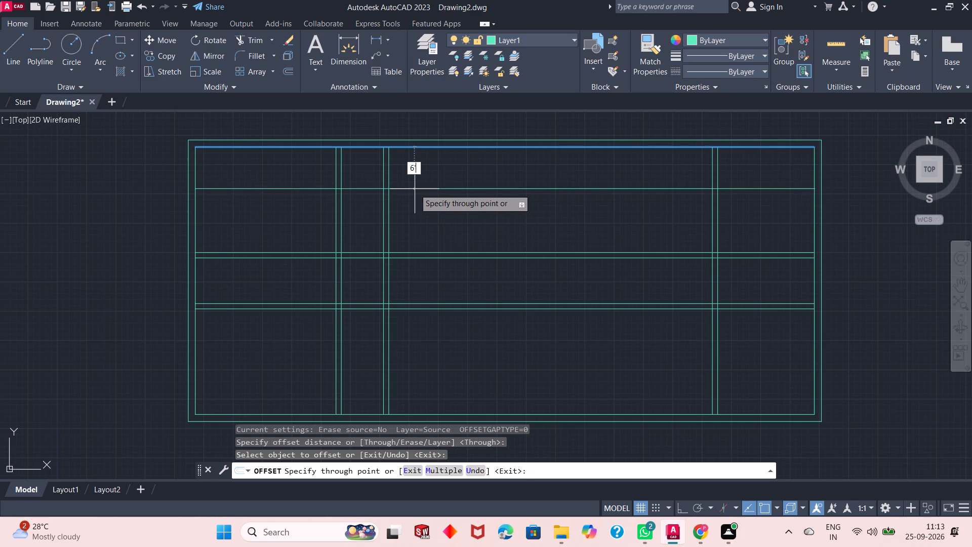
pyautogui.click(415, 189)
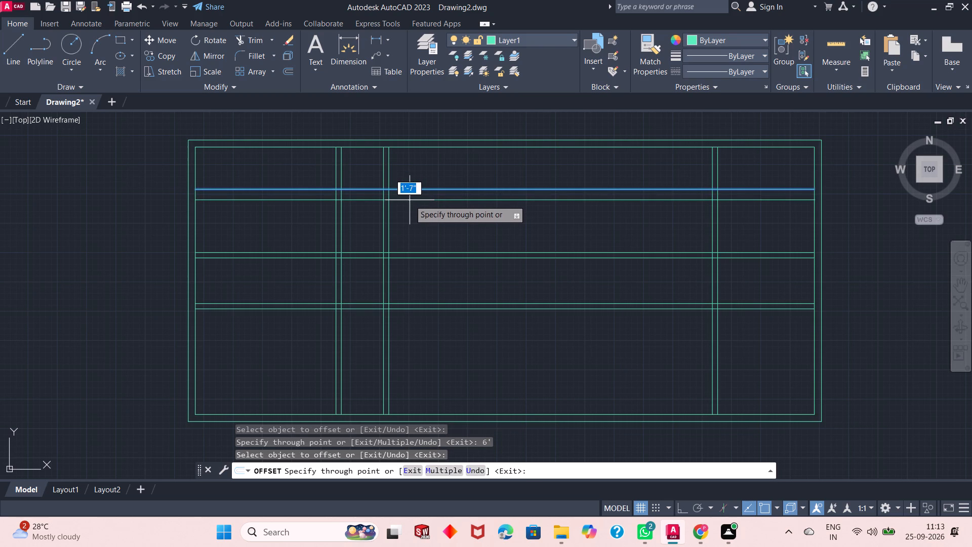
pyautogui.write('9"')
pyautogui.press('Return')
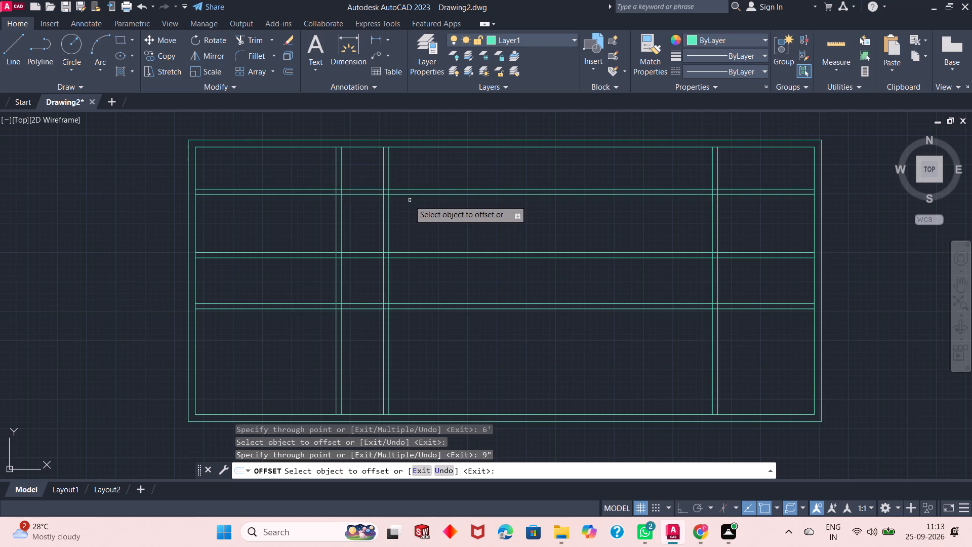
pyautogui.rightClick(119, 211)
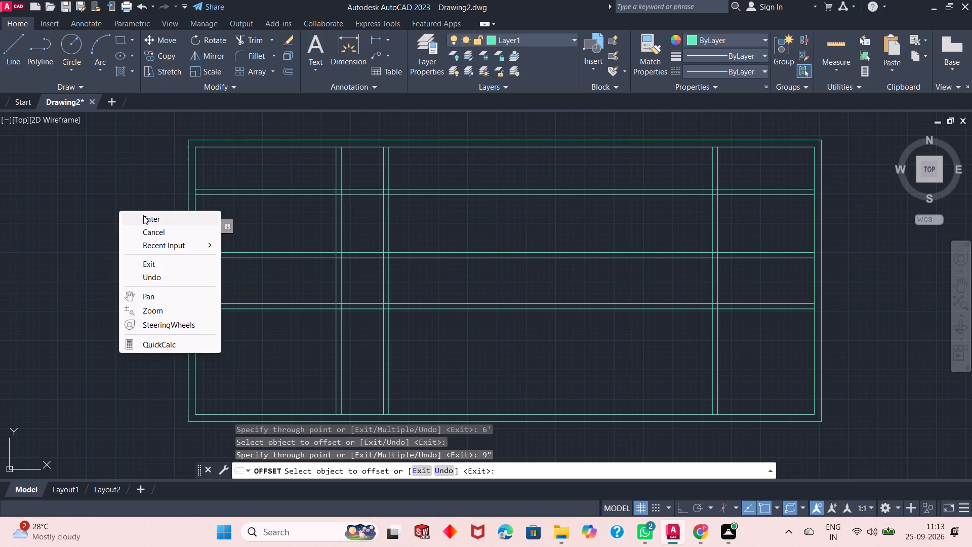
pyautogui.click(156, 221)
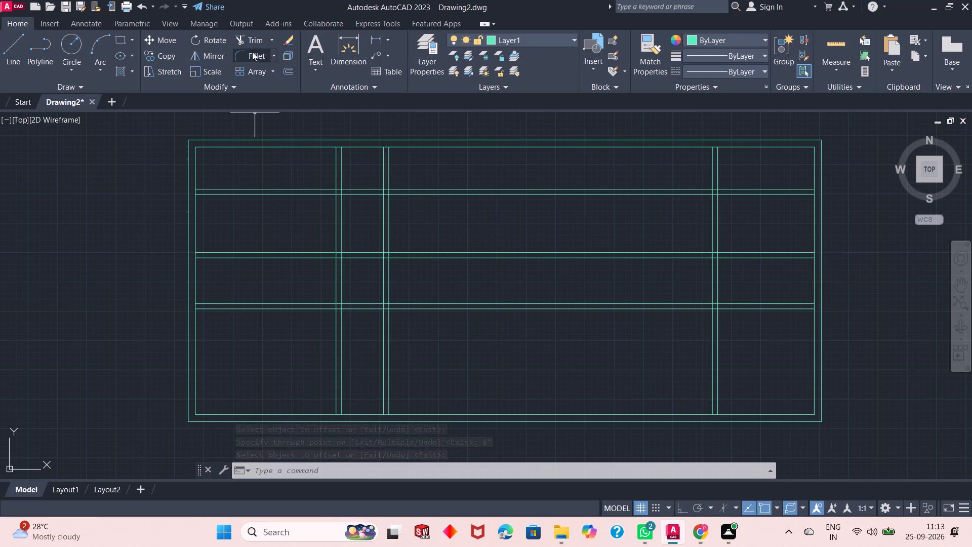
# Trim the new horizontal pair west of the first vertical partition, between the second and third, and east of the third.
pyautogui.click(246, 40)
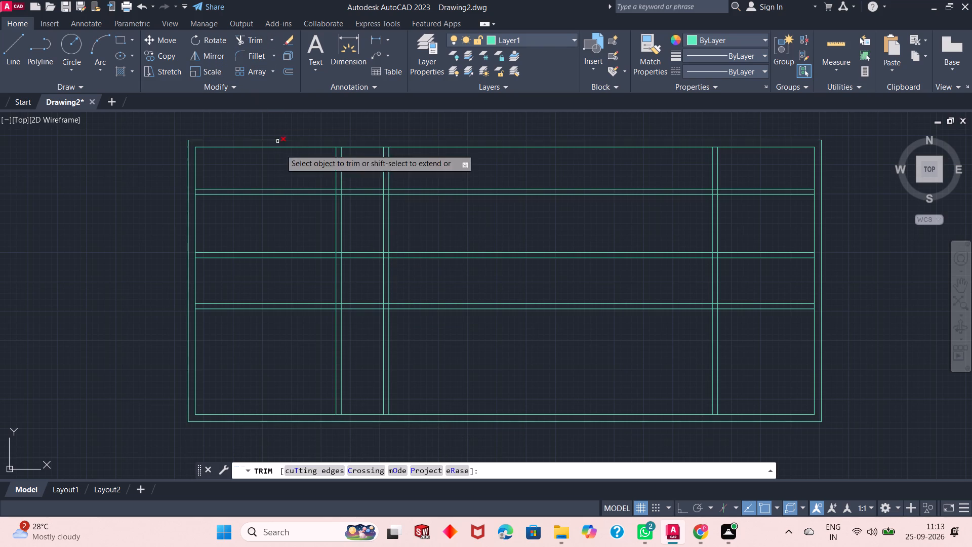
pyautogui.click(294, 186)
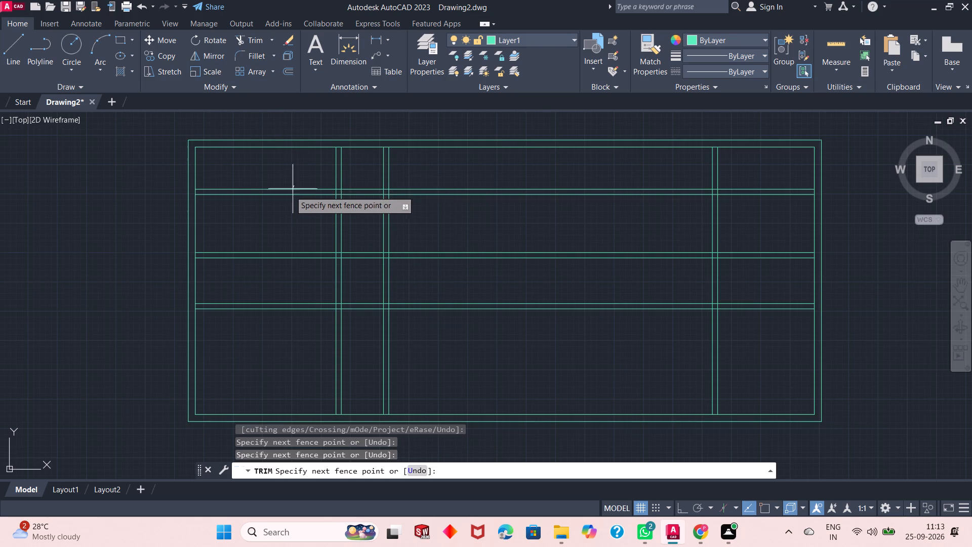
pyautogui.click(285, 198)
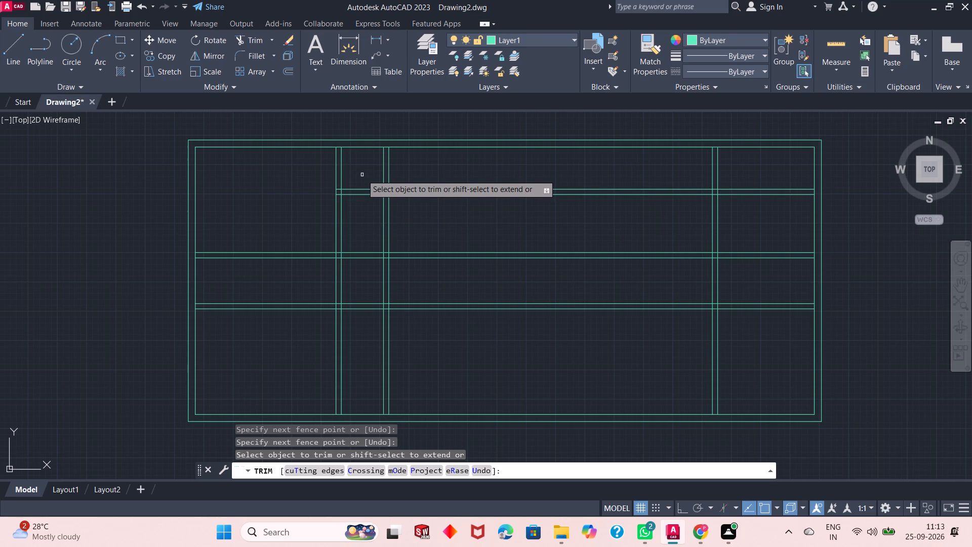
pyautogui.click(488, 178)
pyautogui.click(462, 204)
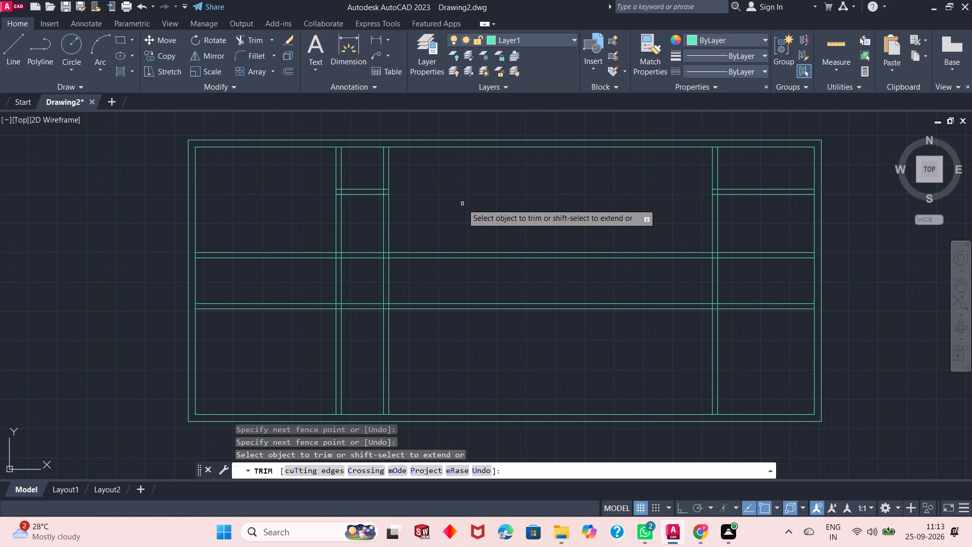
pyautogui.click(757, 176)
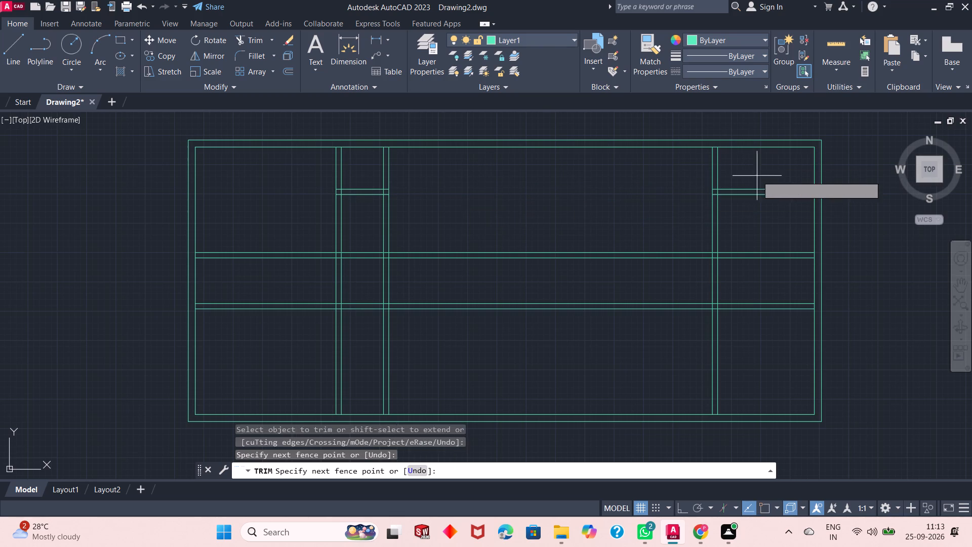
pyautogui.click(753, 216)
pyautogui.scroll(-1, 727, 196)
pyautogui.scroll(2, 727, 196)
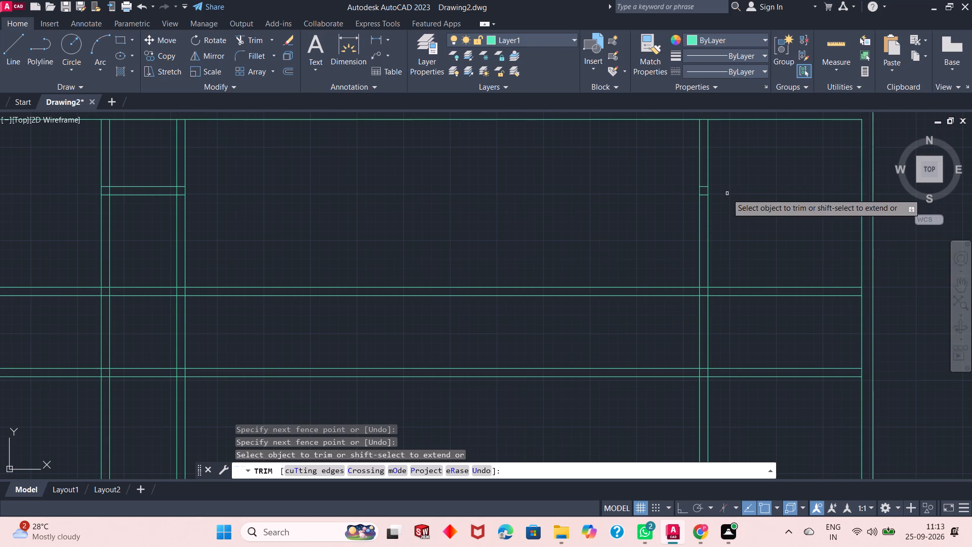
pyautogui.press('Escape')
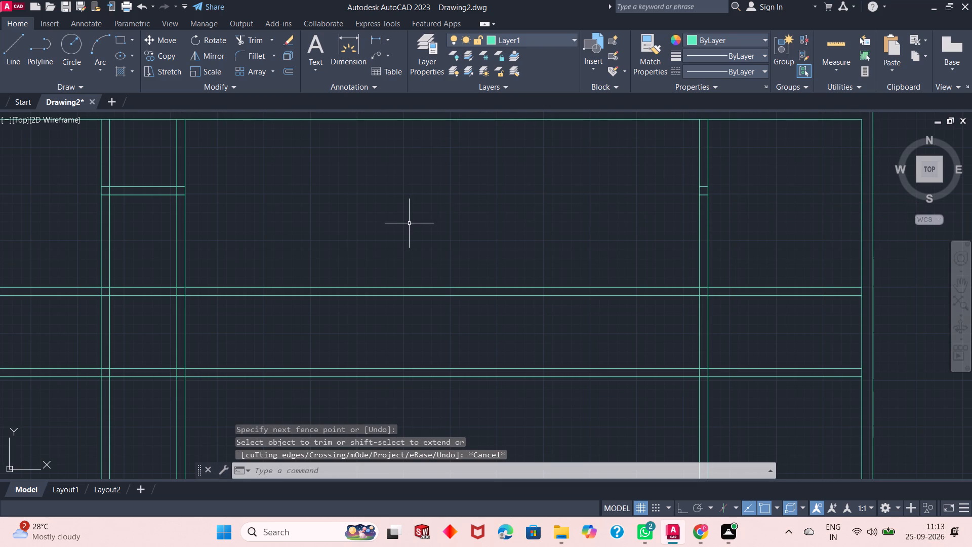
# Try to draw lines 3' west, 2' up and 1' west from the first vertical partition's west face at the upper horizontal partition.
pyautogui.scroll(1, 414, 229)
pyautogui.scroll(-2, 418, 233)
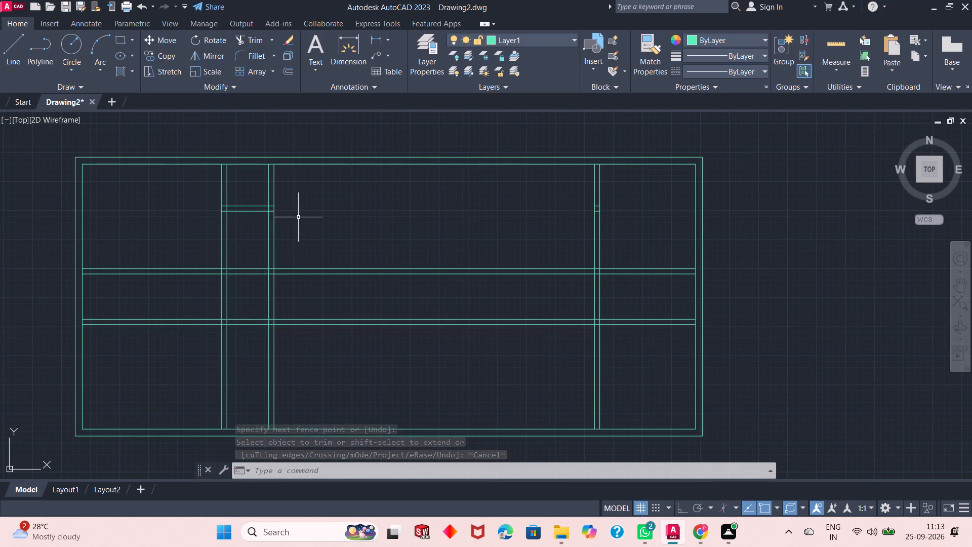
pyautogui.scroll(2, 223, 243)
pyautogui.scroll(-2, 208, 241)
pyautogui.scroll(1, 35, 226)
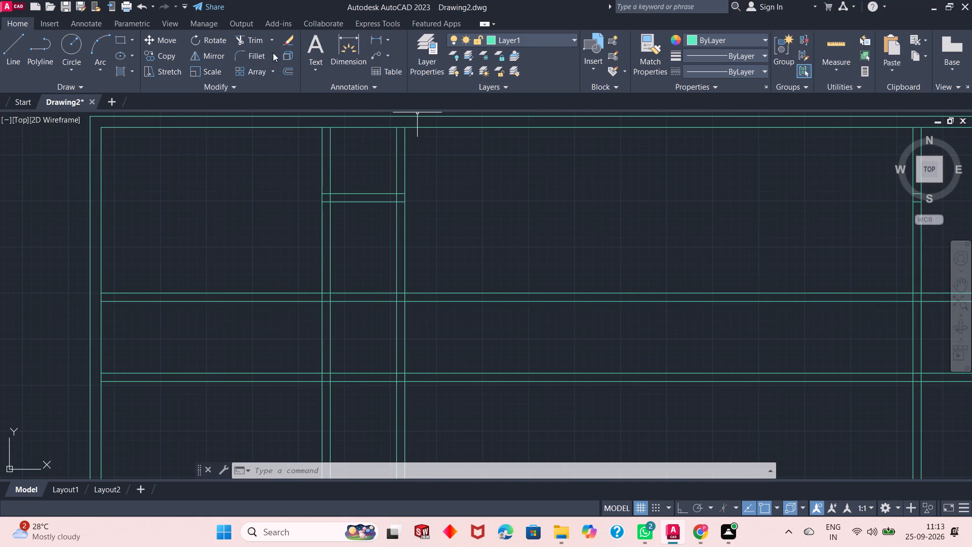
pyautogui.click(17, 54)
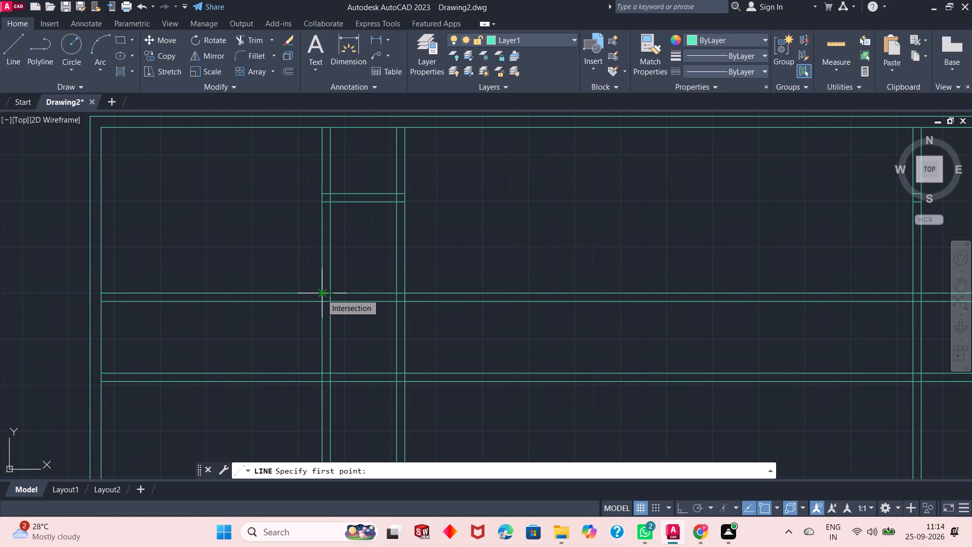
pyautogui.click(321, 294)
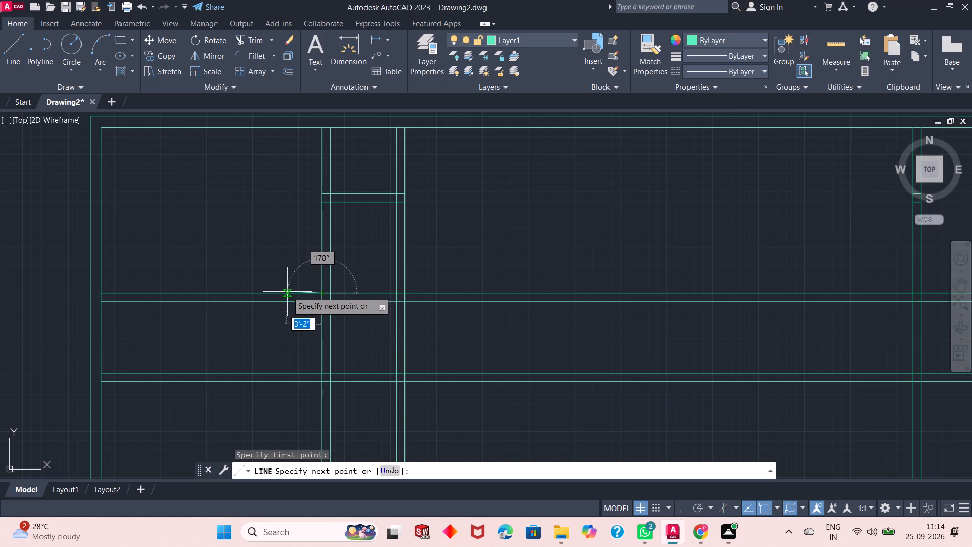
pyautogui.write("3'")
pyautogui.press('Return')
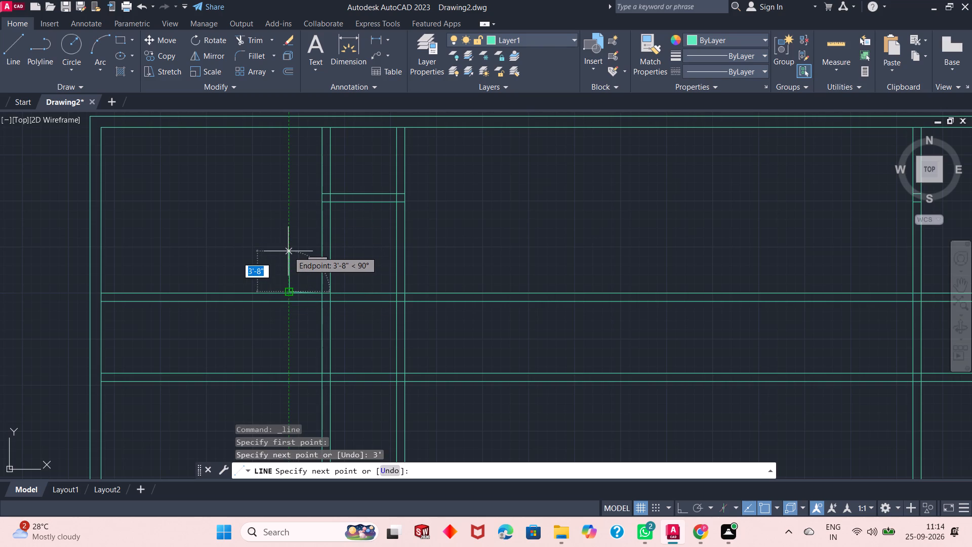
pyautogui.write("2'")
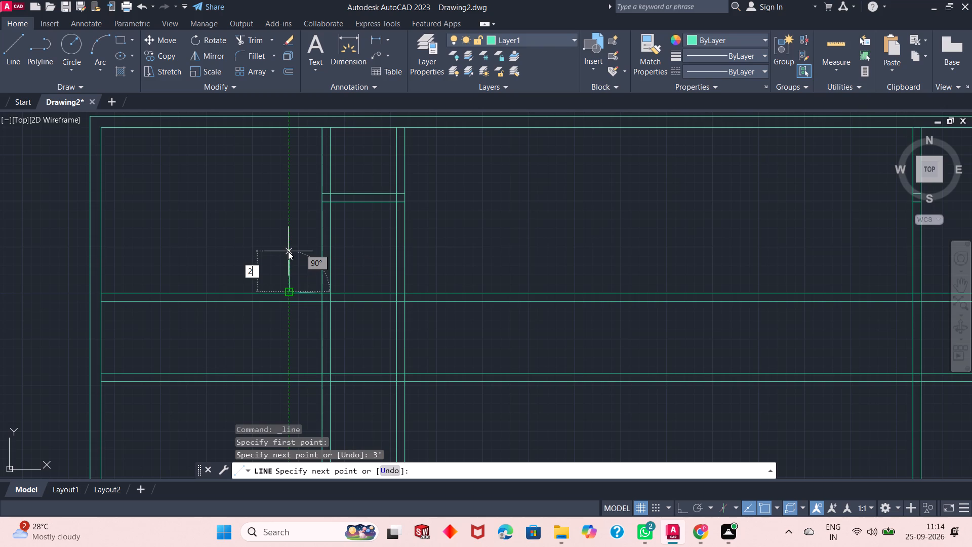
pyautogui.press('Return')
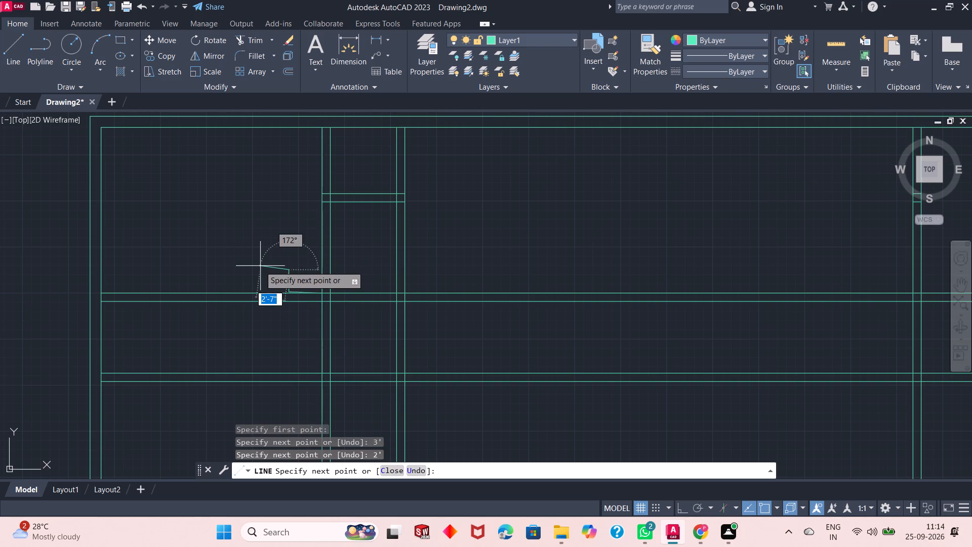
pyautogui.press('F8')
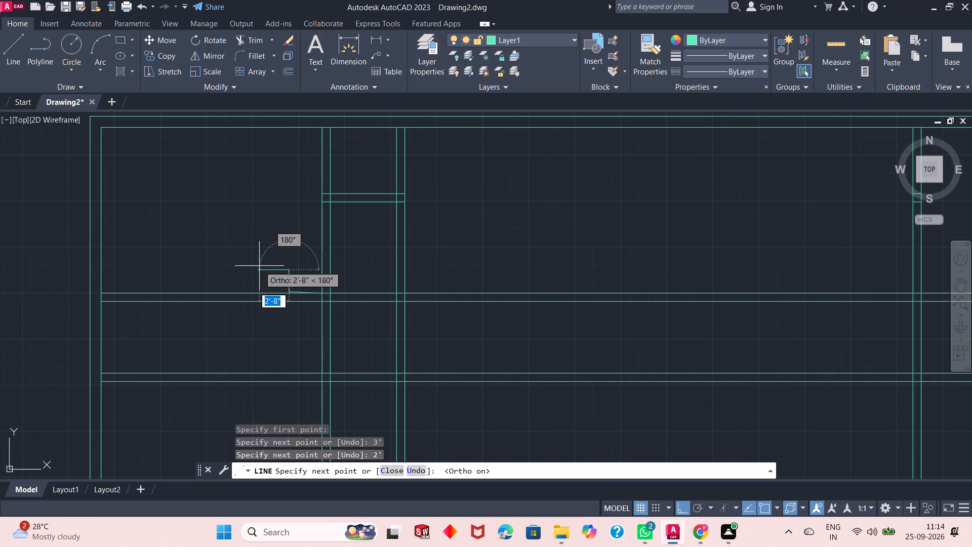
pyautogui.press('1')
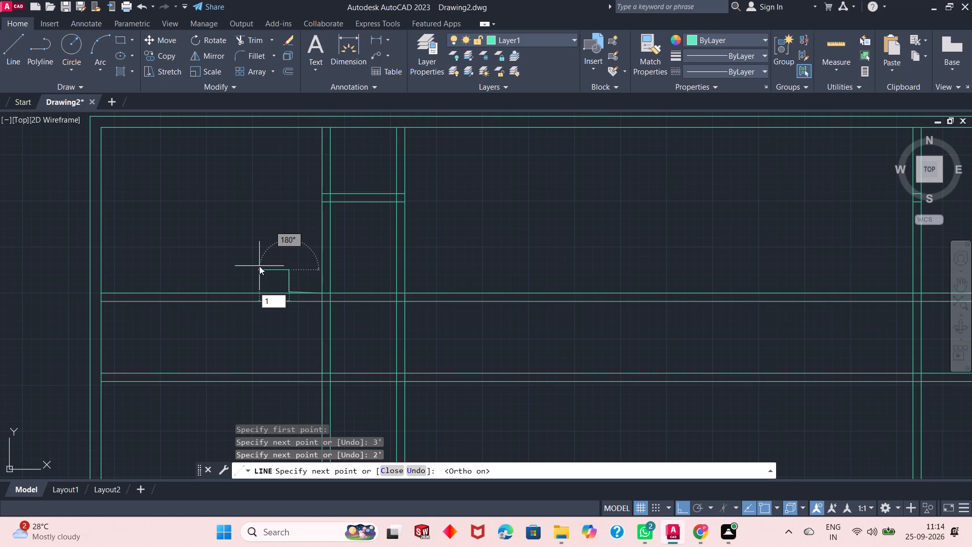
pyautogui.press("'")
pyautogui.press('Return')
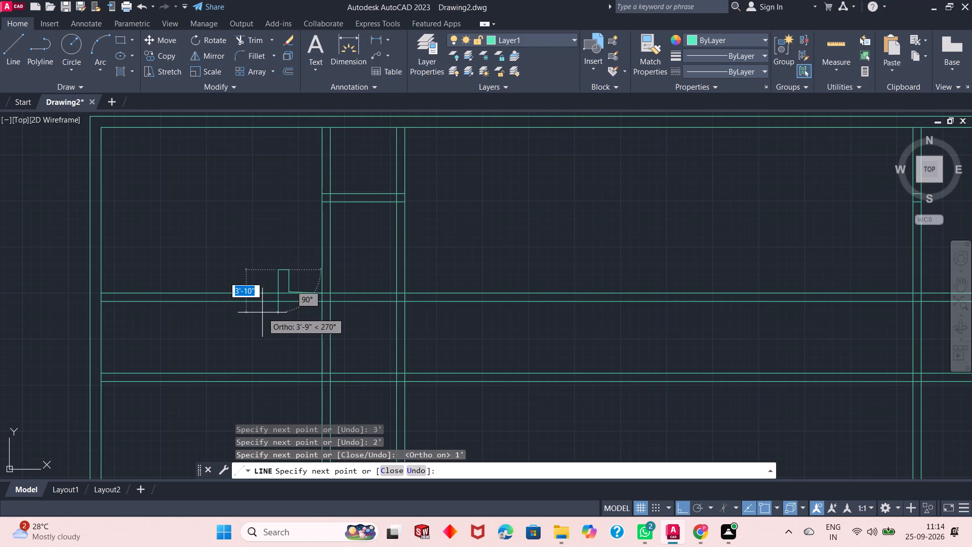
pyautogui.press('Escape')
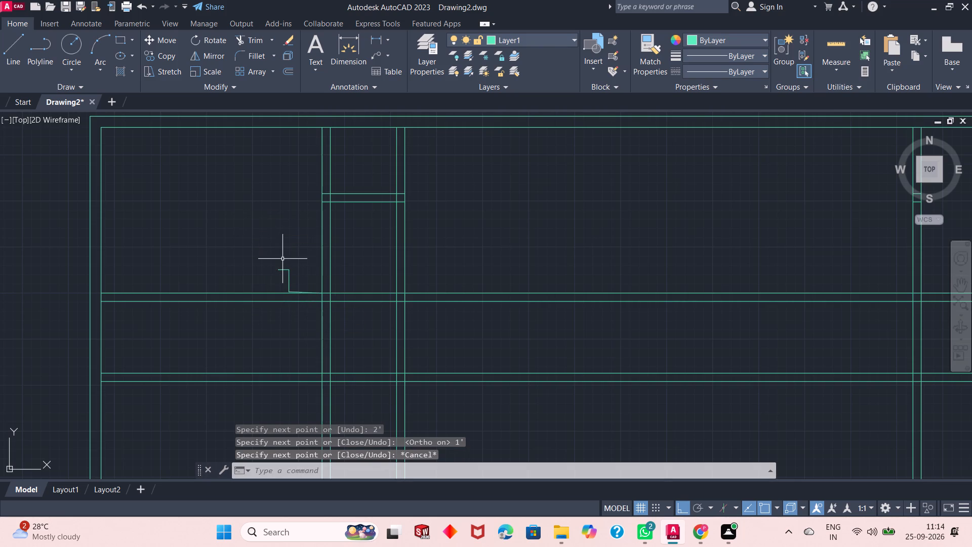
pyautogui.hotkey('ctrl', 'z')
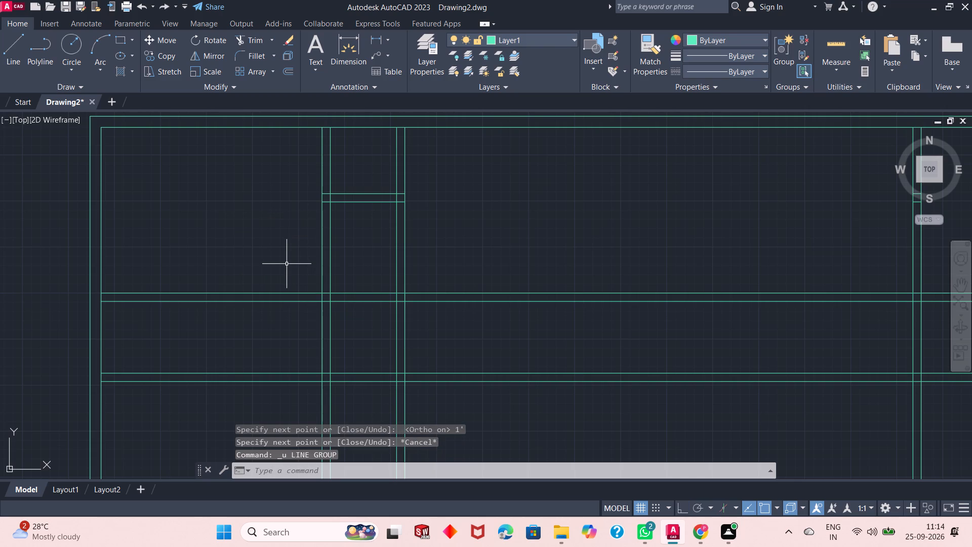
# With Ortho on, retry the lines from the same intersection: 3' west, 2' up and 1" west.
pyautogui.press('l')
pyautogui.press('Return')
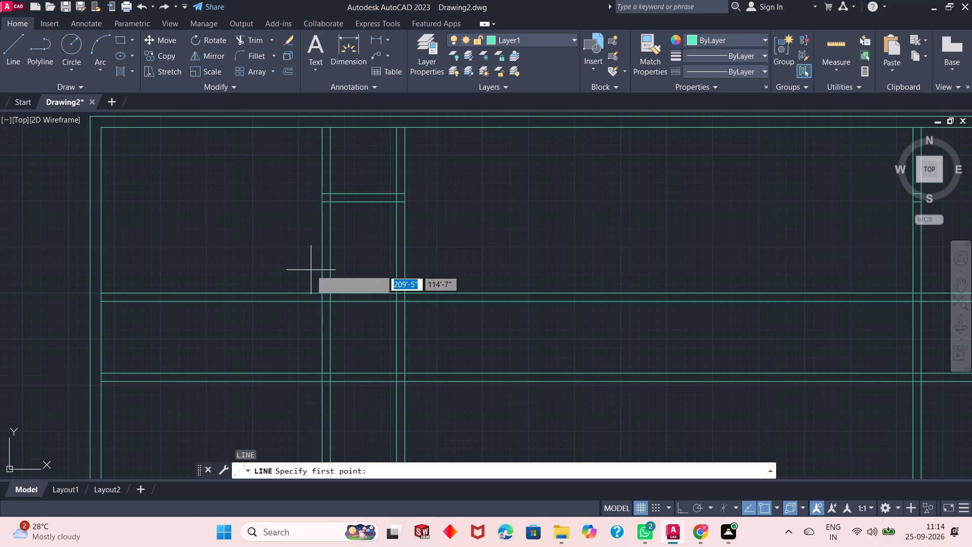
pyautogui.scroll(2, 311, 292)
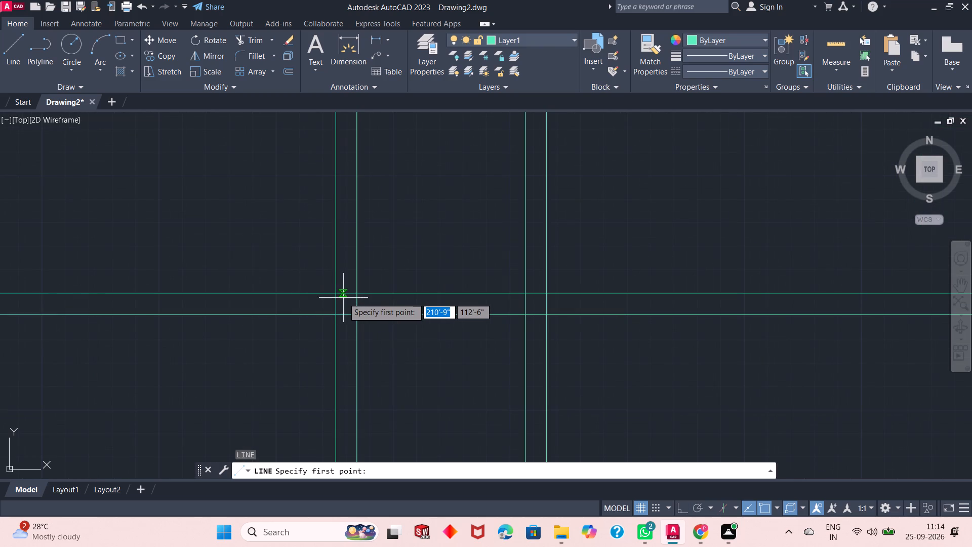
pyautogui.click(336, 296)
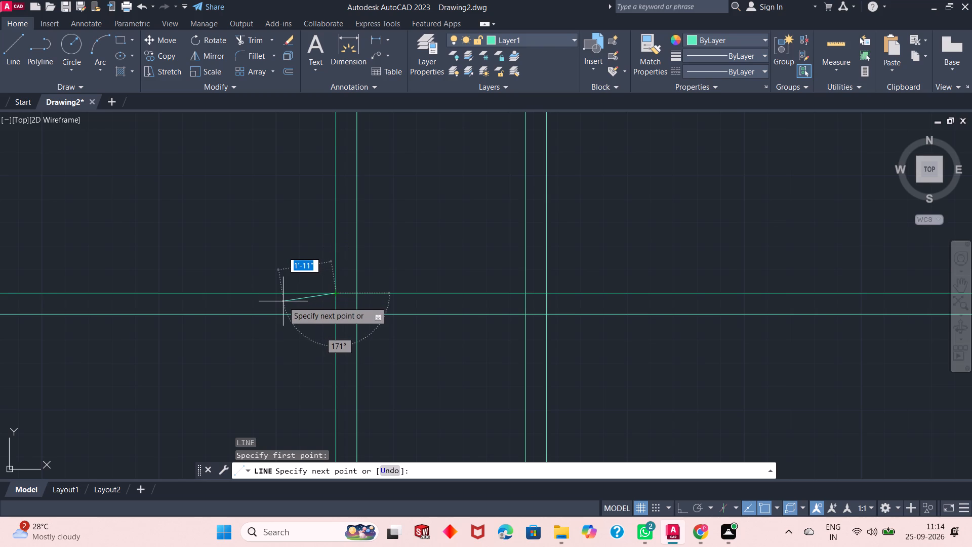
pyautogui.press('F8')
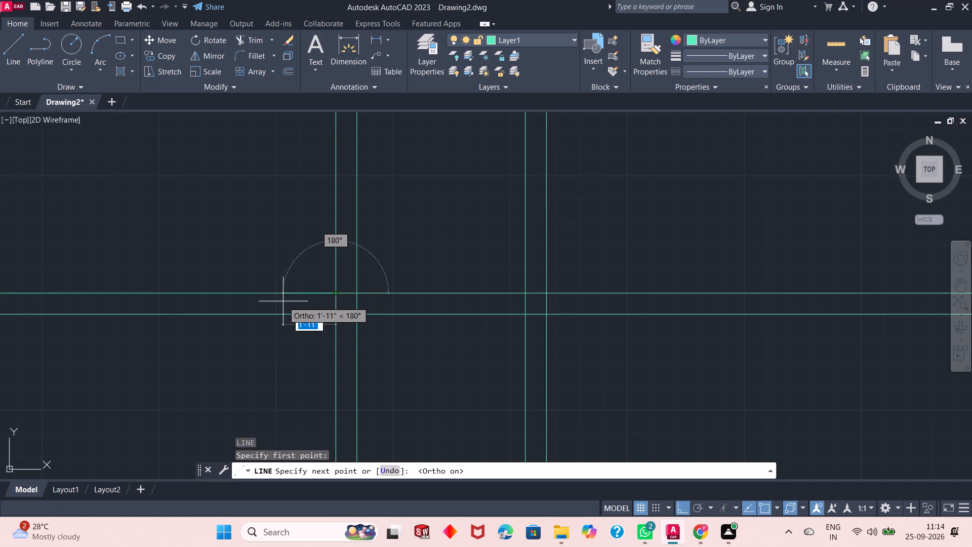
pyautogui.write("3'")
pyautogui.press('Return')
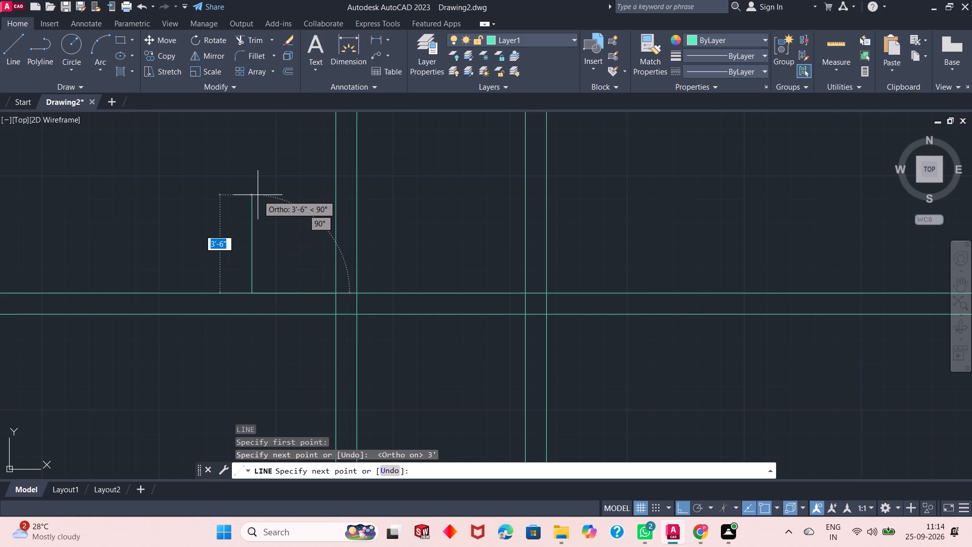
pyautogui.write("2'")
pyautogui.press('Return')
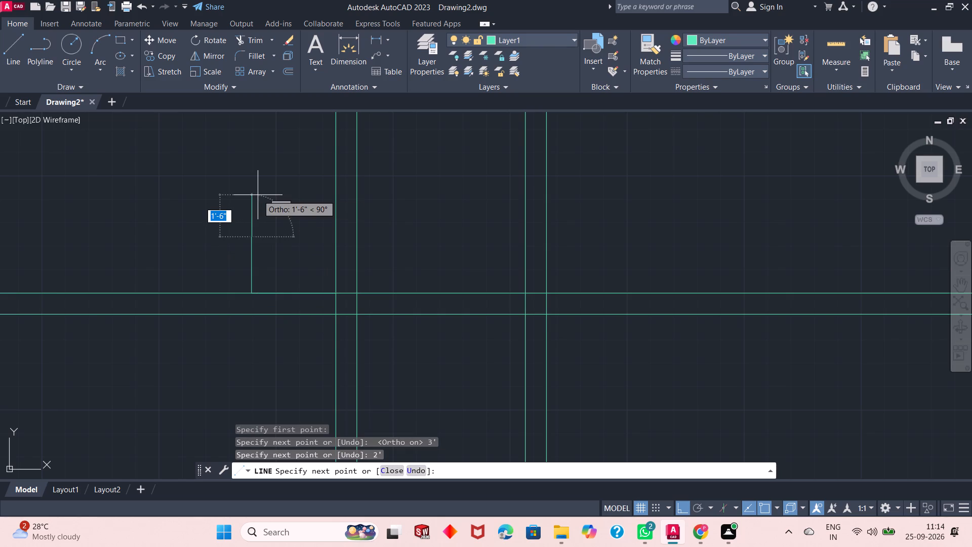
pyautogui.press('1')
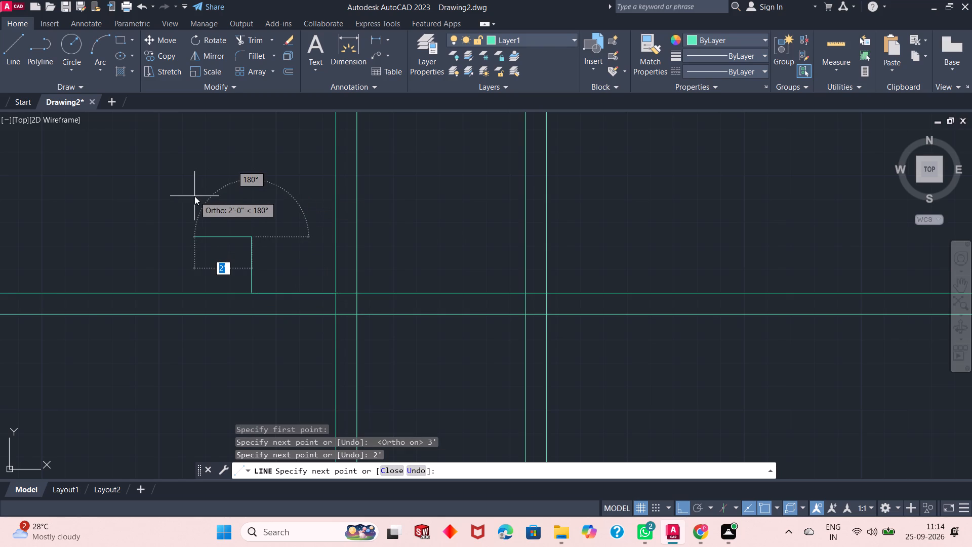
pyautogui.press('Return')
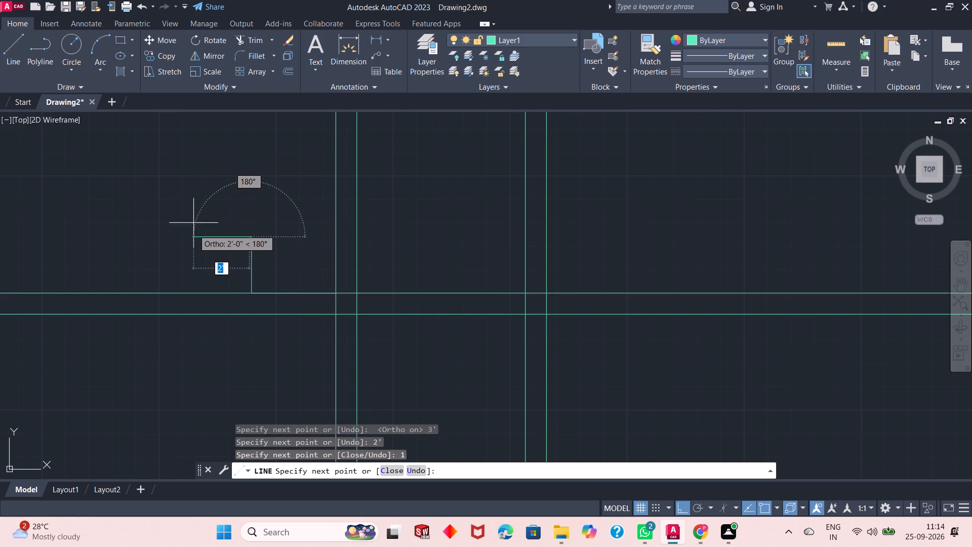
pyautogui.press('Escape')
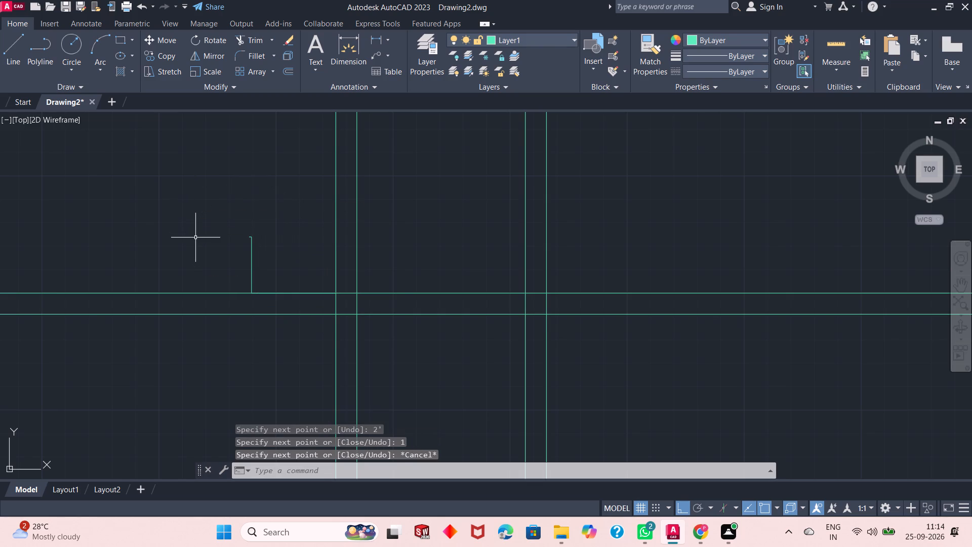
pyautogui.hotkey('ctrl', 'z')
# With Ortho on, draw connected lines from the same intersection: 3' west, 2' up, 1' west and 2' down.
pyautogui.press('l')
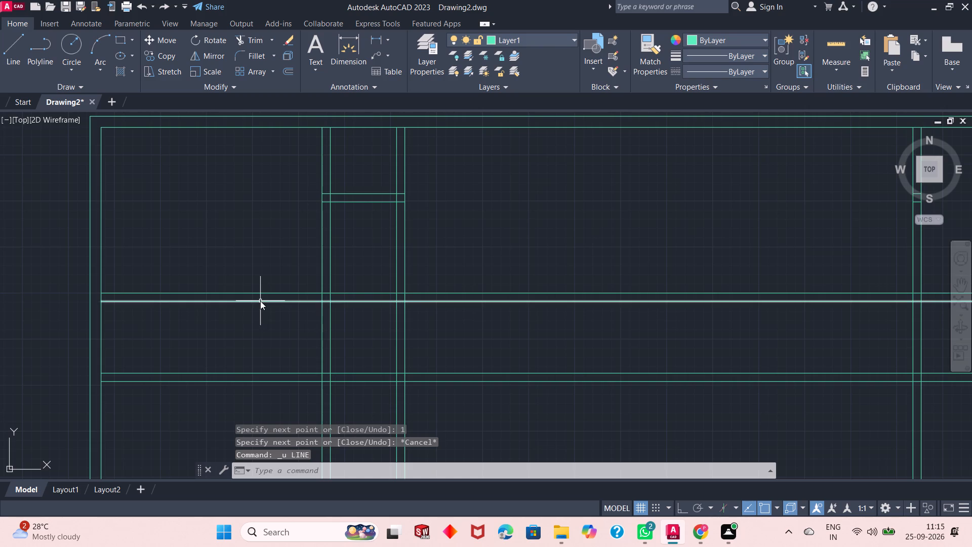
pyautogui.press('Return')
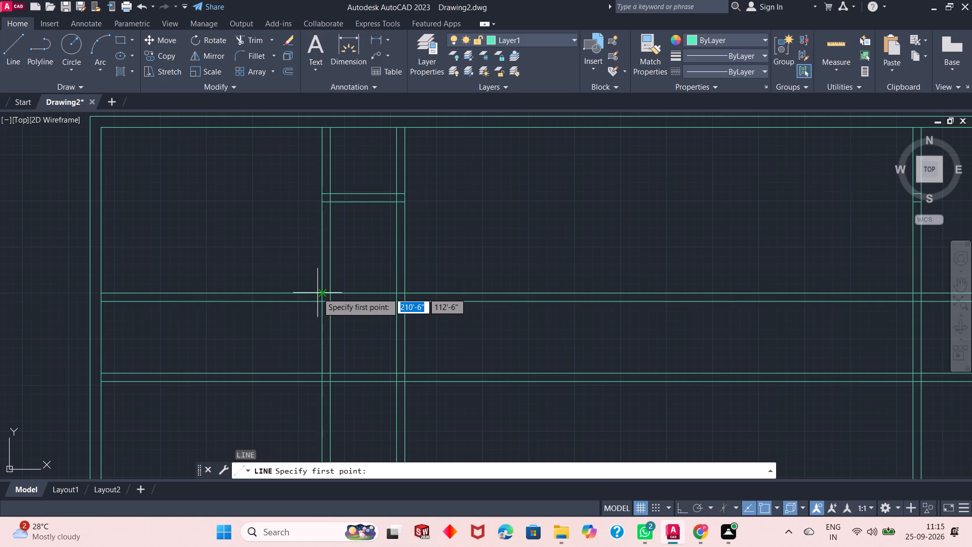
pyautogui.click(322, 293)
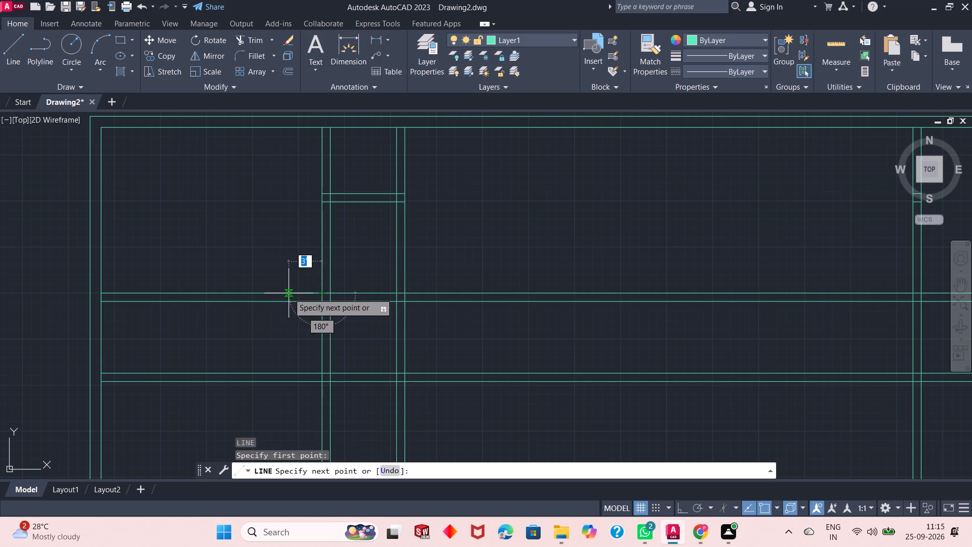
pyautogui.press('F8')
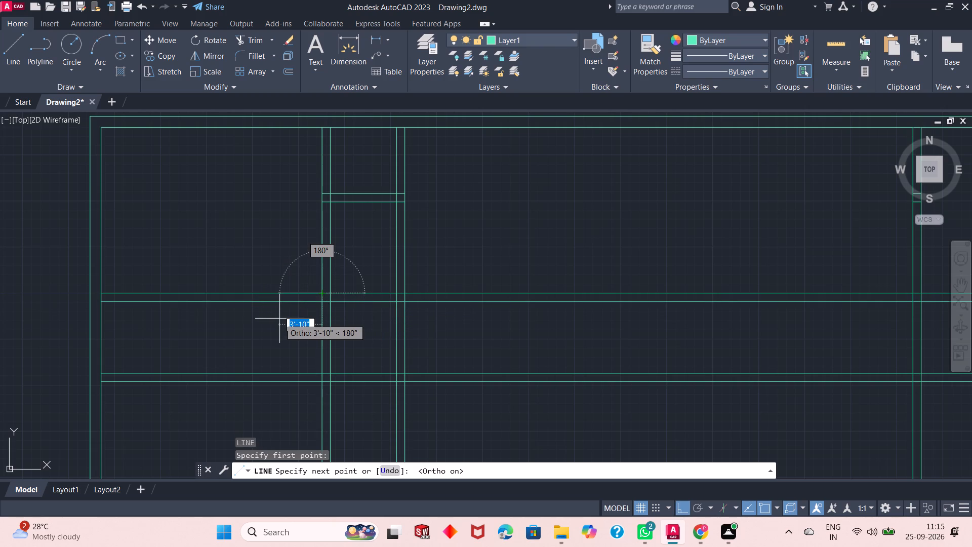
pyautogui.write("3'")
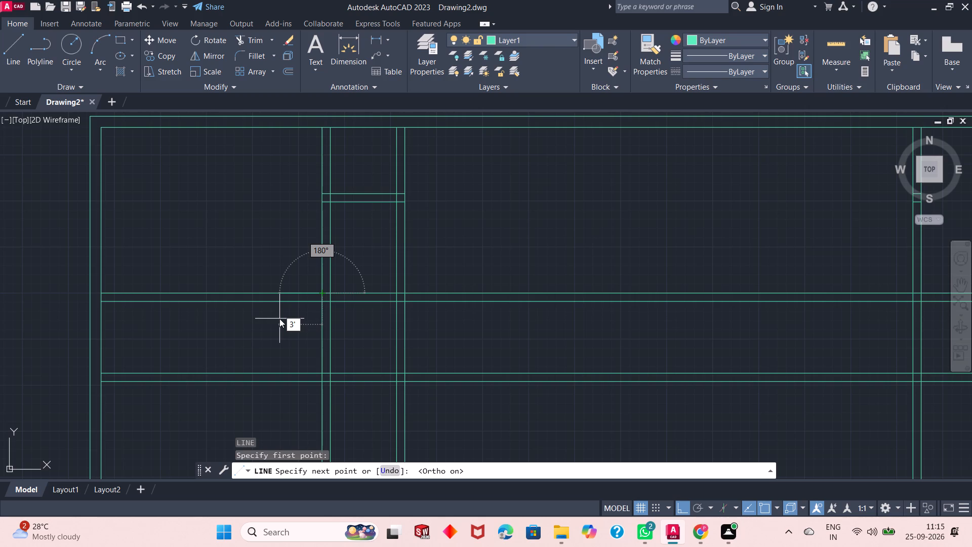
pyautogui.press('Return')
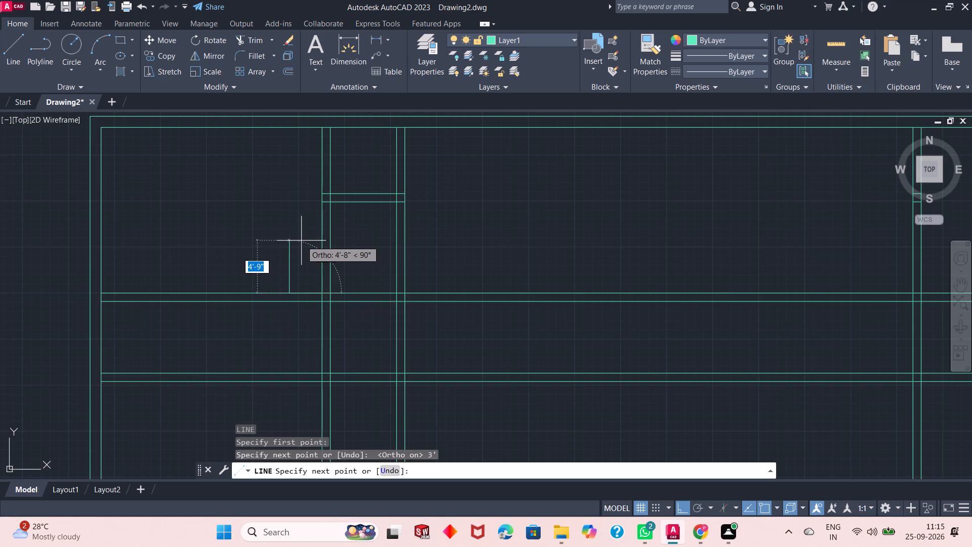
pyautogui.write("2'")
pyautogui.press('Return')
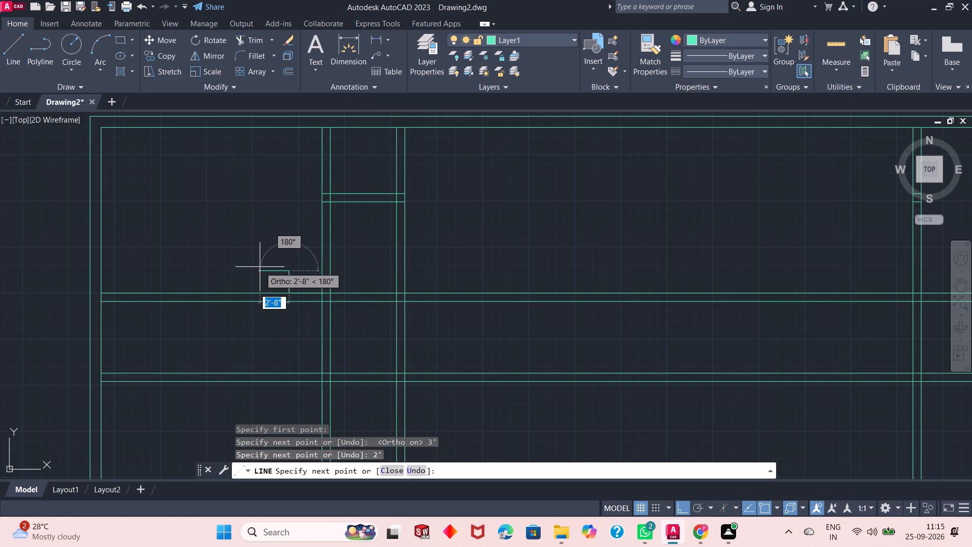
pyautogui.write("1'")
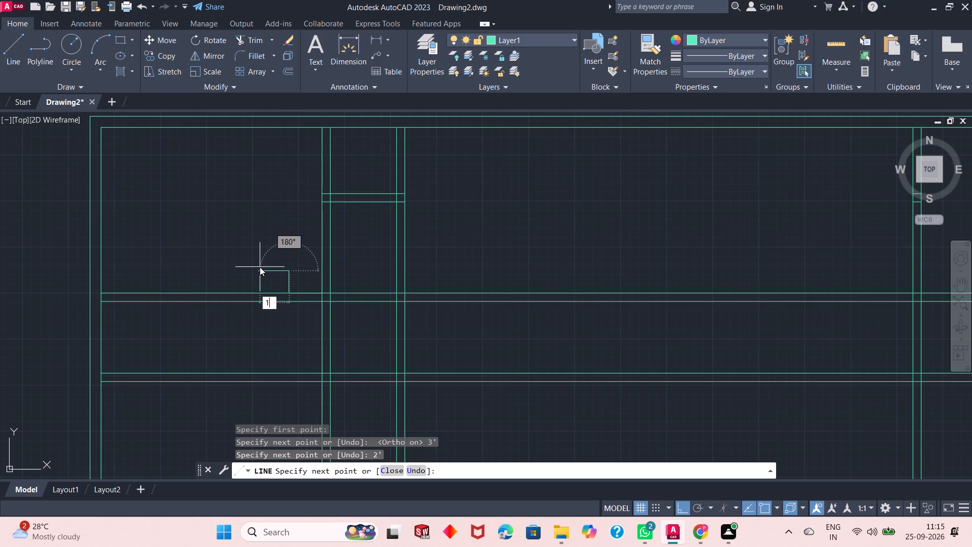
pyautogui.press('Return')
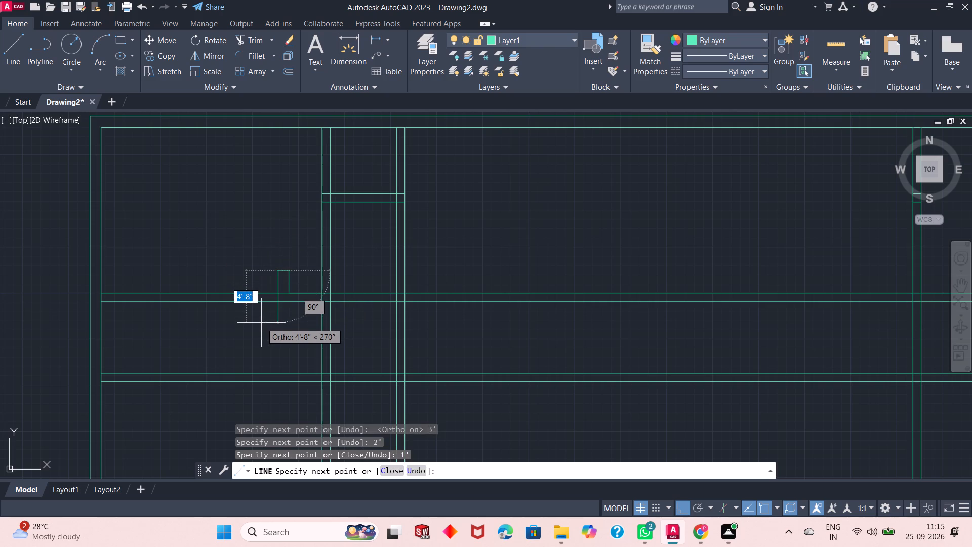
pyautogui.write("2'")
pyautogui.press('Return')
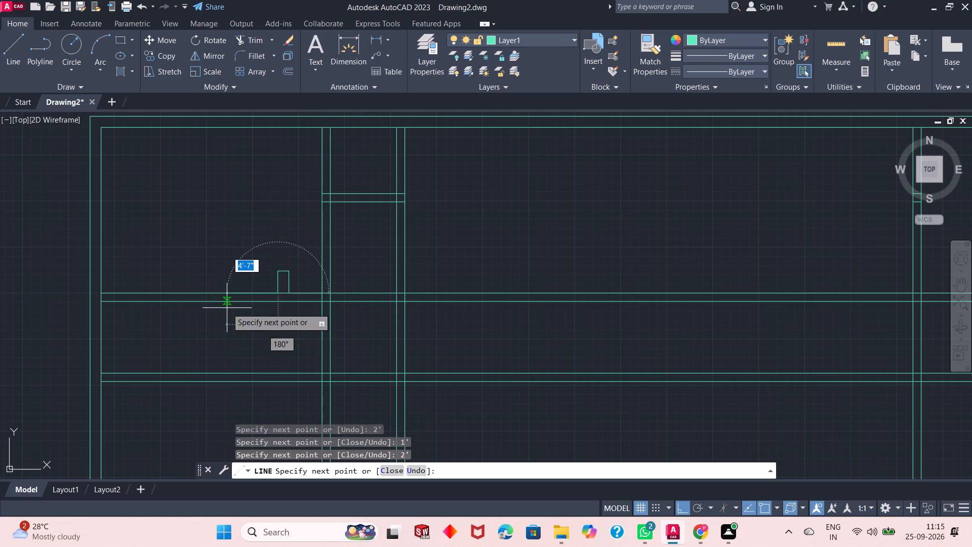
pyautogui.press('Escape')
# Draw a vertical line from the west foot of the 2'-high stub down across the upper horizontal partition to its lower face.
pyautogui.scroll(1, 279, 294)
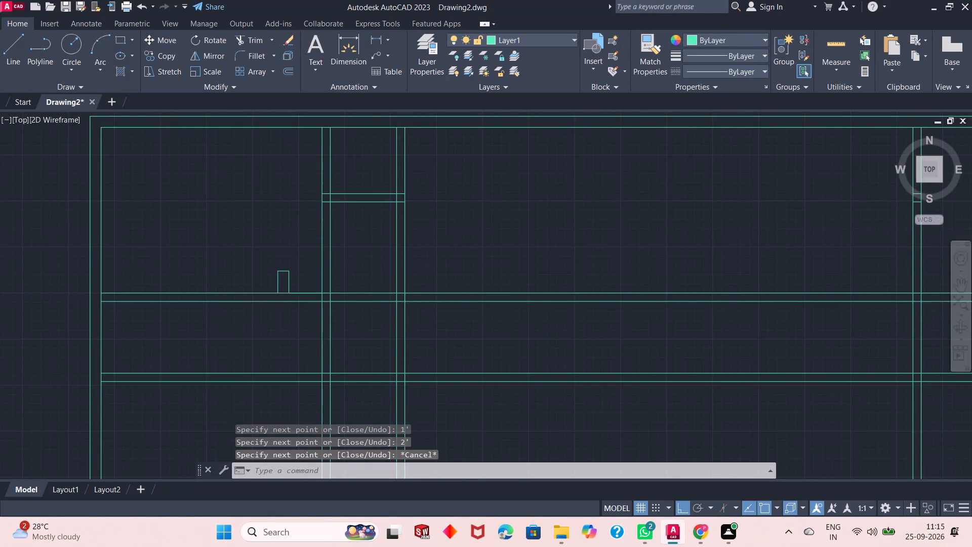
pyautogui.scroll(-1, 244, 294)
pyautogui.scroll(1, 240, 296)
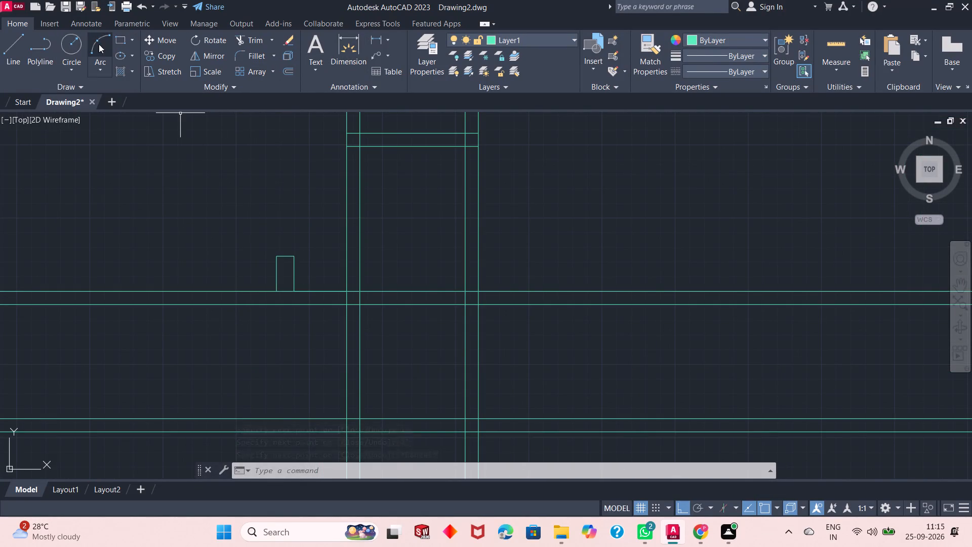
pyautogui.click(22, 49)
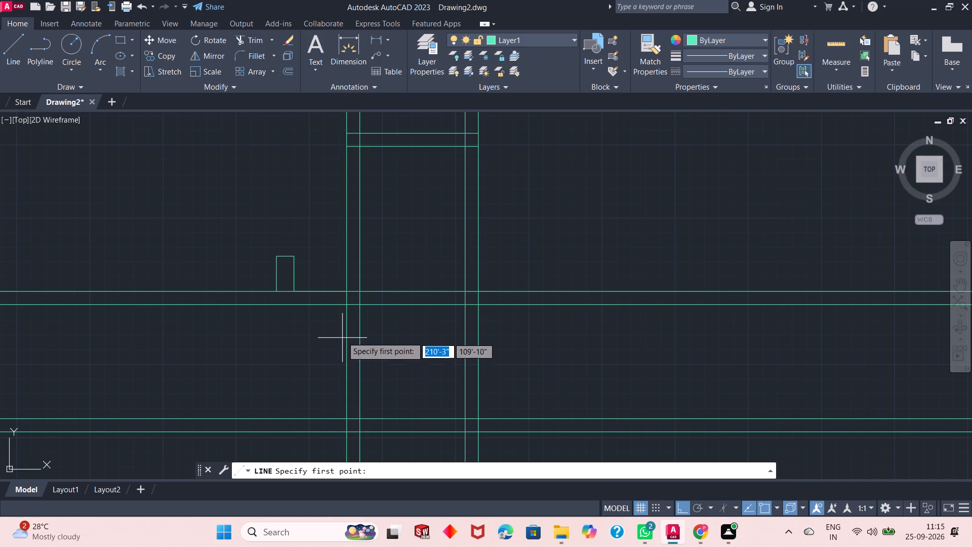
pyautogui.click(276, 291)
pyautogui.click(276, 301)
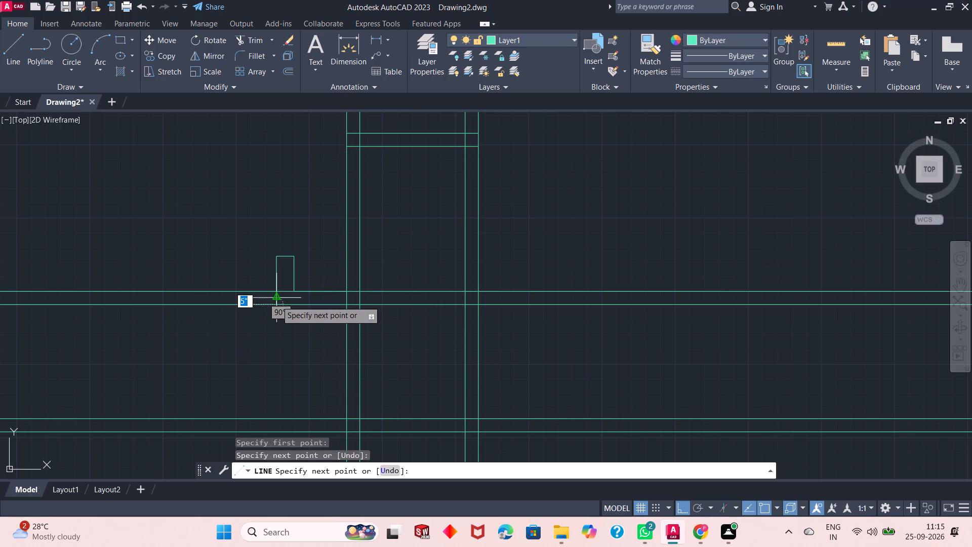
pyautogui.press('Escape')
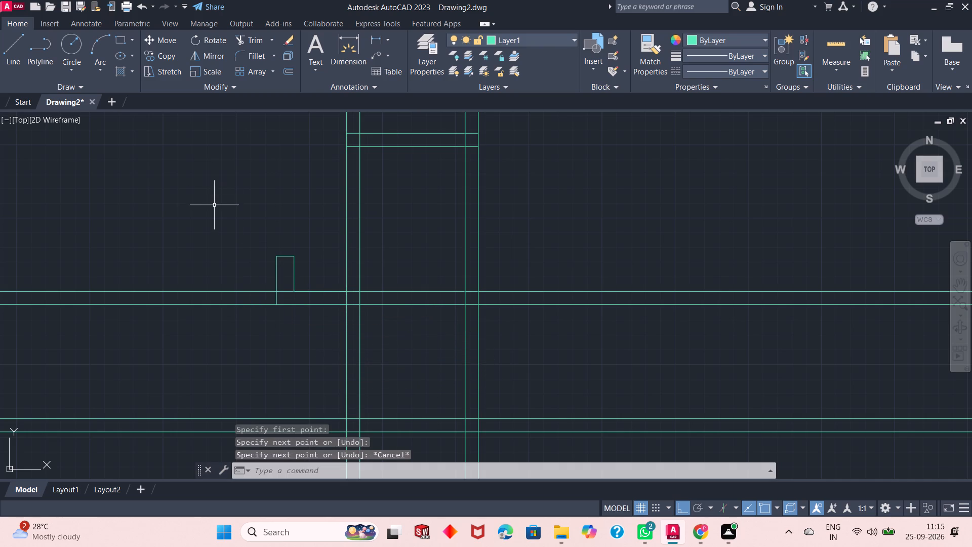
# Offset the short line across the partition 3" west, and offset that copy 3' further west to mark the opening.
pyautogui.click(281, 71)
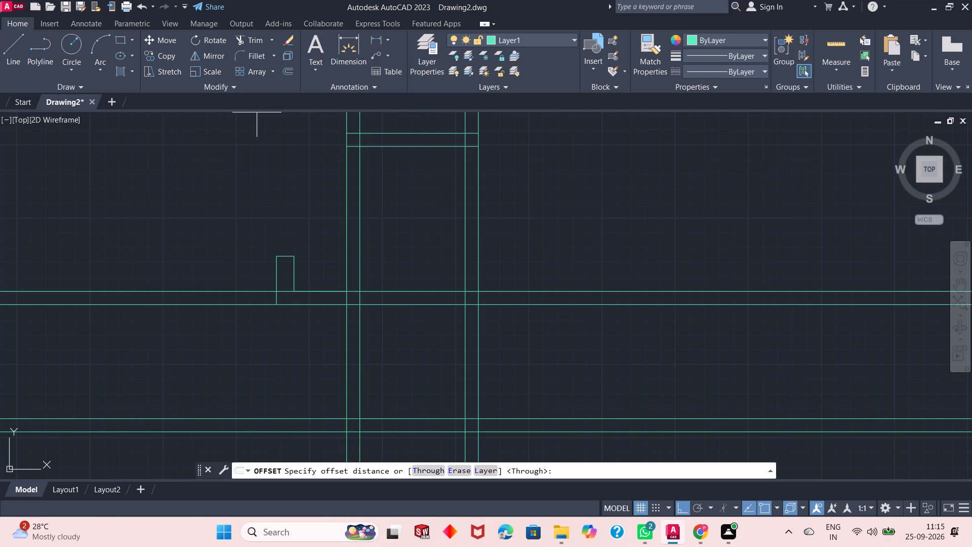
pyautogui.click(422, 469)
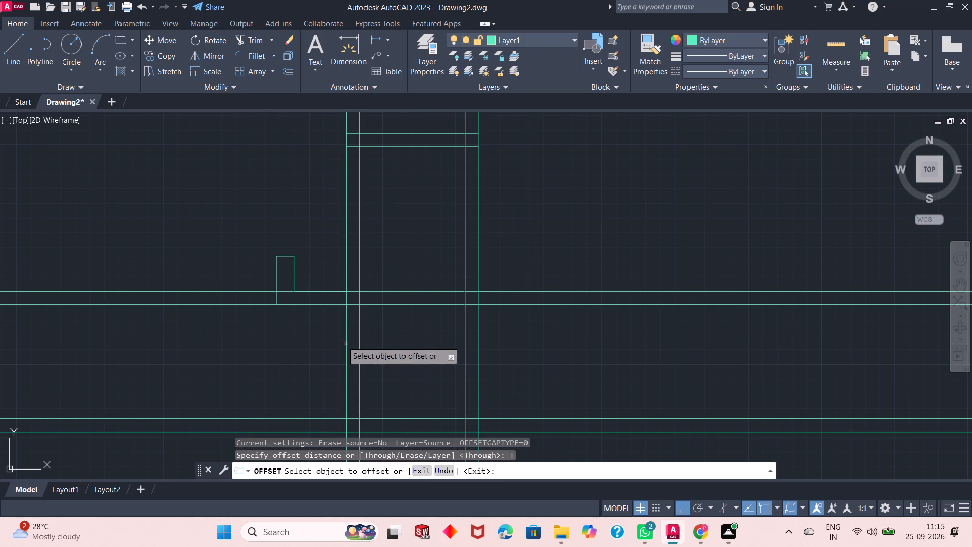
pyautogui.click(276, 299)
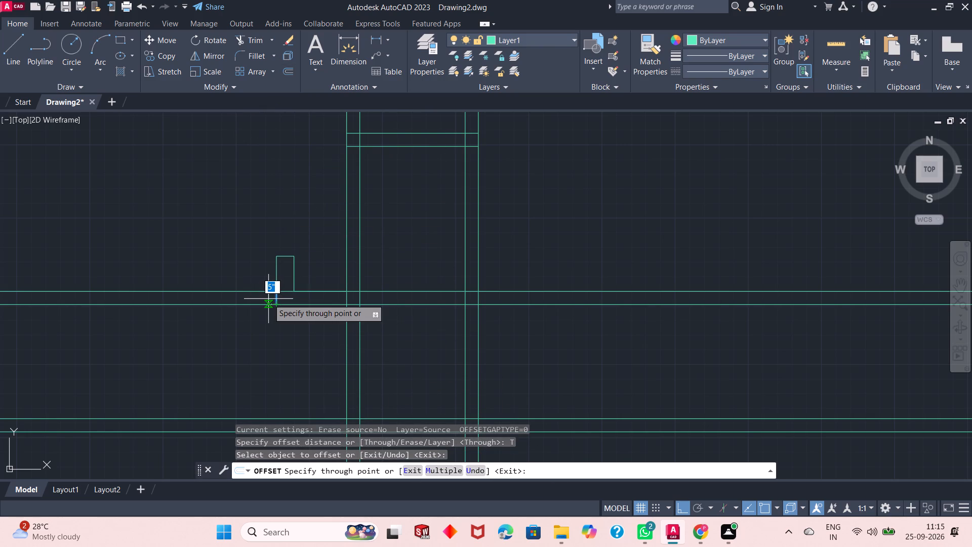
pyautogui.write('3"')
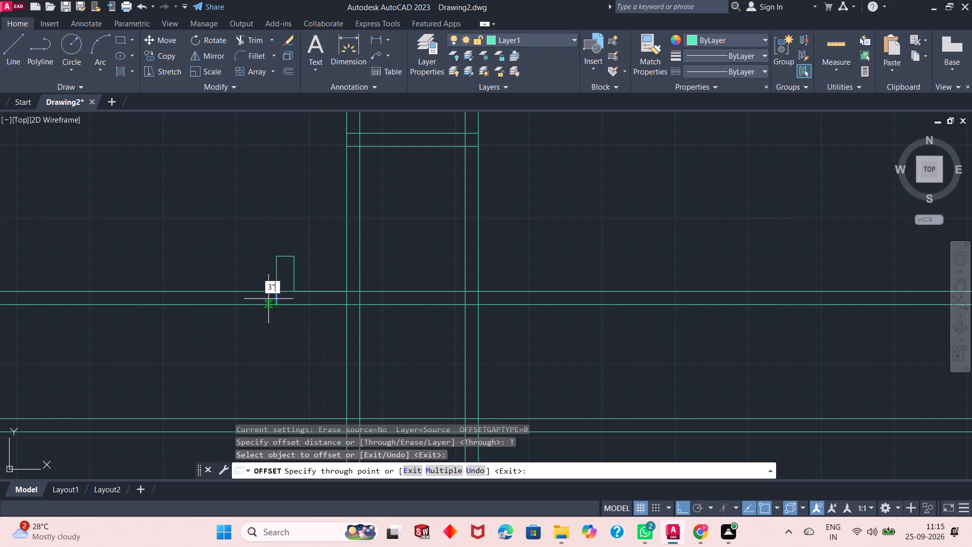
pyautogui.press('Return')
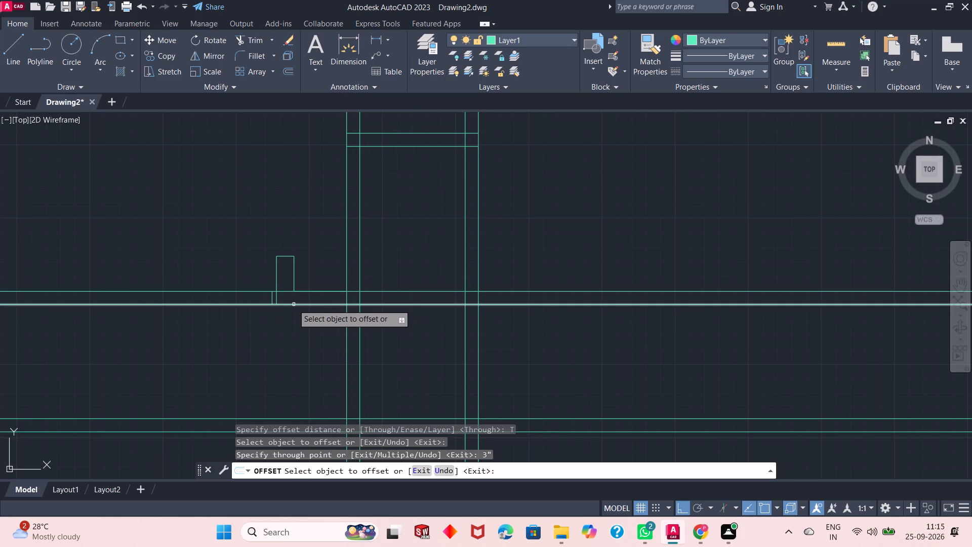
pyautogui.click(271, 302)
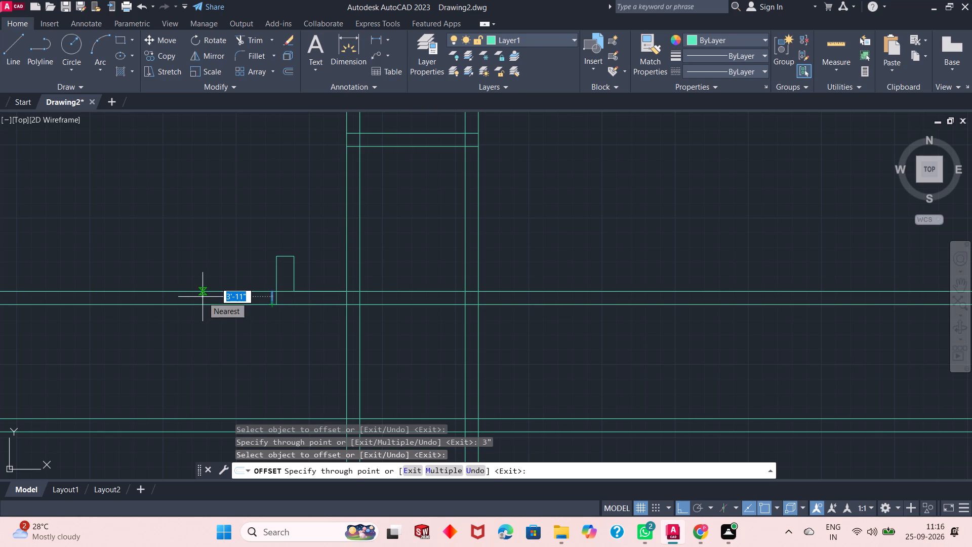
pyautogui.scroll(-2, 202, 297)
pyautogui.scroll(1, 202, 296)
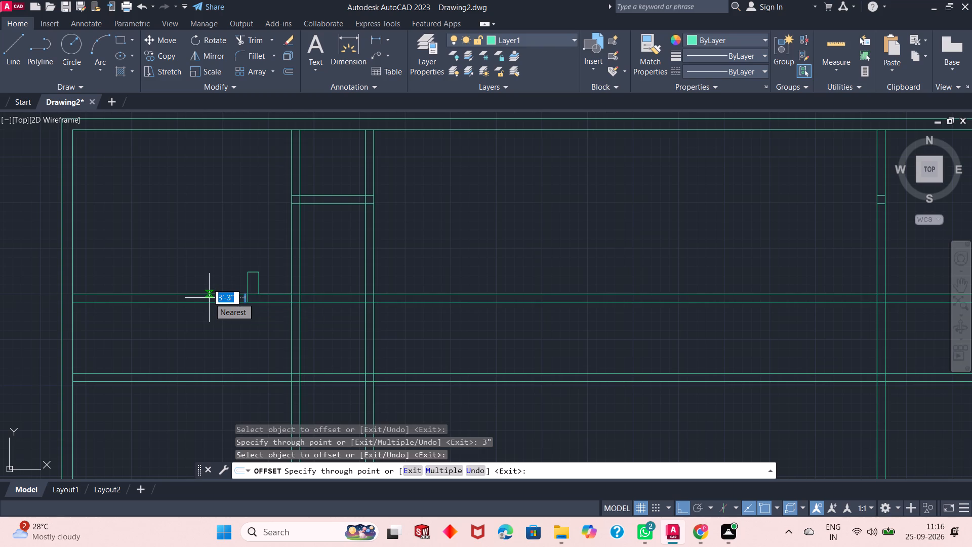
pyautogui.write("3'")
pyautogui.press('Return')
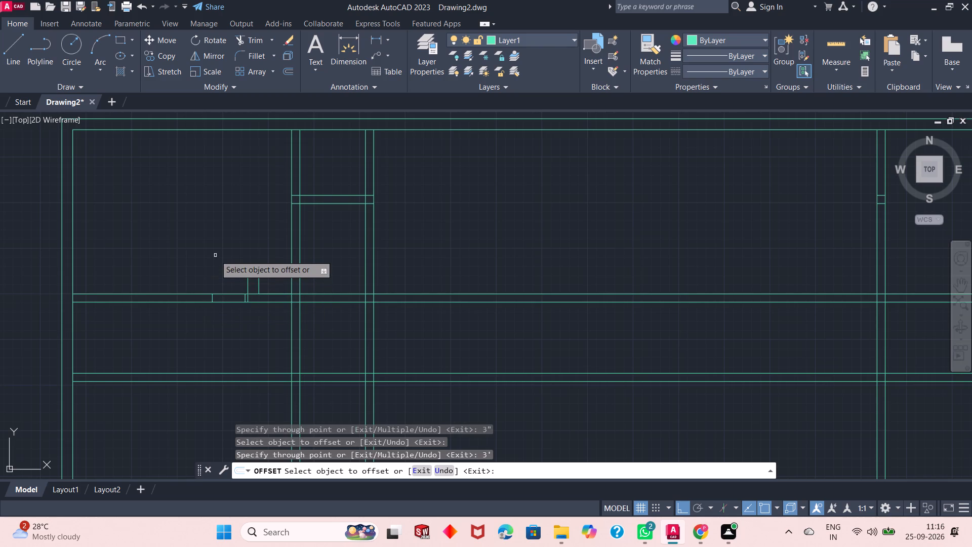
pyautogui.rightClick(218, 237)
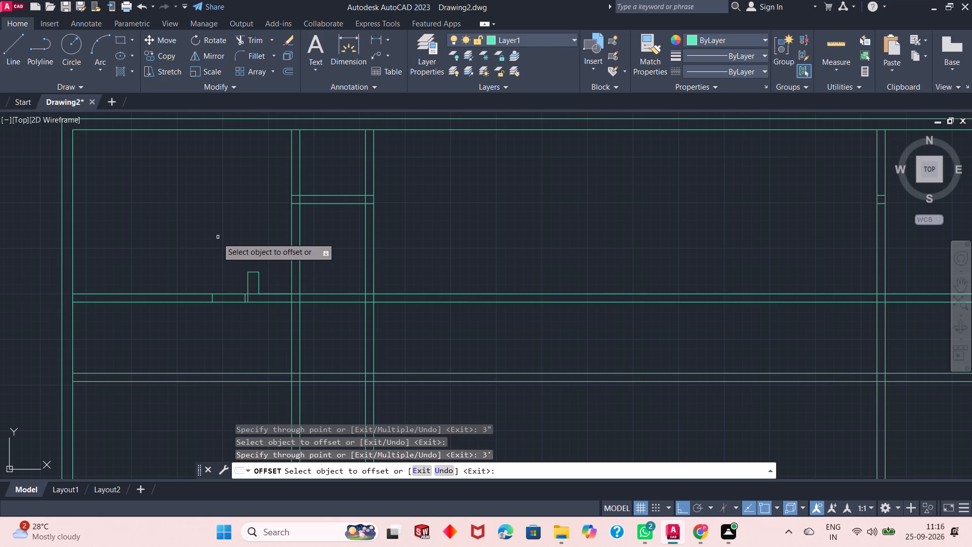
pyautogui.click(242, 246)
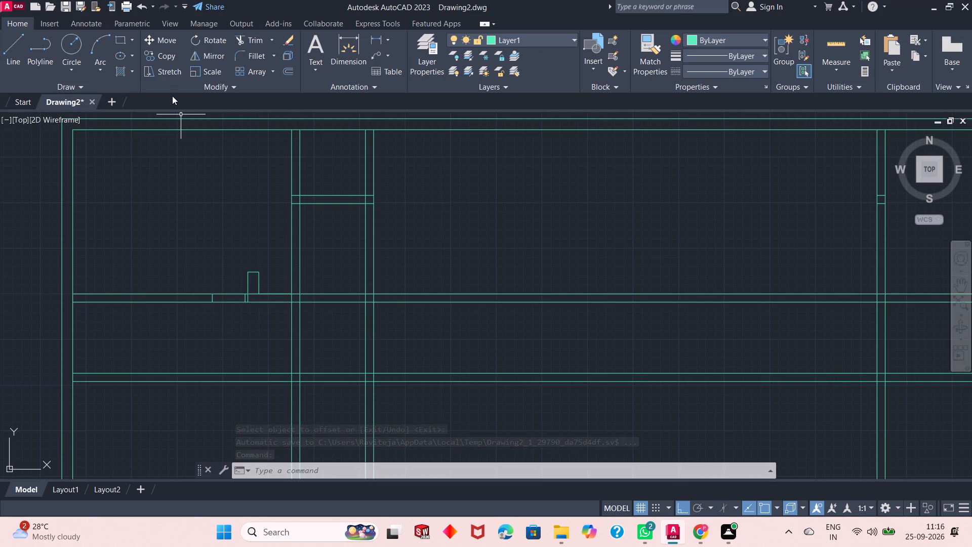
# Trim both faces of the upper horizontal partition between the two opening edges 3' apart.
pyautogui.click(247, 35)
pyautogui.click(232, 286)
pyautogui.click(229, 312)
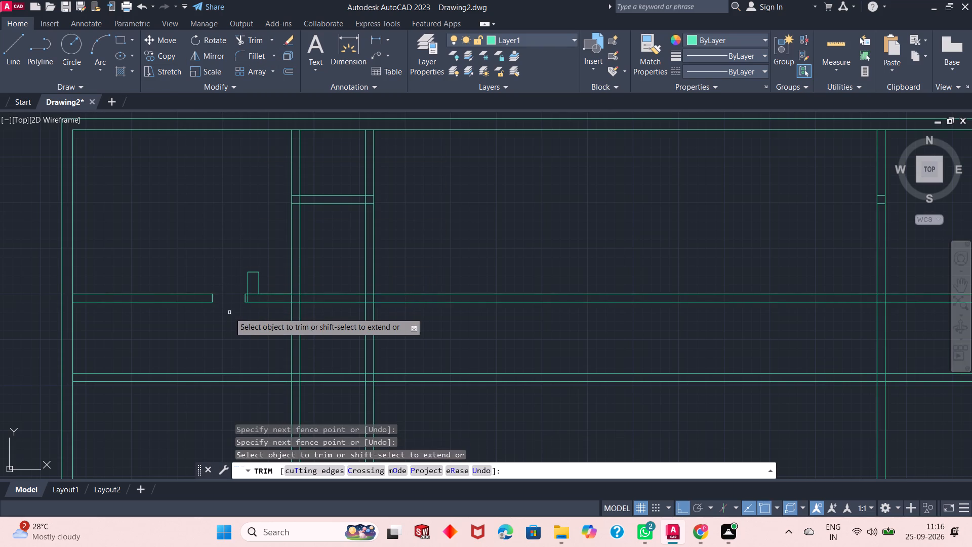
# Trim the leftover vertical line inside the partition and the upper wall face beneath the 1'-wide stub.
pyautogui.scroll(-2, 249, 298)
pyautogui.scroll(4, 249, 297)
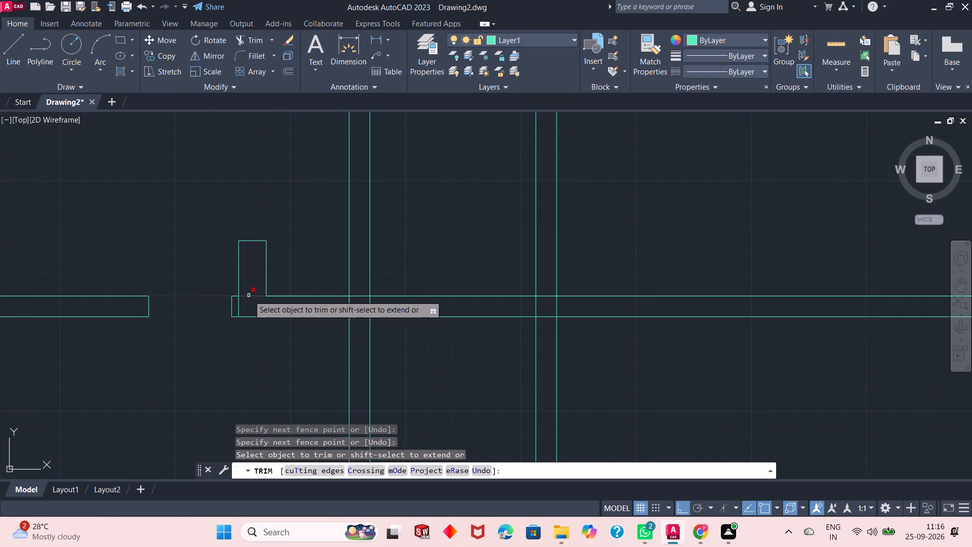
pyautogui.click(240, 308)
pyautogui.click(252, 292)
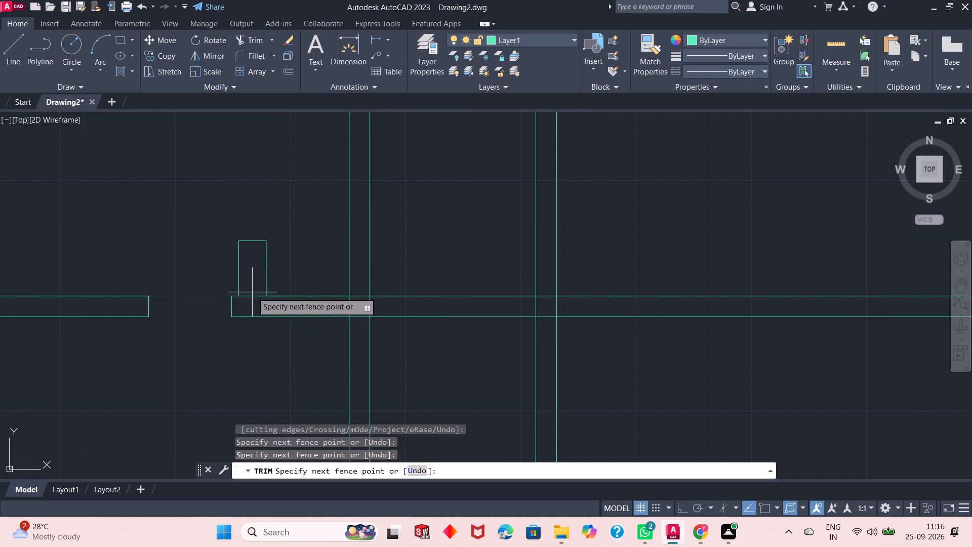
pyautogui.click(251, 298)
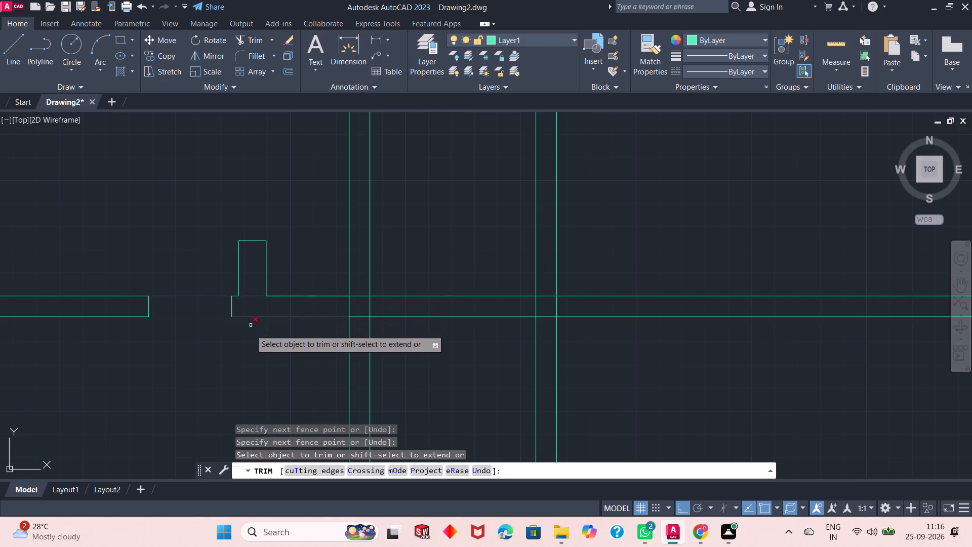
pyautogui.scroll(1, 253, 341)
pyautogui.scroll(-3, 253, 341)
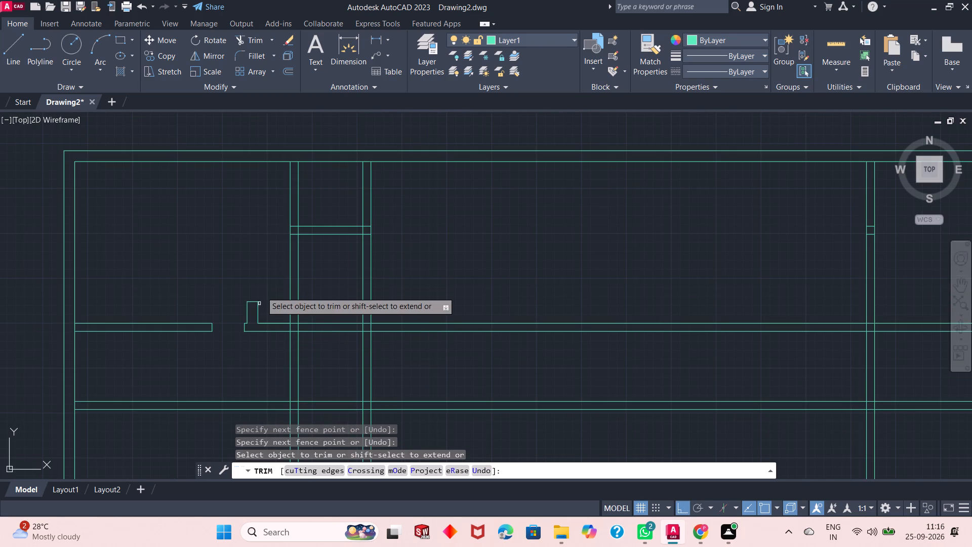
pyautogui.rightClick(240, 232)
pyautogui.click(257, 241)
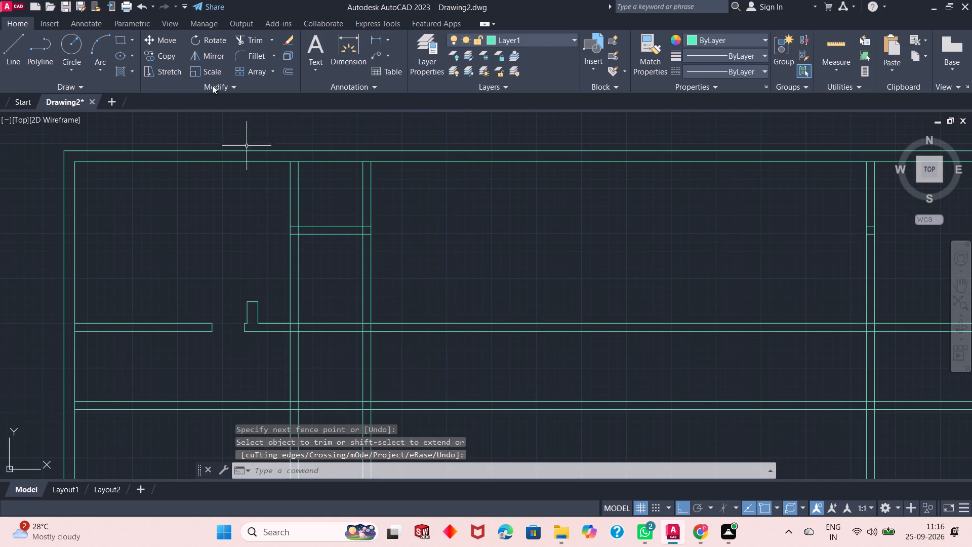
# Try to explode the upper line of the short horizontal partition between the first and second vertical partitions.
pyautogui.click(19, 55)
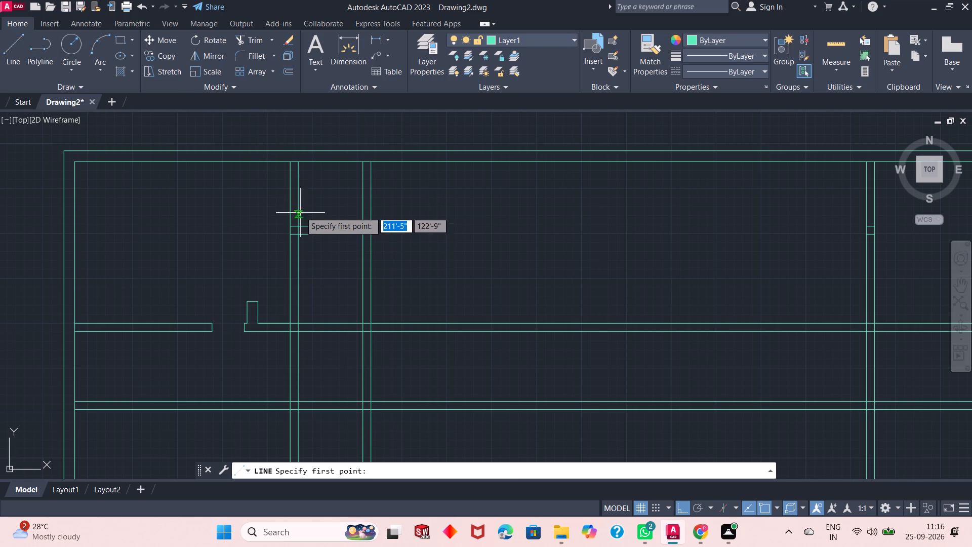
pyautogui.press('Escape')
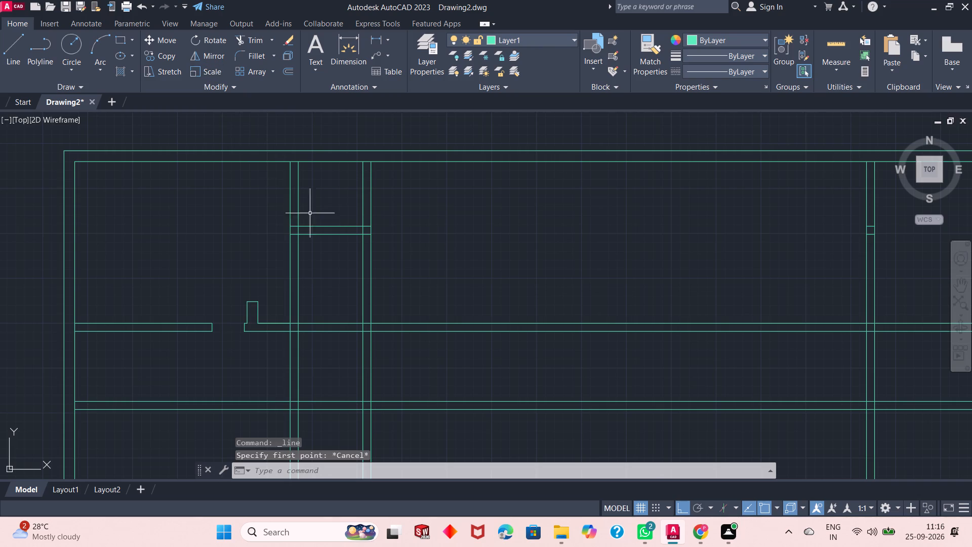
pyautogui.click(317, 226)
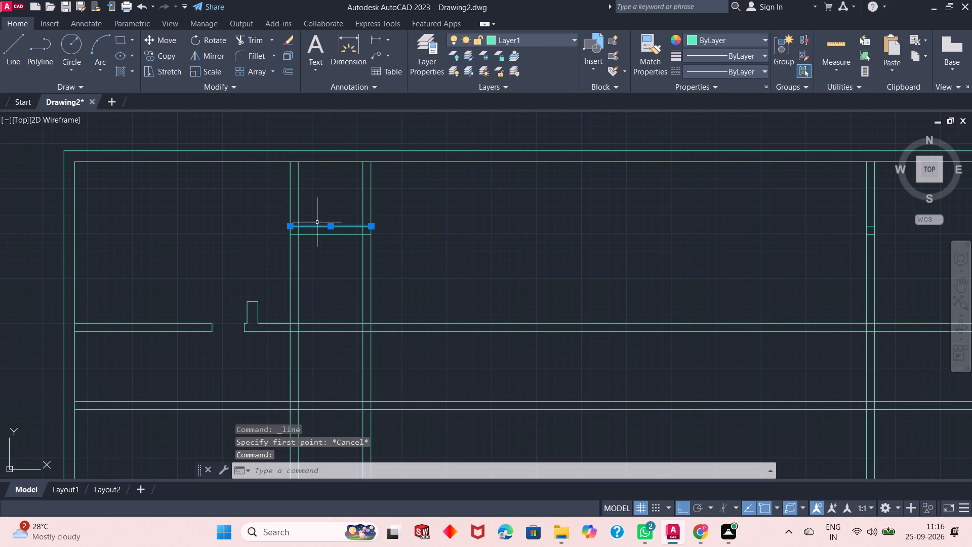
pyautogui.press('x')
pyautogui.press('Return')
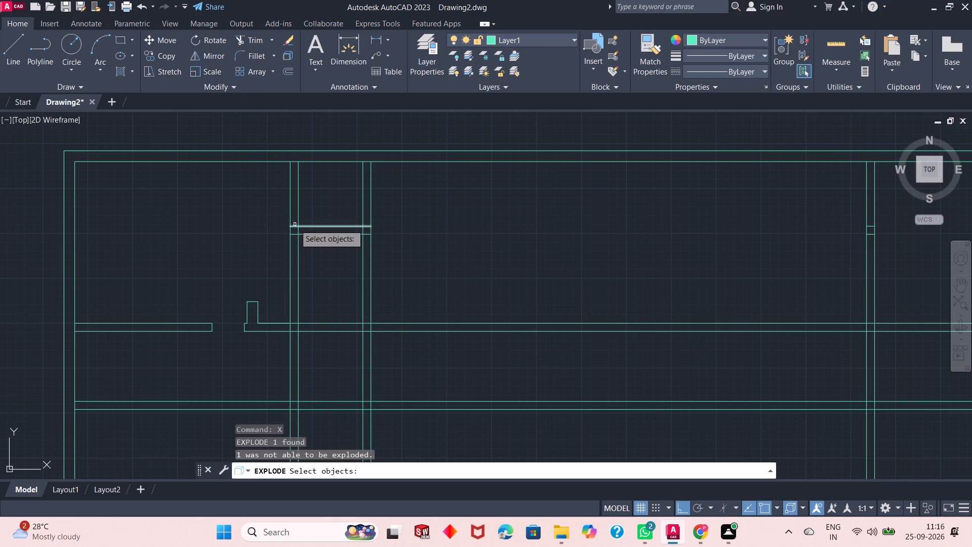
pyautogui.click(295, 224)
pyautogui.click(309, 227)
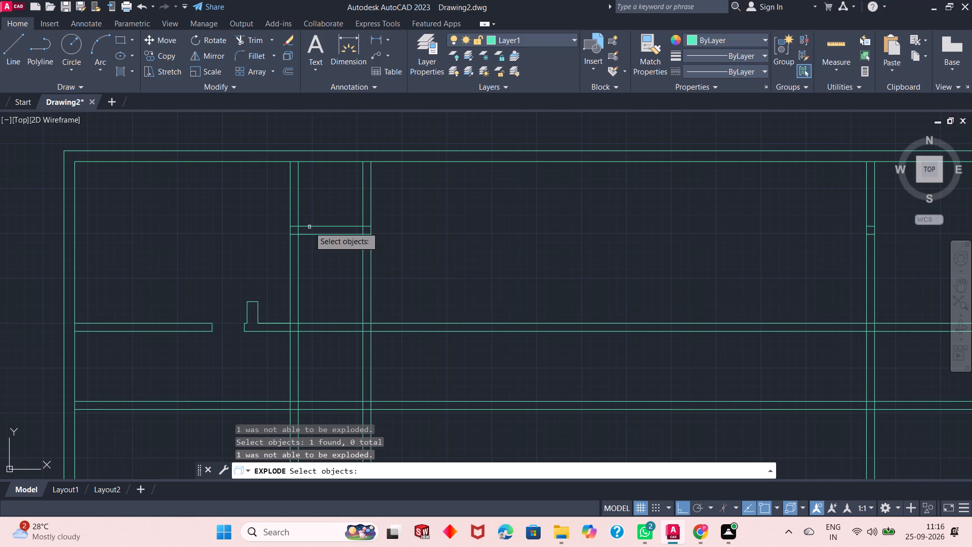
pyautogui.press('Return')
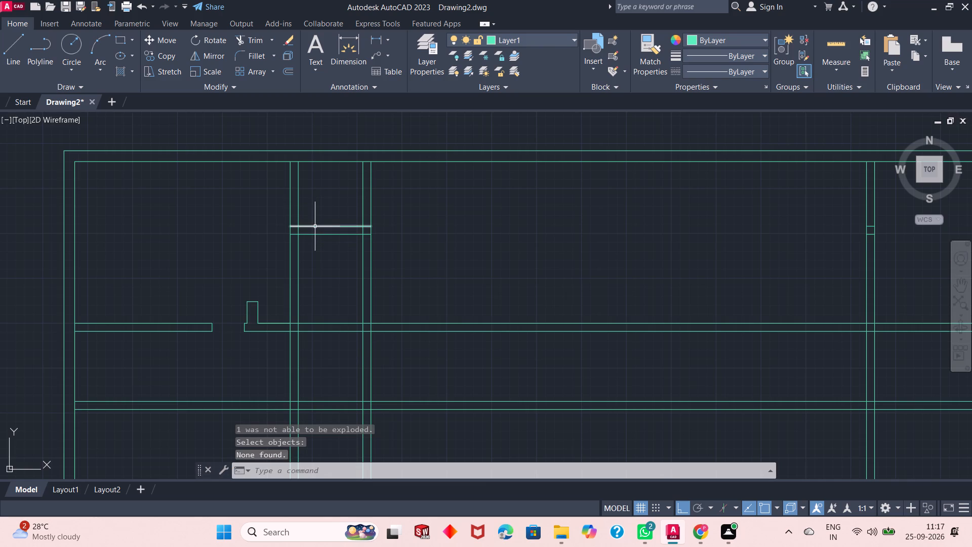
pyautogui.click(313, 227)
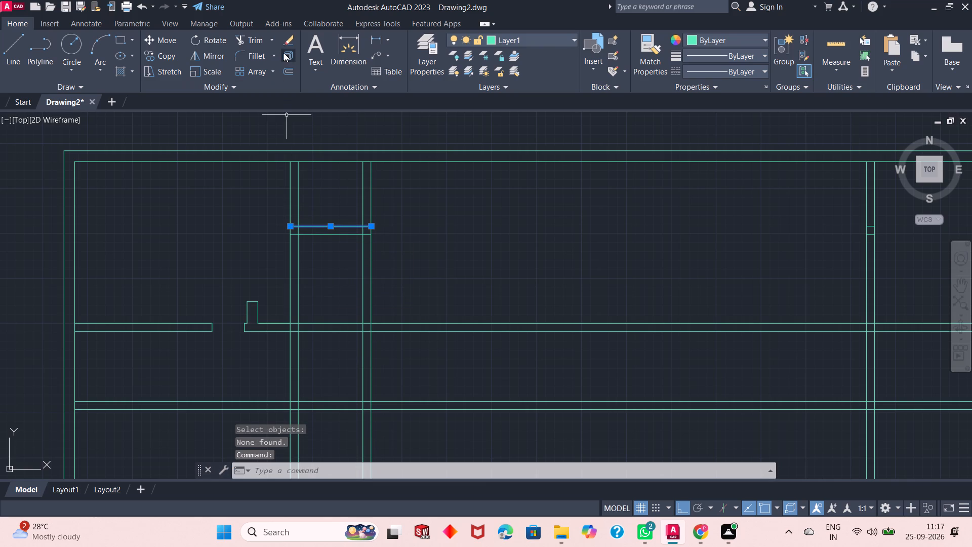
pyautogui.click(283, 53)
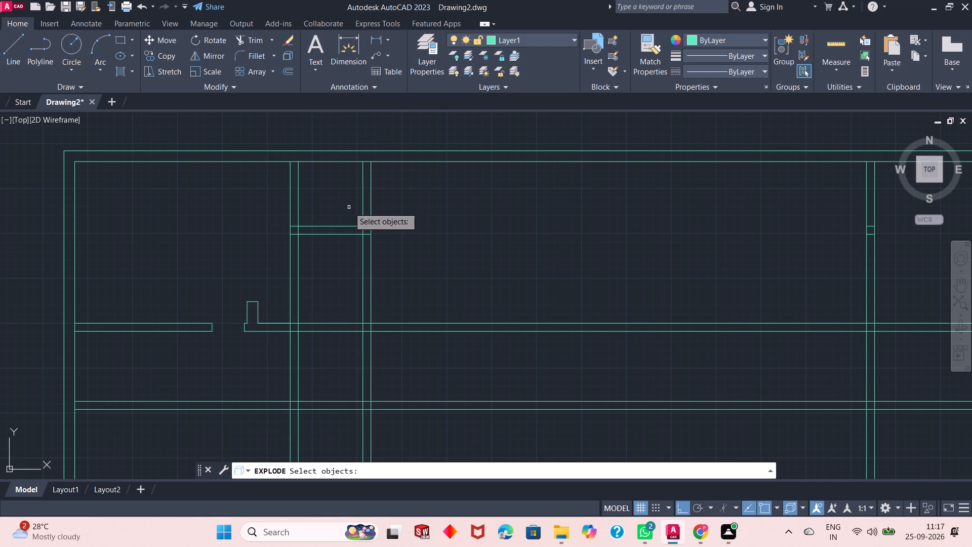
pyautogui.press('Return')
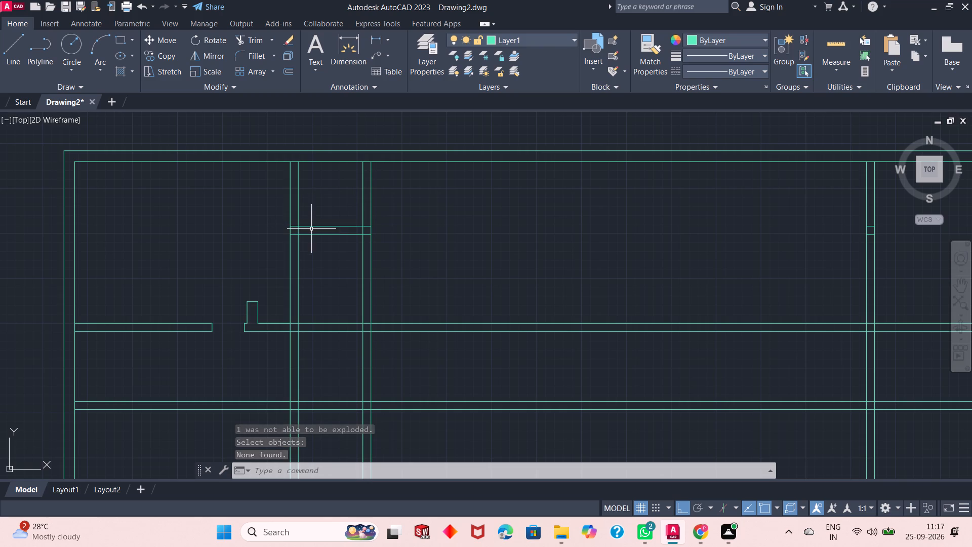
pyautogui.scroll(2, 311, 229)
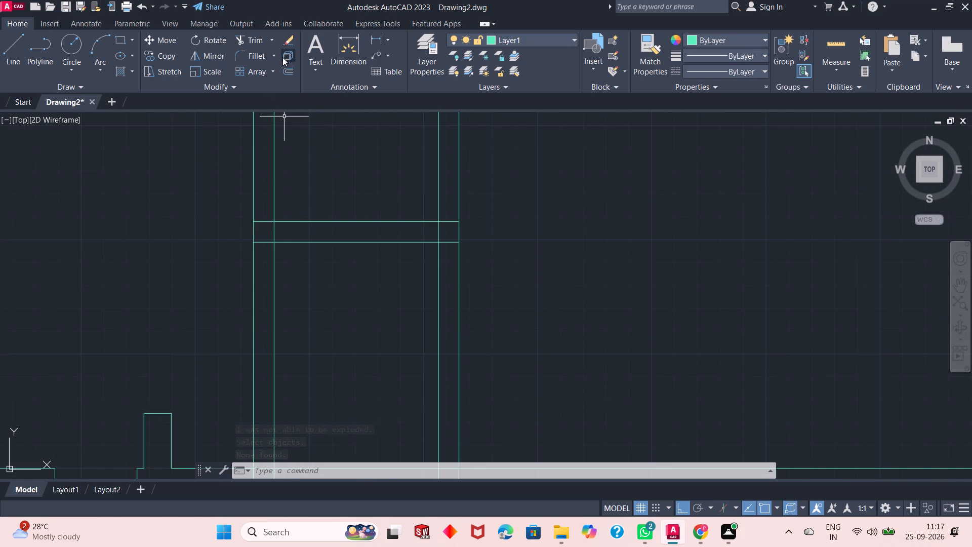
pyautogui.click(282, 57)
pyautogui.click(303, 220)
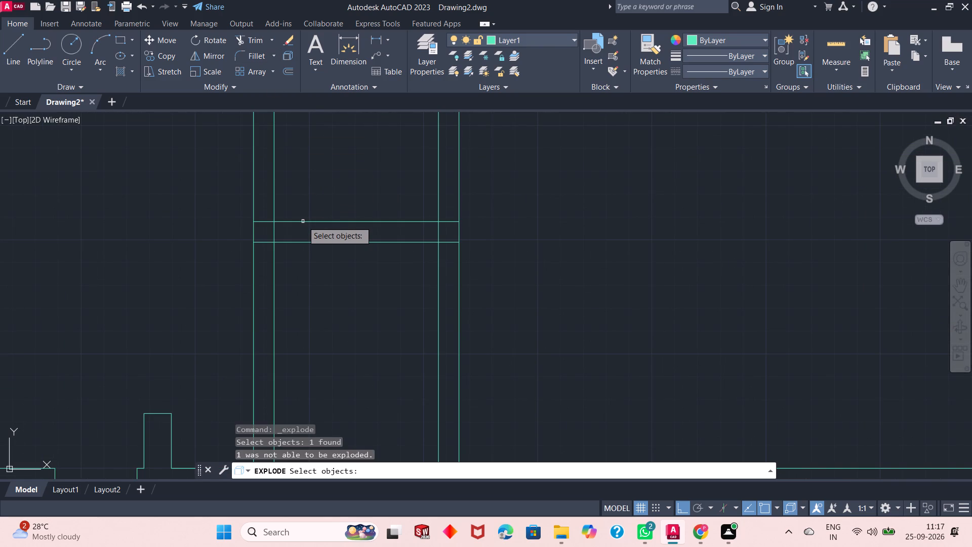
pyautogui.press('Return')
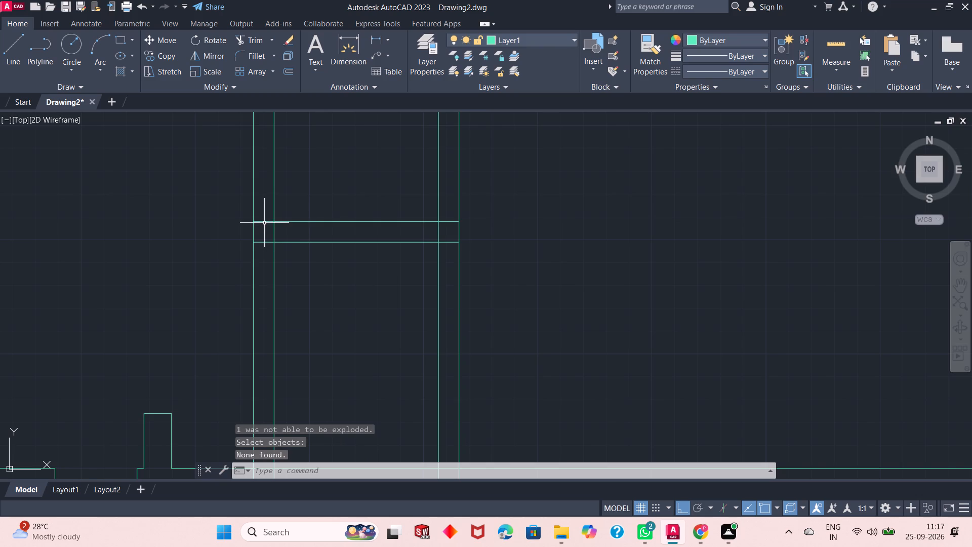
# Offset the short horizontal partition's upper line 3' north, and offset that copy 2' further north to mark an opening.
pyautogui.click(294, 72)
pyautogui.click(417, 471)
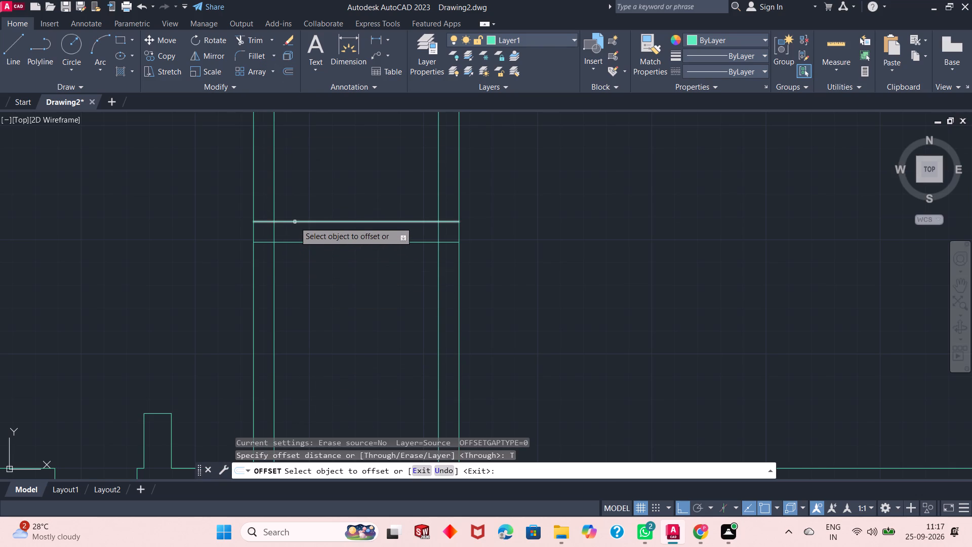
pyautogui.click(266, 221)
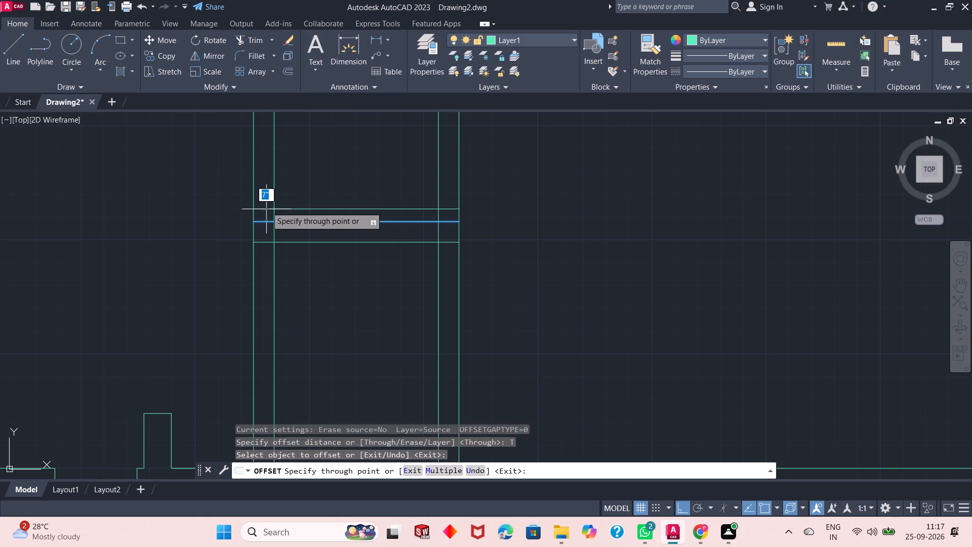
pyautogui.scroll(1, 267, 201)
pyautogui.scroll(-4, 267, 201)
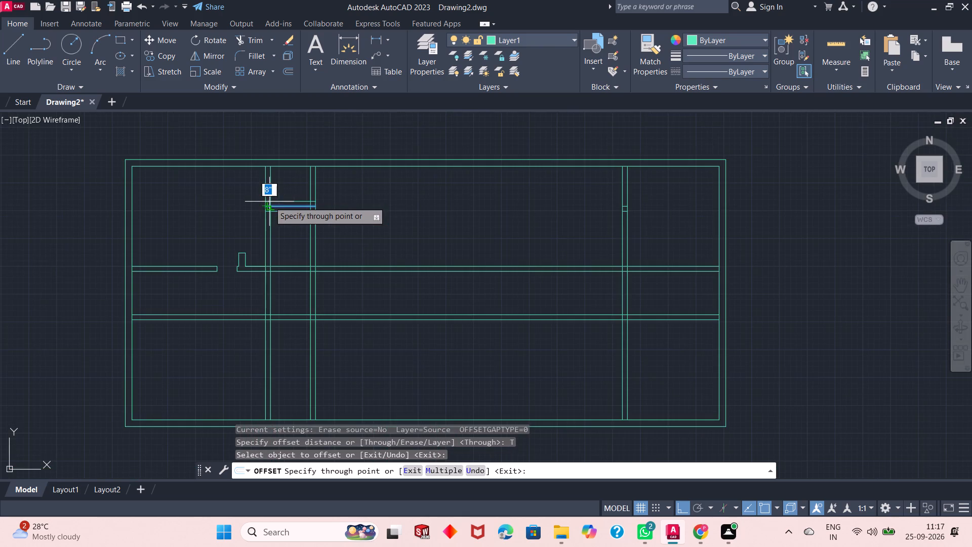
pyautogui.scroll(1, 267, 182)
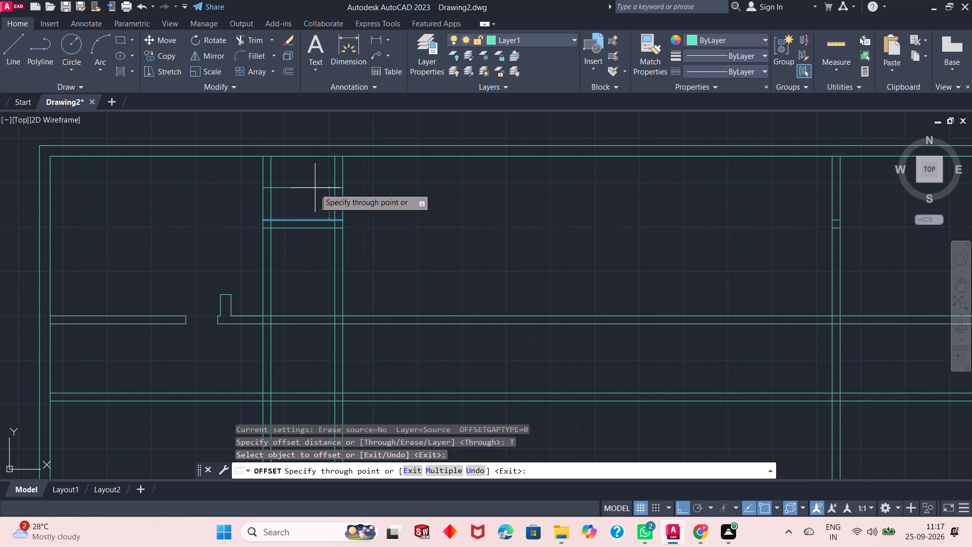
pyautogui.write("3'")
pyautogui.press('Return')
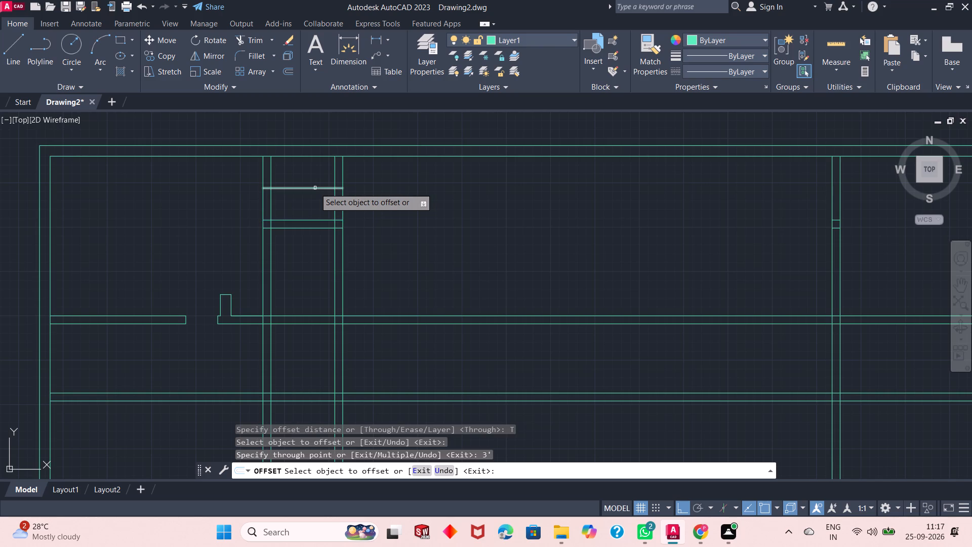
pyautogui.click(313, 188)
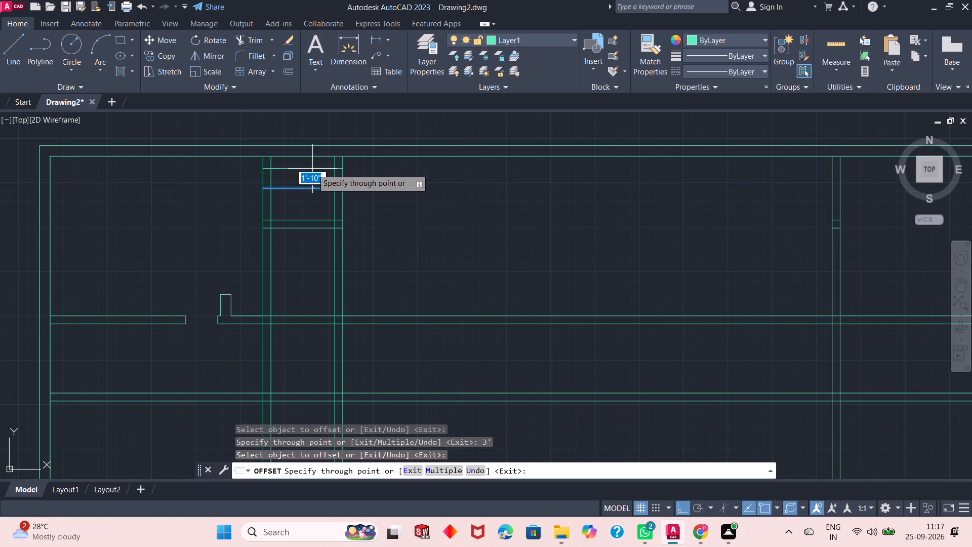
pyautogui.write("2'")
pyautogui.press('Return')
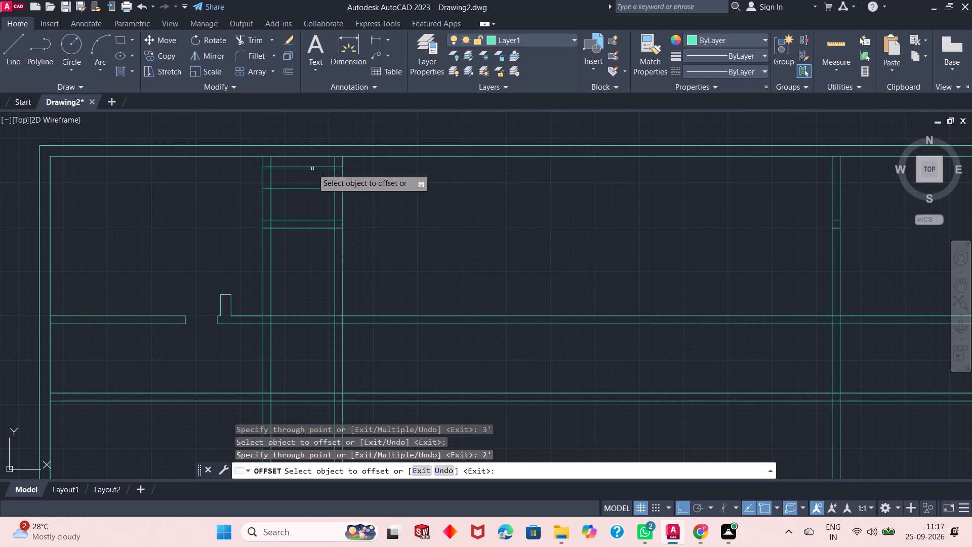
pyautogui.rightClick(376, 180)
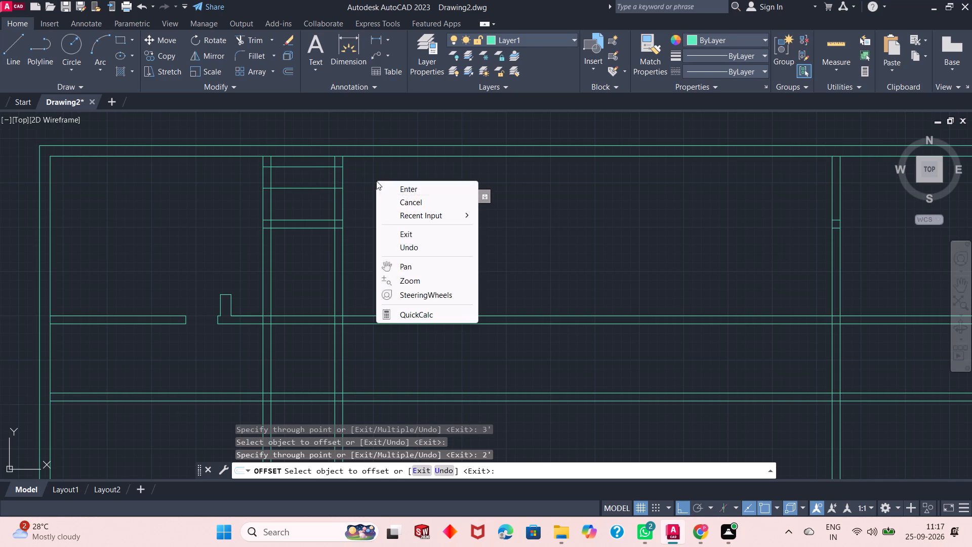
pyautogui.click(399, 189)
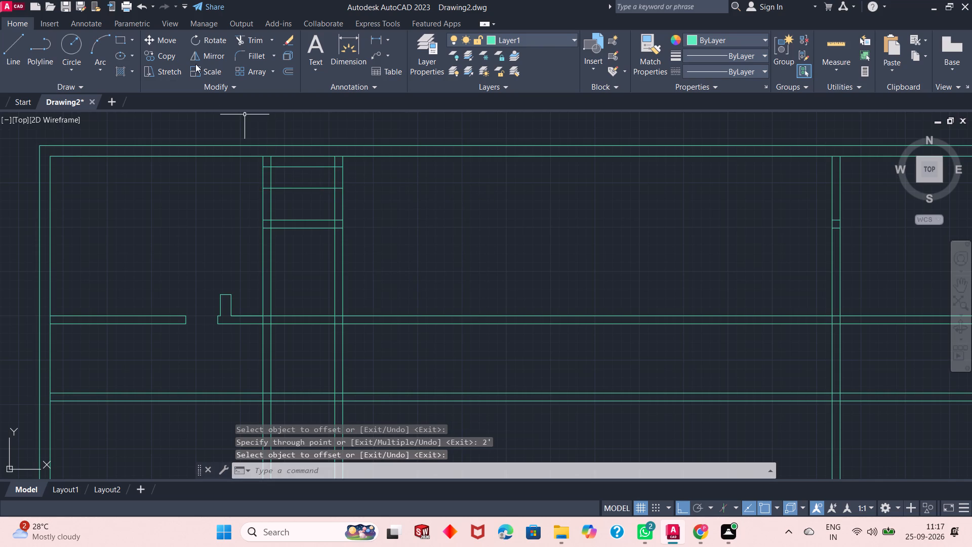
# Trim both faces of the first vertical partition between the two offset lines, and trim those lines' excess east of the partition.
pyautogui.click(248, 41)
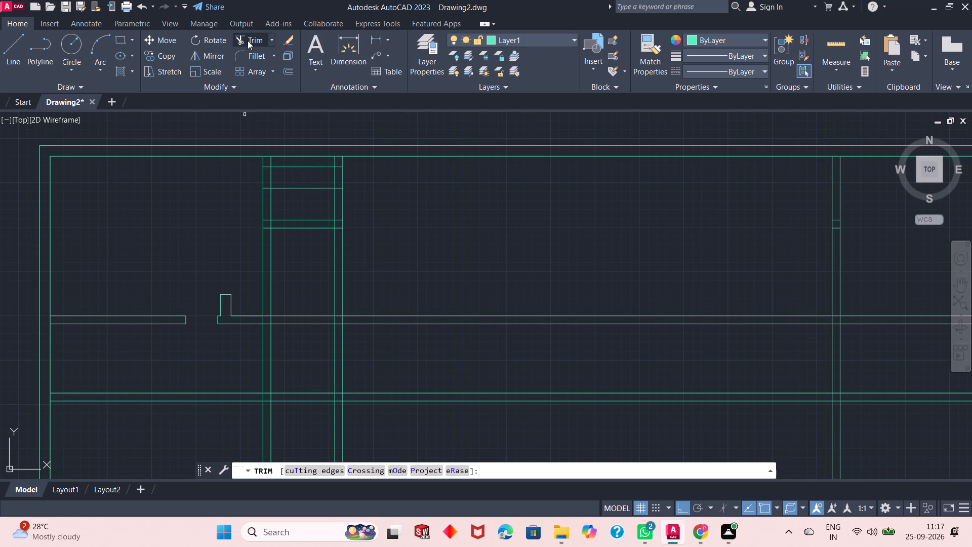
pyautogui.click(280, 179)
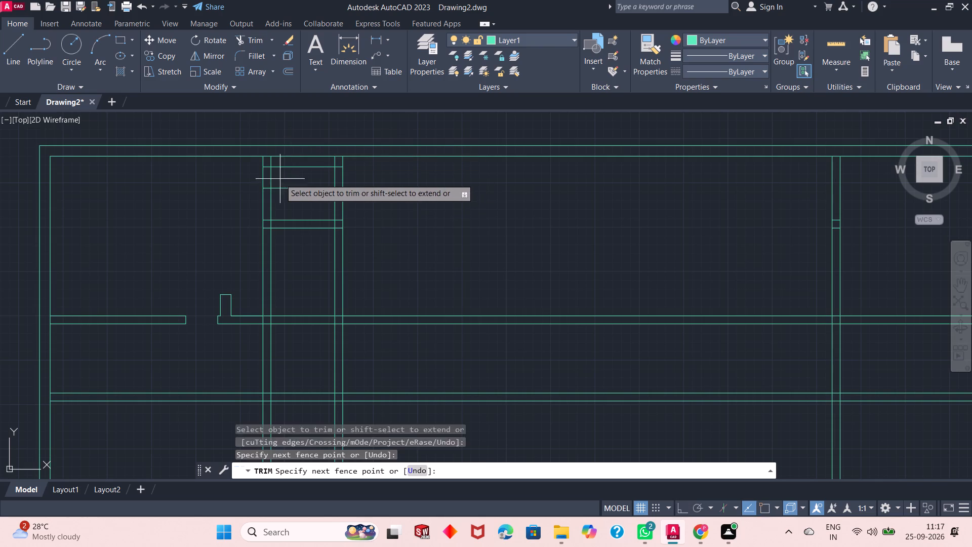
pyautogui.click(247, 178)
pyautogui.click(290, 167)
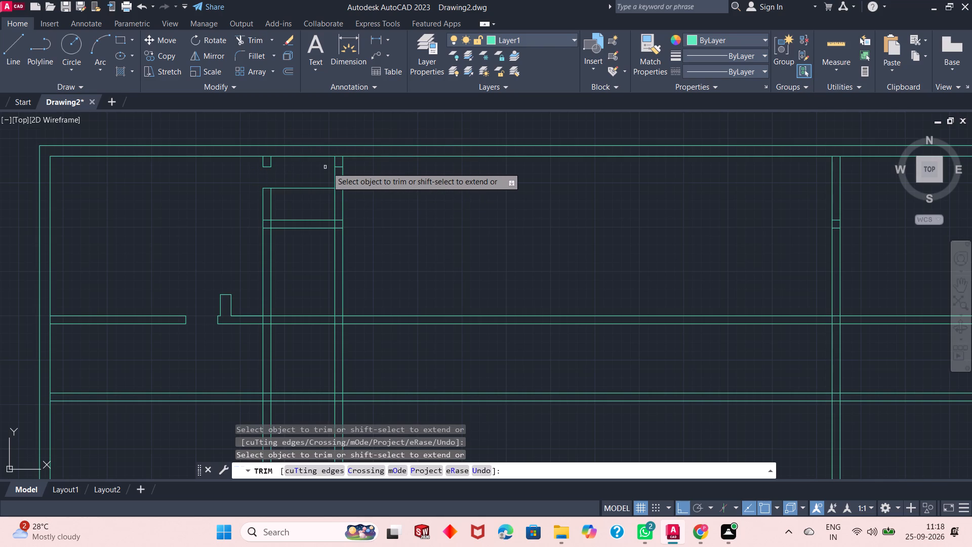
pyautogui.click(339, 167)
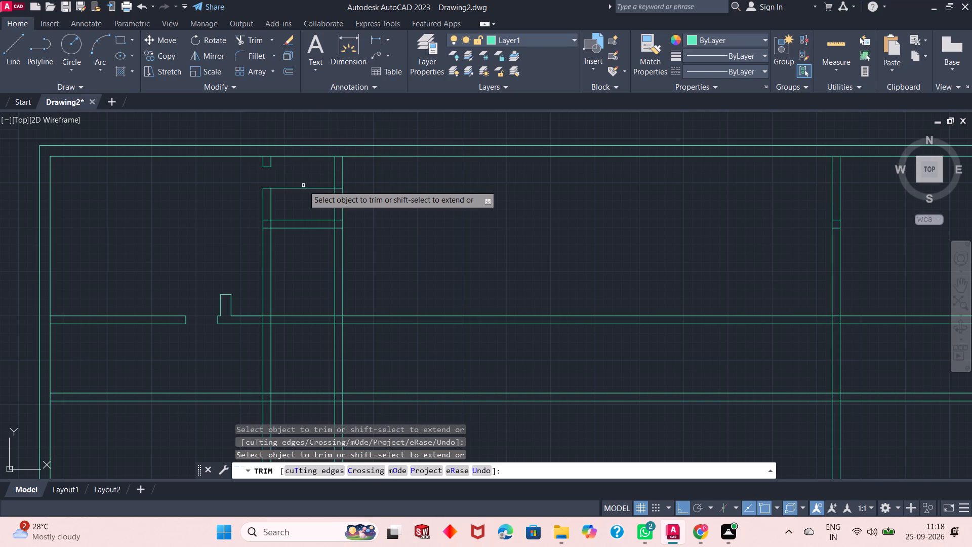
pyautogui.click(302, 187)
pyautogui.click(337, 187)
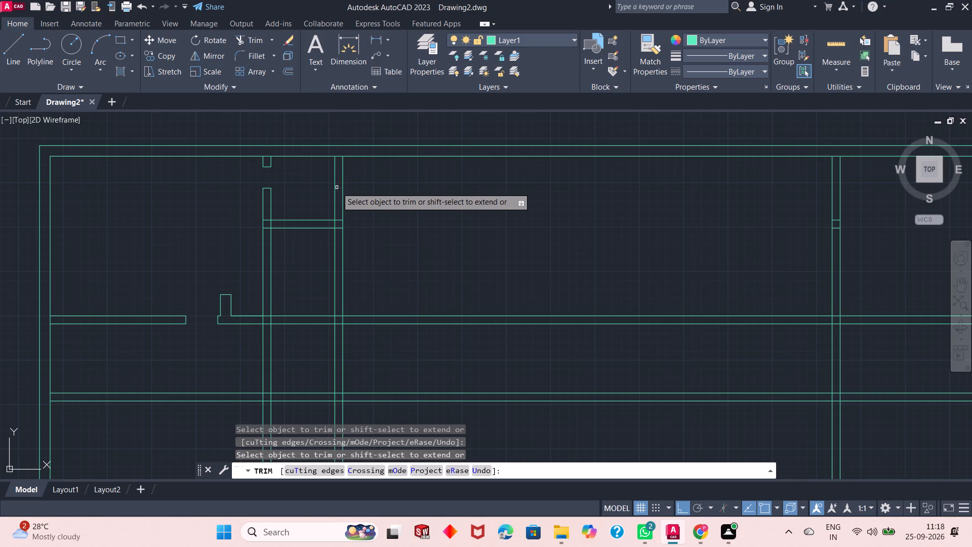
# Trim the crossing lines where the short horizontal partition joins the first vertical partition to open up the junction.
pyautogui.click(267, 216)
pyautogui.click(267, 233)
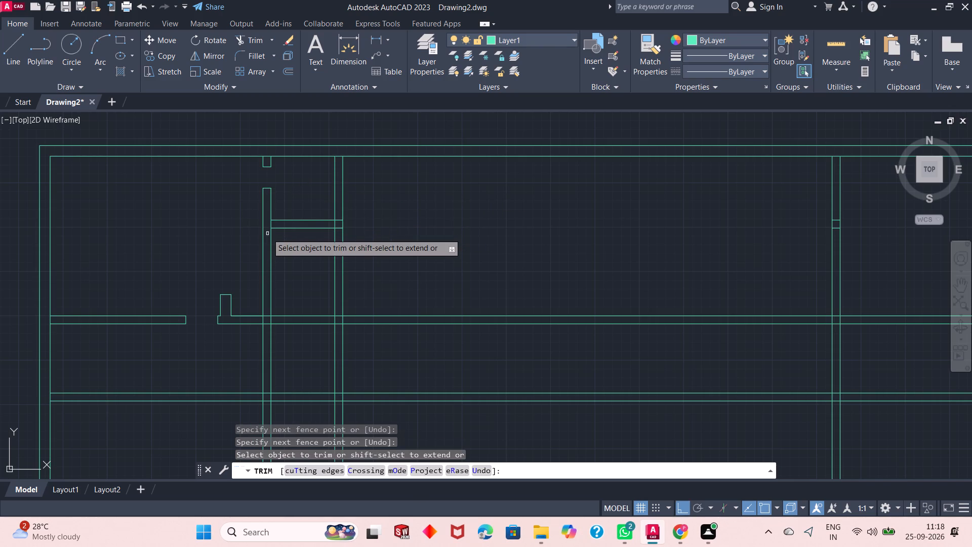
pyautogui.click(272, 226)
pyautogui.rightClick(289, 198)
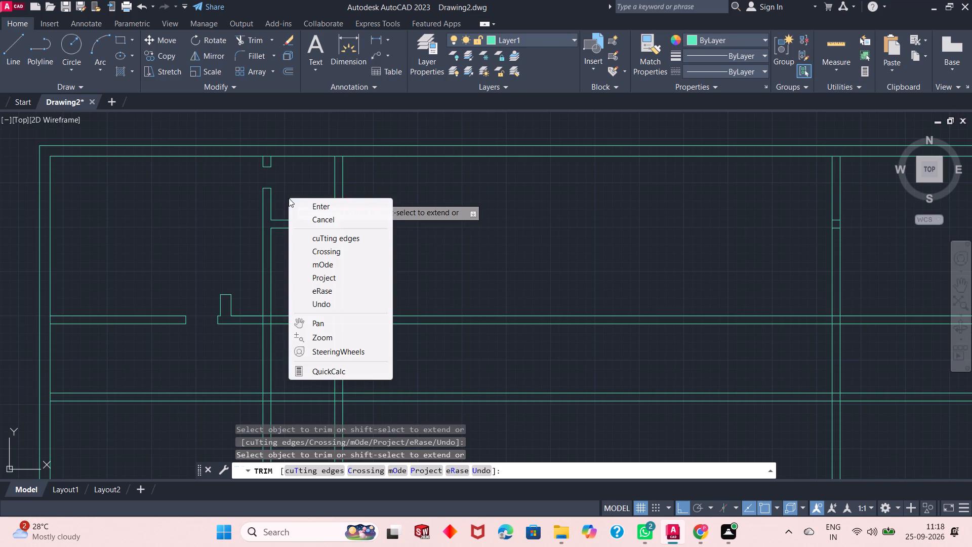
pyautogui.click(300, 204)
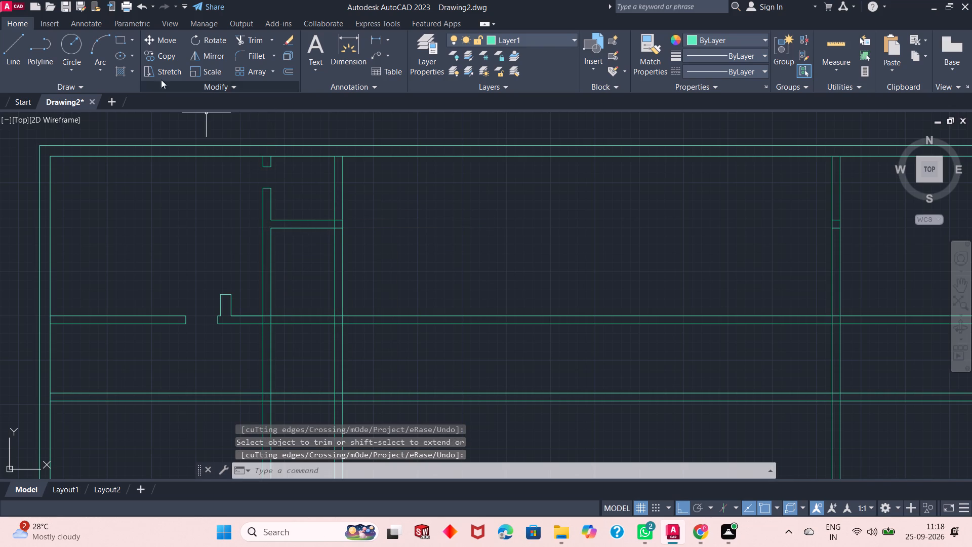
# Draw an L-shaped wall from the first vertical partition's upper west corner: 1' south, 4' west, 3' south, 1' east, 2' north, east to the partition.
pyautogui.click(14, 48)
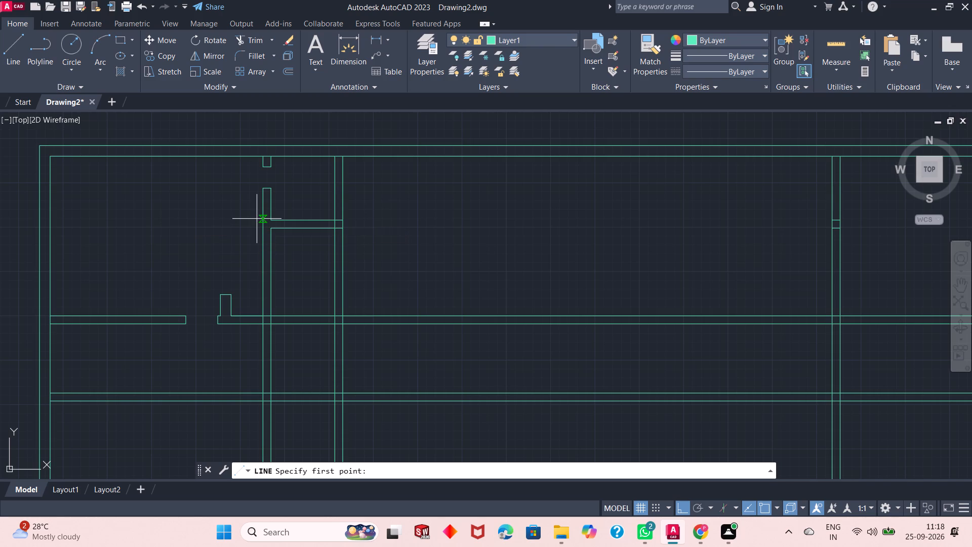
pyautogui.click(264, 191)
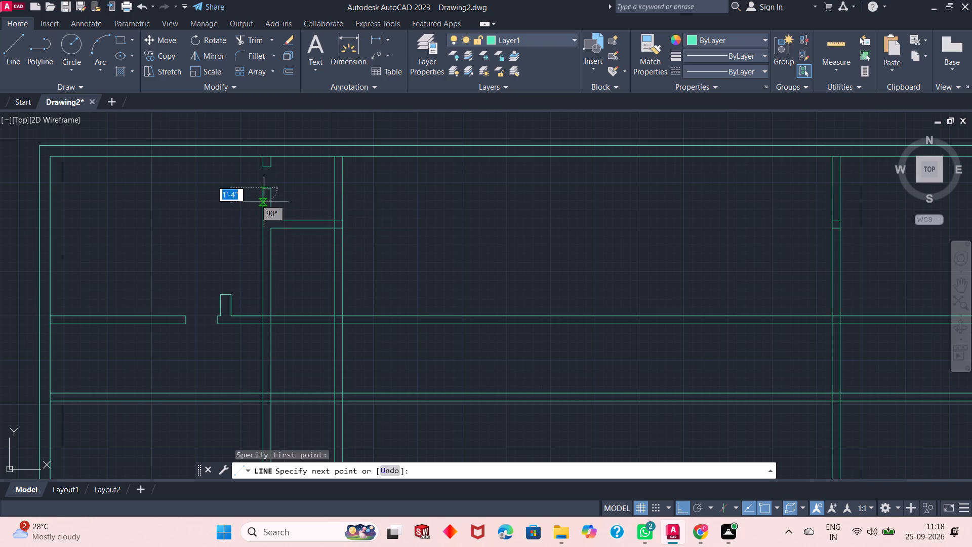
pyautogui.write("1'")
pyautogui.press('Return')
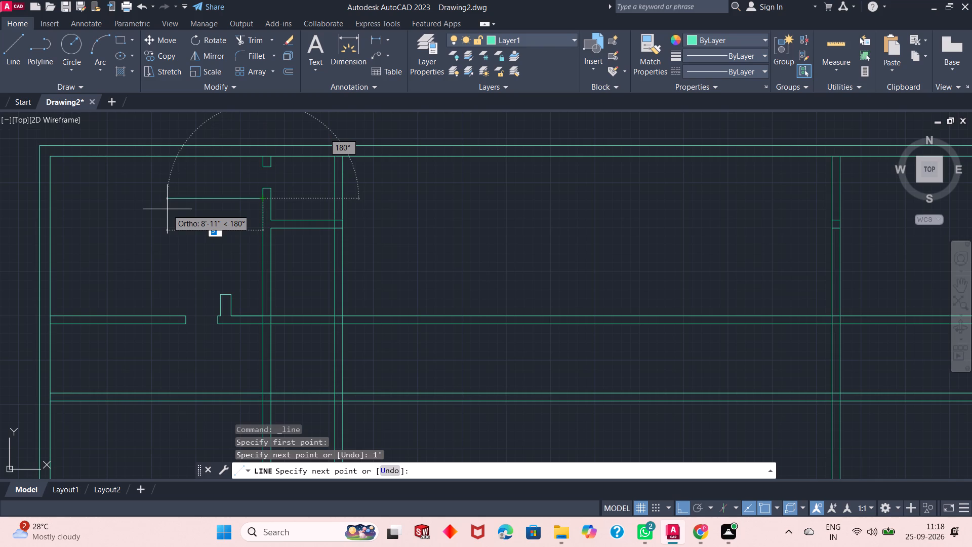
pyautogui.write("4'")
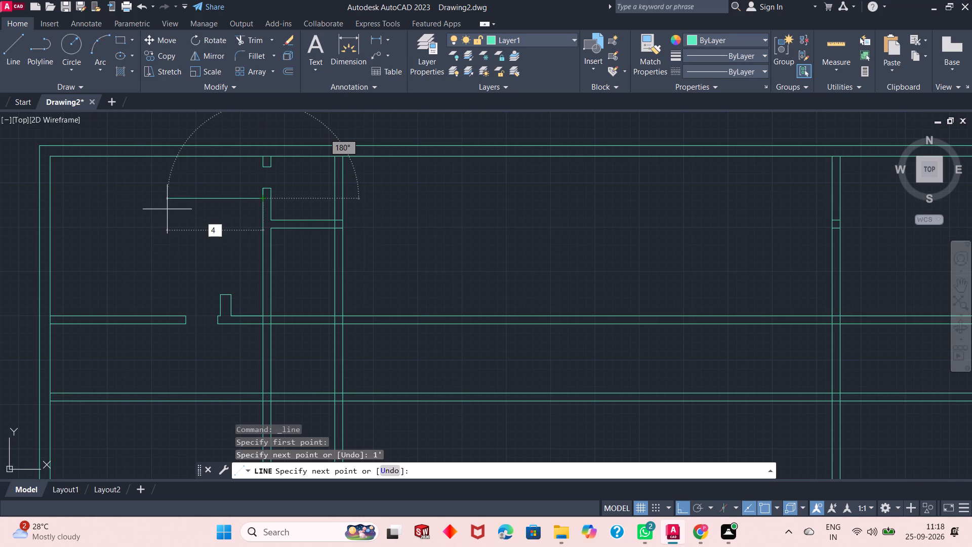
pyautogui.press('Return')
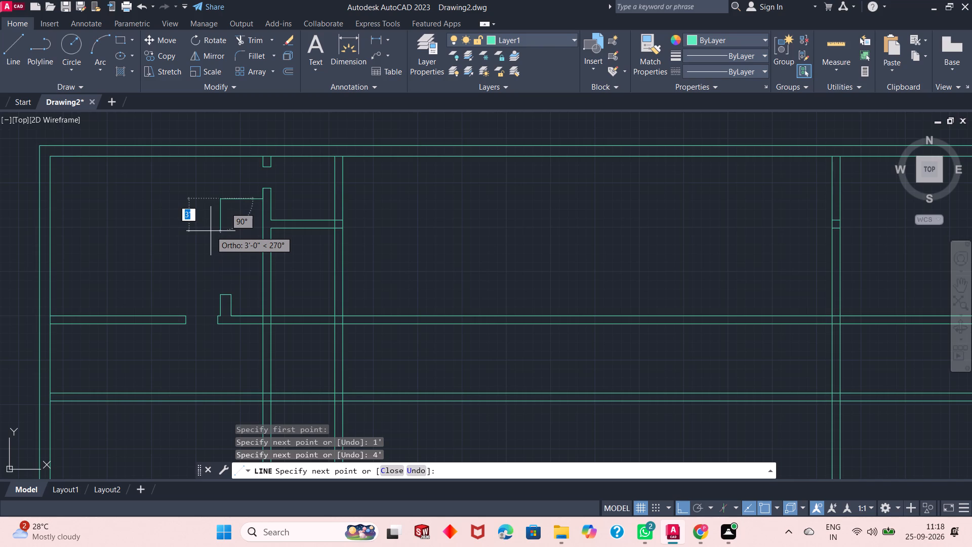
pyautogui.press('2')
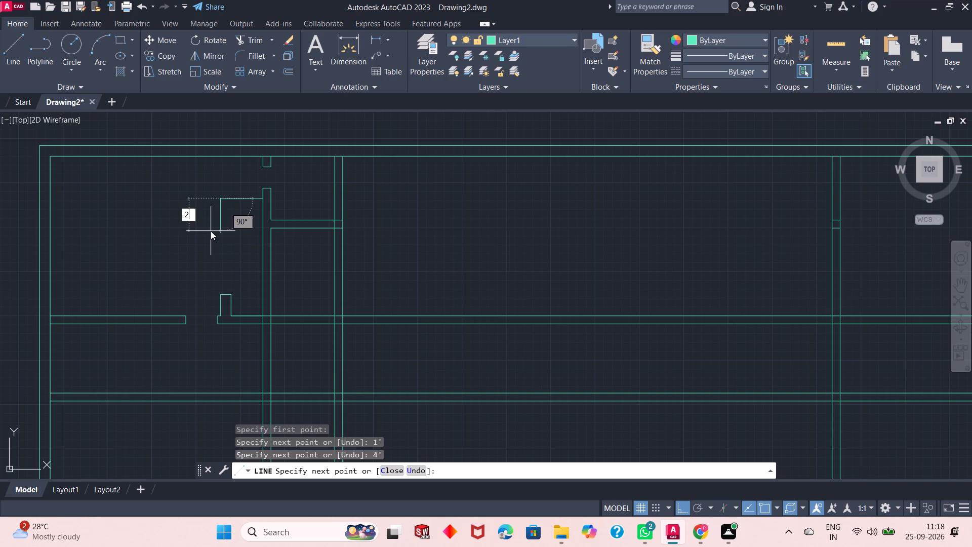
pyautogui.press('BackSpace')
pyautogui.press('3')
pyautogui.press("'")
pyautogui.press('Return')
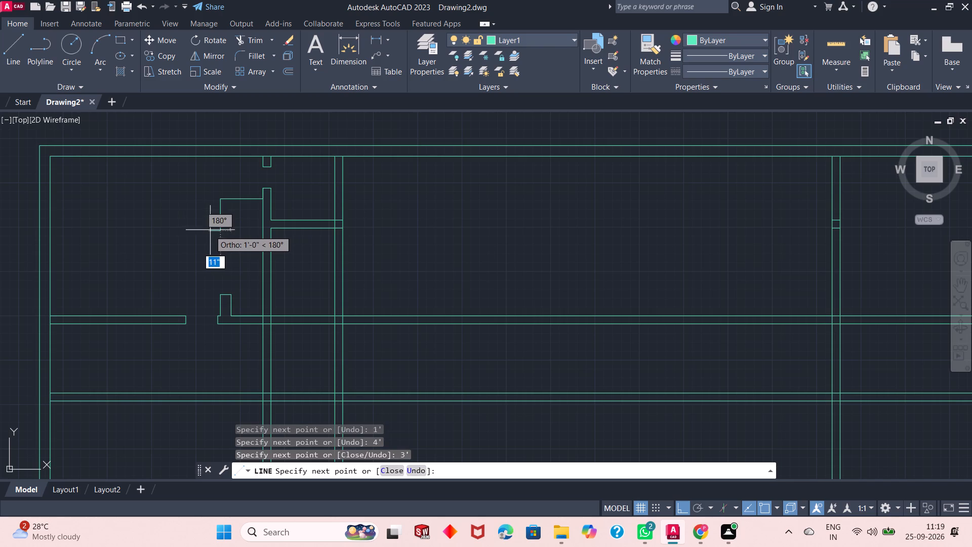
pyautogui.write("1'")
pyautogui.press('Return')
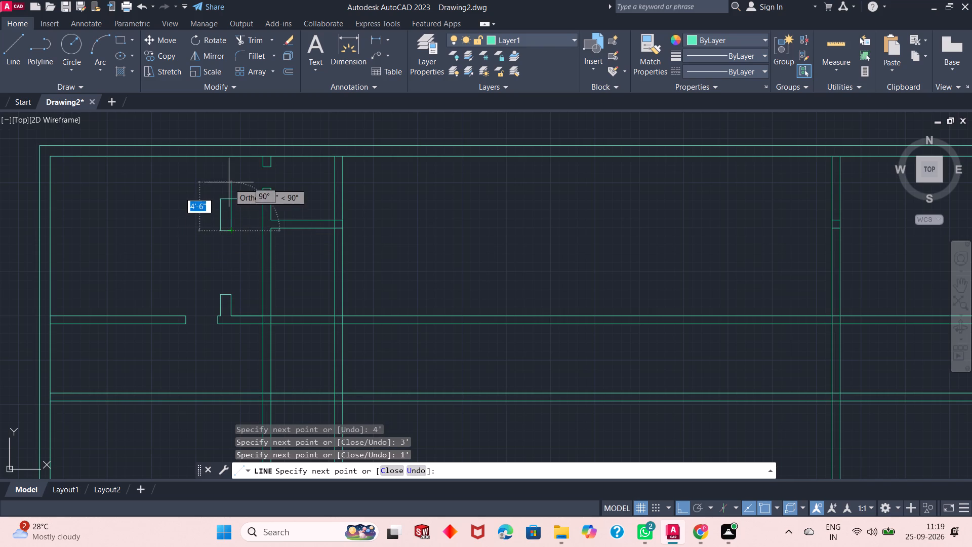
pyautogui.press('2')
pyautogui.press("'")
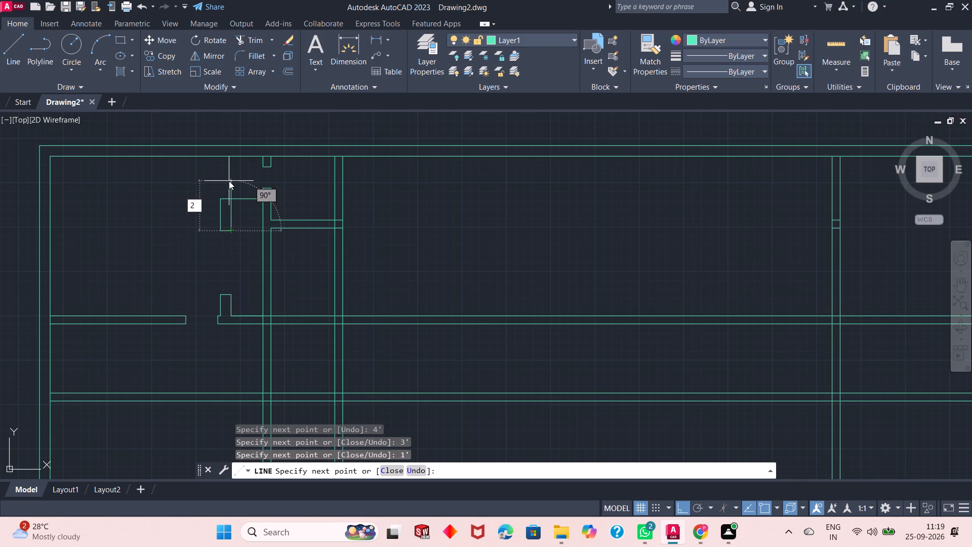
pyautogui.press('Return')
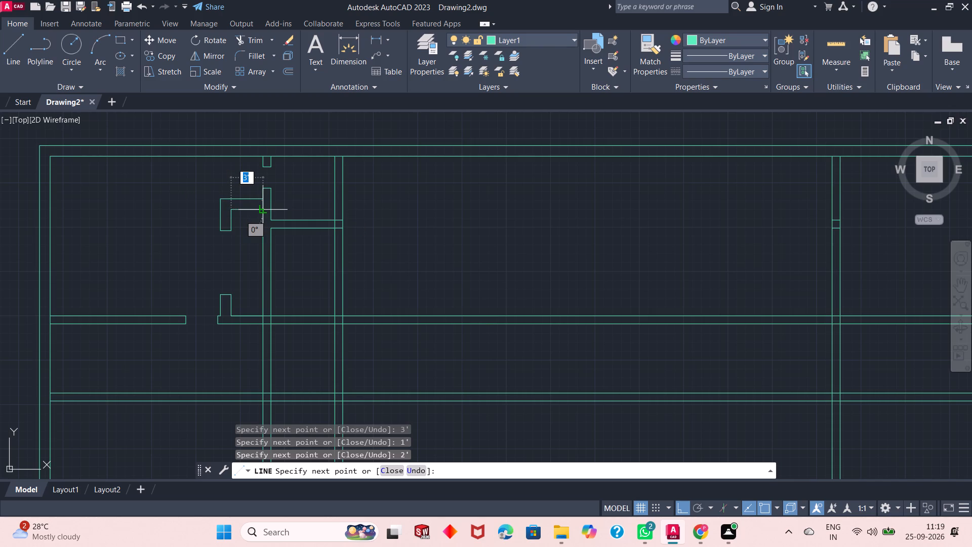
pyautogui.click(263, 210)
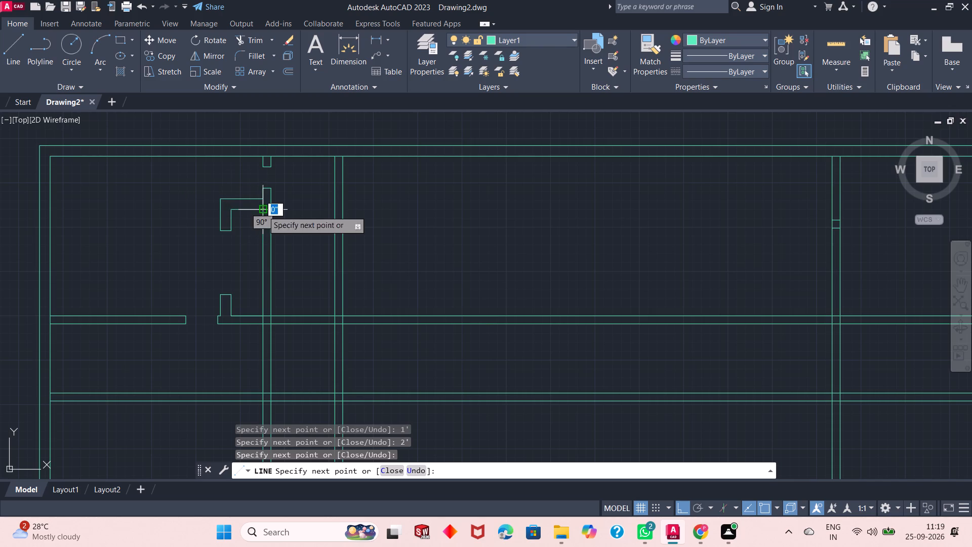
pyautogui.press('Escape')
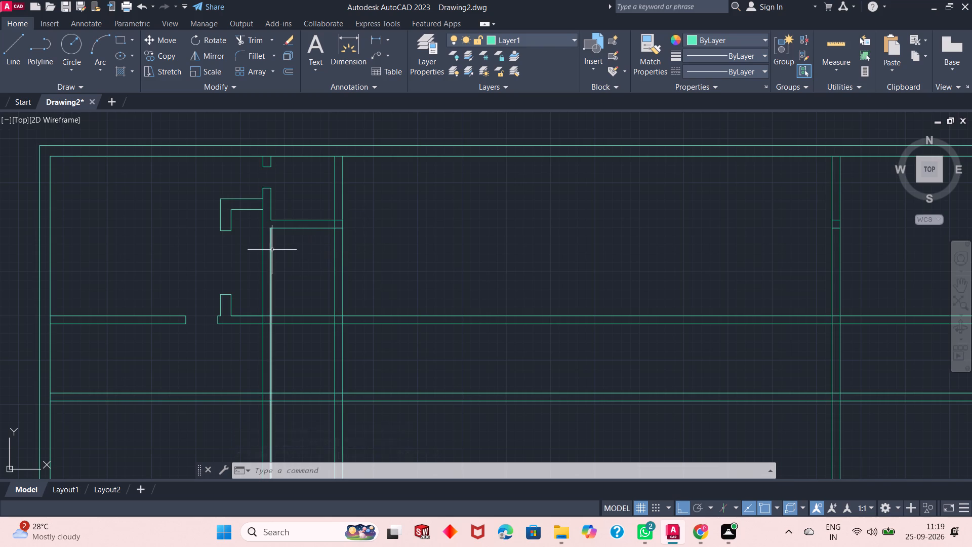
# Erase the L-shaped wall's lower horizontal line running to the first vertical partition.
pyautogui.click(244, 210)
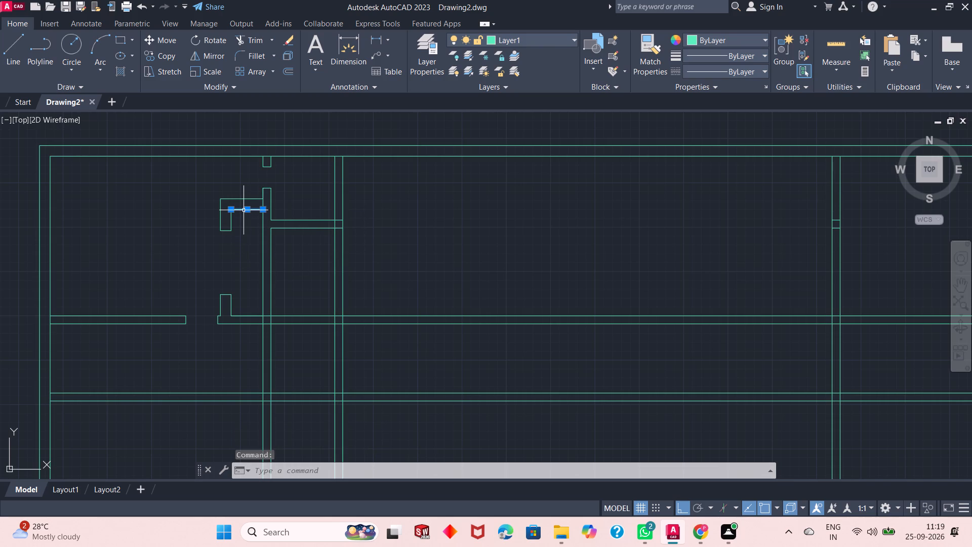
pyautogui.press('Delete')
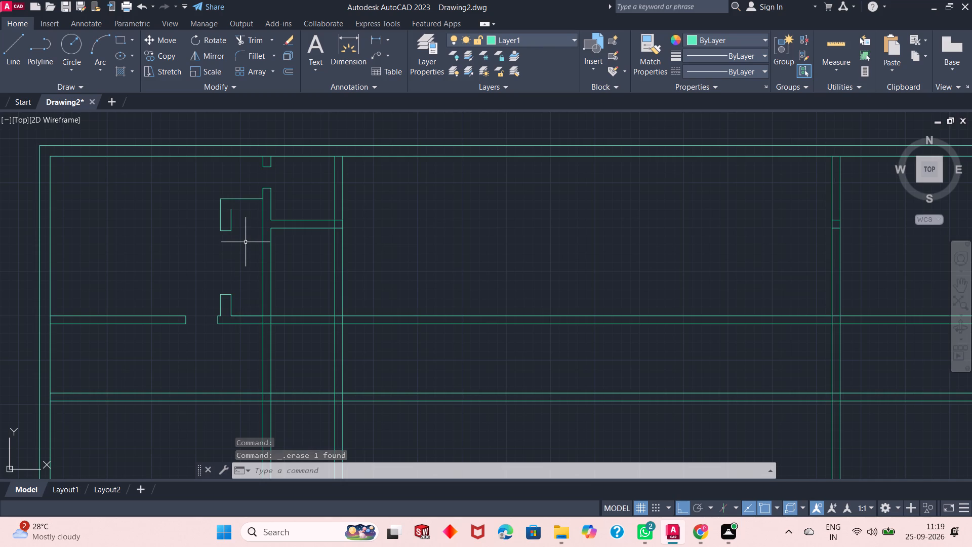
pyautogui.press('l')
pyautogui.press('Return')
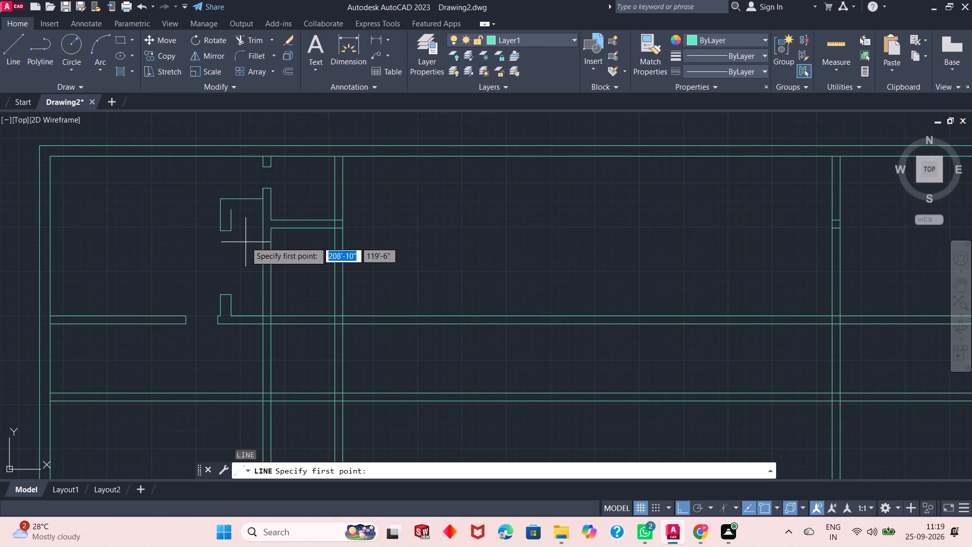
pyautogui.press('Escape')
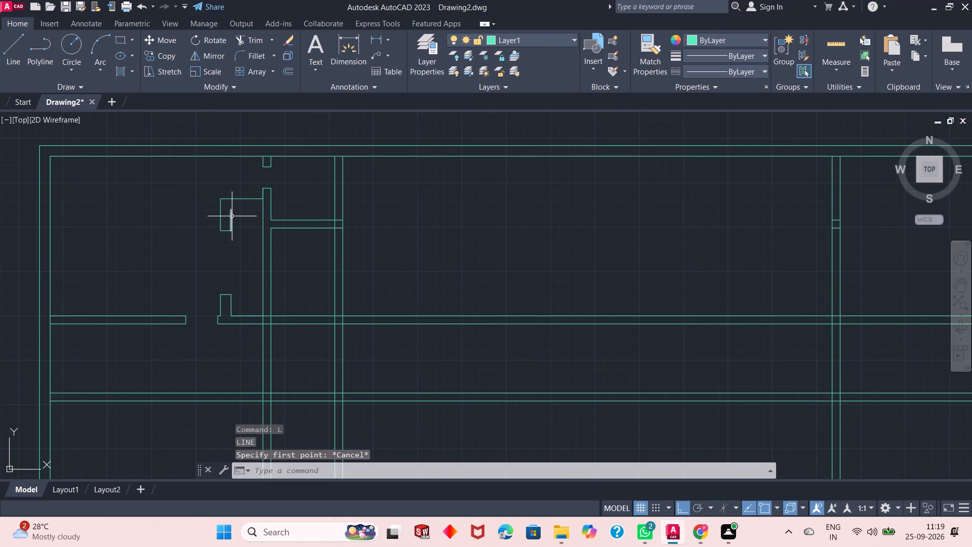
# Erase the short inner vertical line of the L-shaped wall west of the first vertical partition.
pyautogui.click(232, 215)
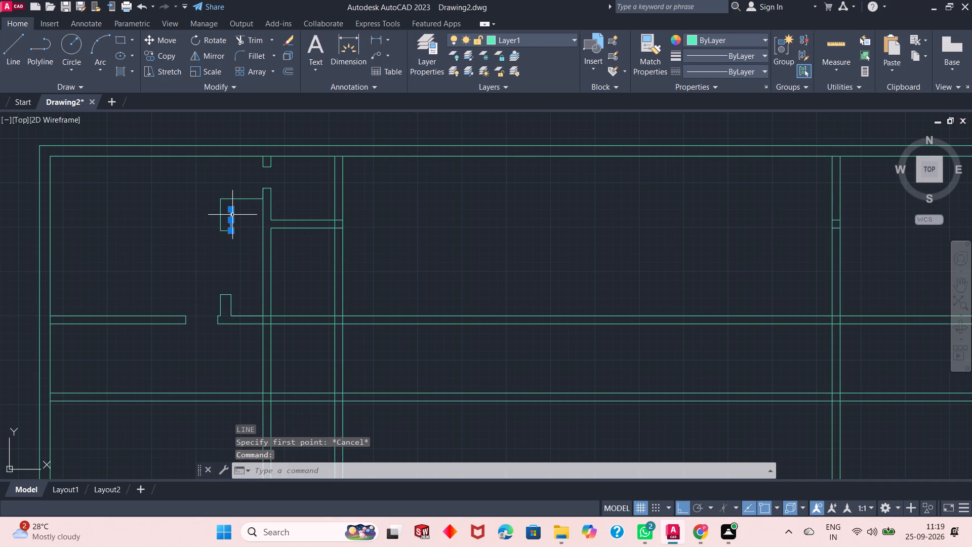
pyautogui.press('Delete')
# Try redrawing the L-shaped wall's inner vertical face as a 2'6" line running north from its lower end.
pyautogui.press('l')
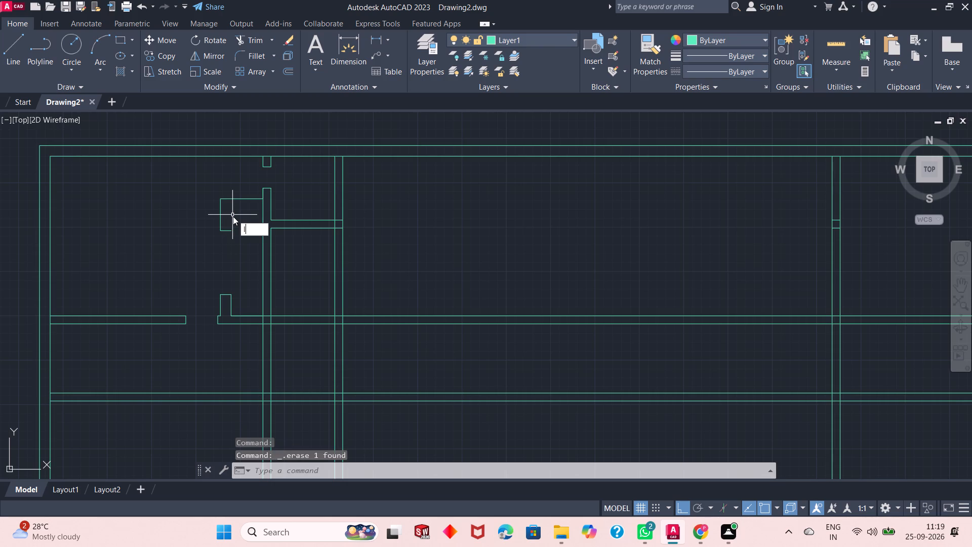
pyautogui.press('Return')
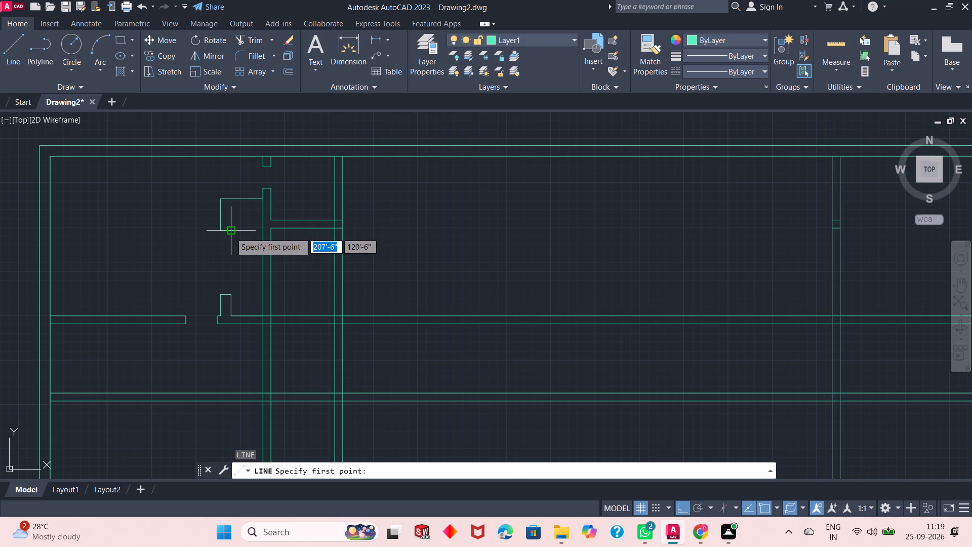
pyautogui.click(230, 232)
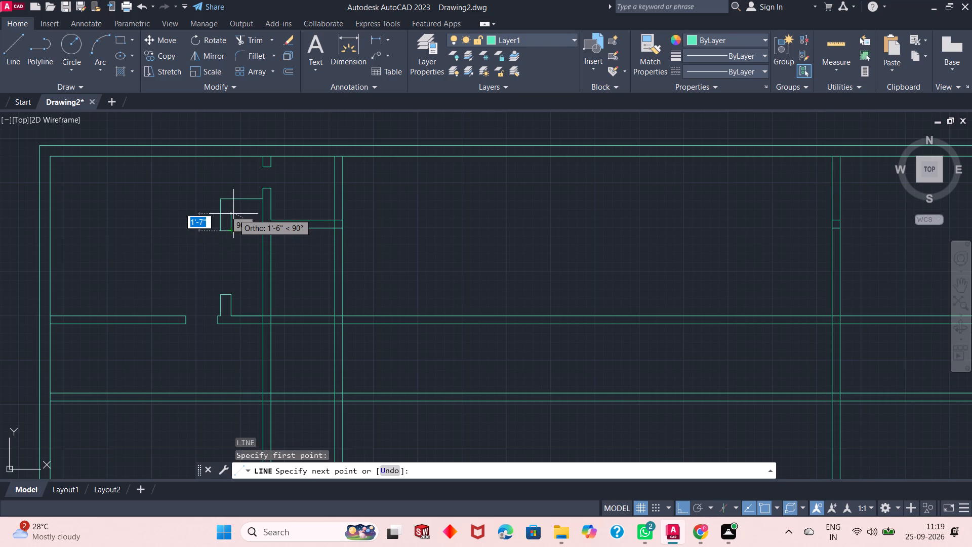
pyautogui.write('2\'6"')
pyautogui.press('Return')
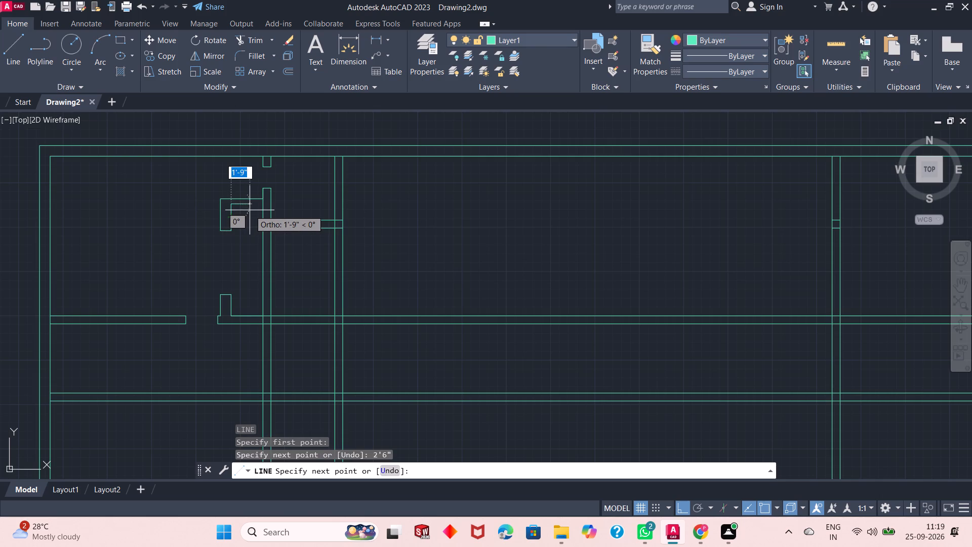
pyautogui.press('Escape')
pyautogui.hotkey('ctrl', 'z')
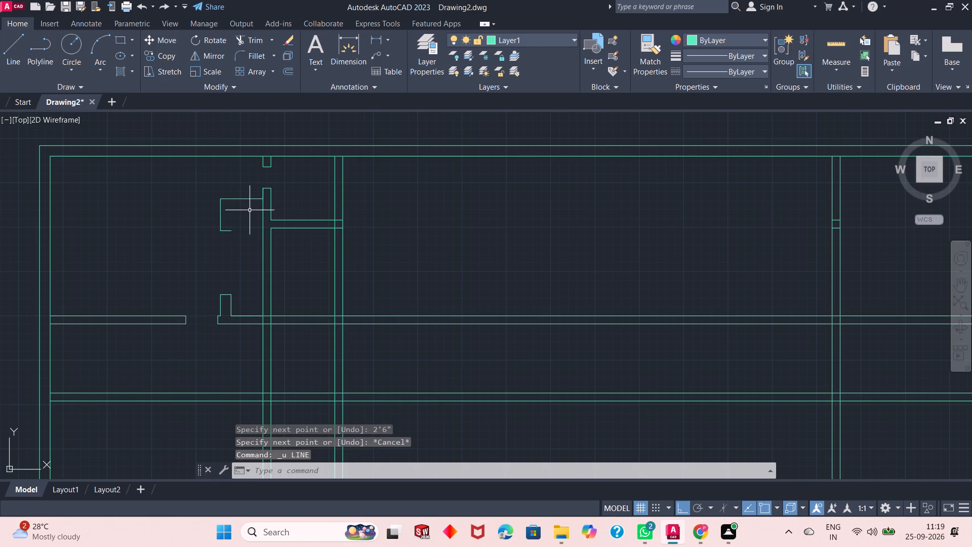
# Draw the L-shaped wall's inner face 2'3" north from its lower end, then east to the first vertical partition.
pyautogui.press('l')
pyautogui.press('Return')
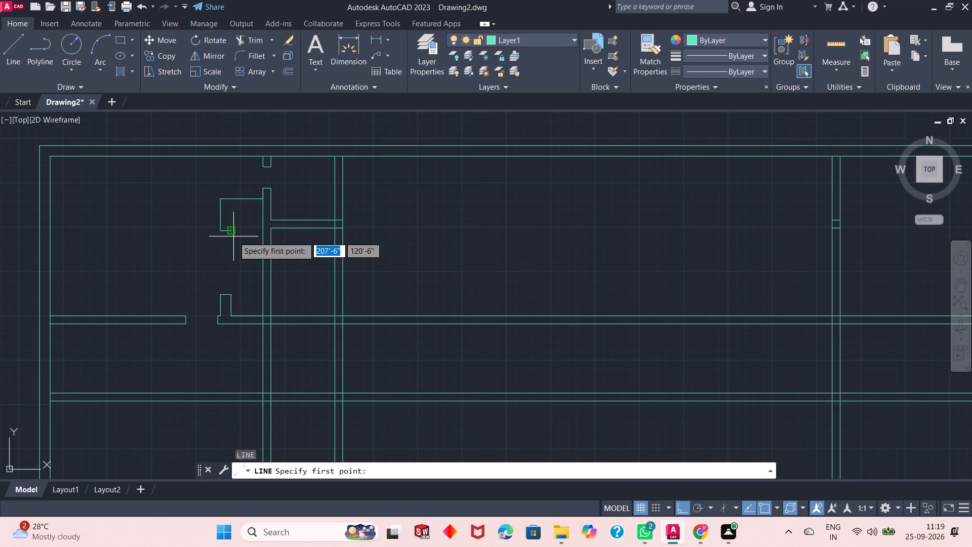
pyautogui.click(232, 231)
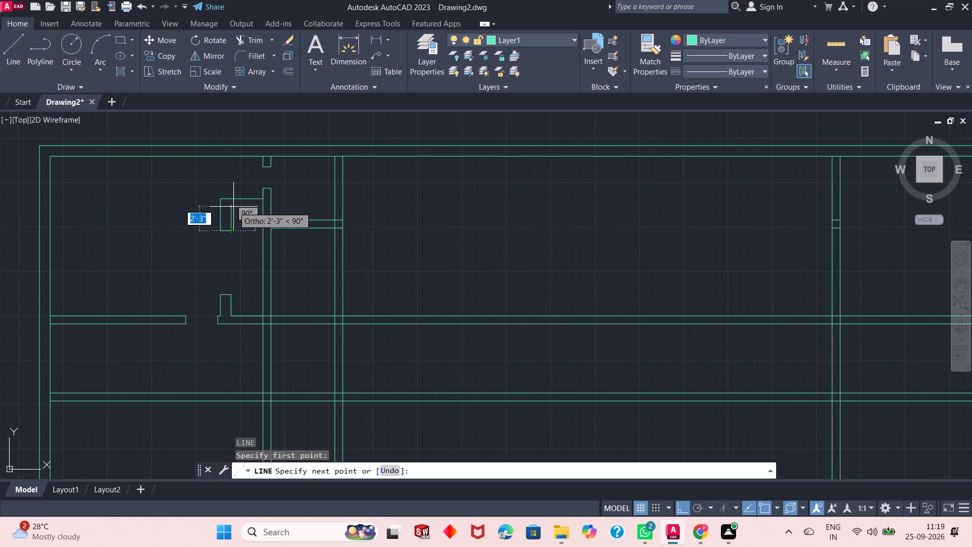
pyautogui.write("2'")
pyautogui.write('3"')
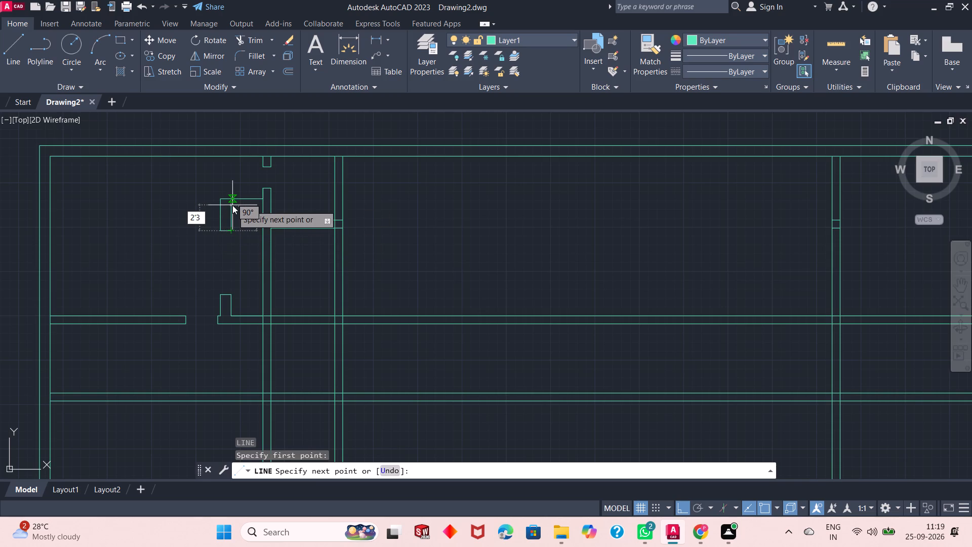
pyautogui.press('Return')
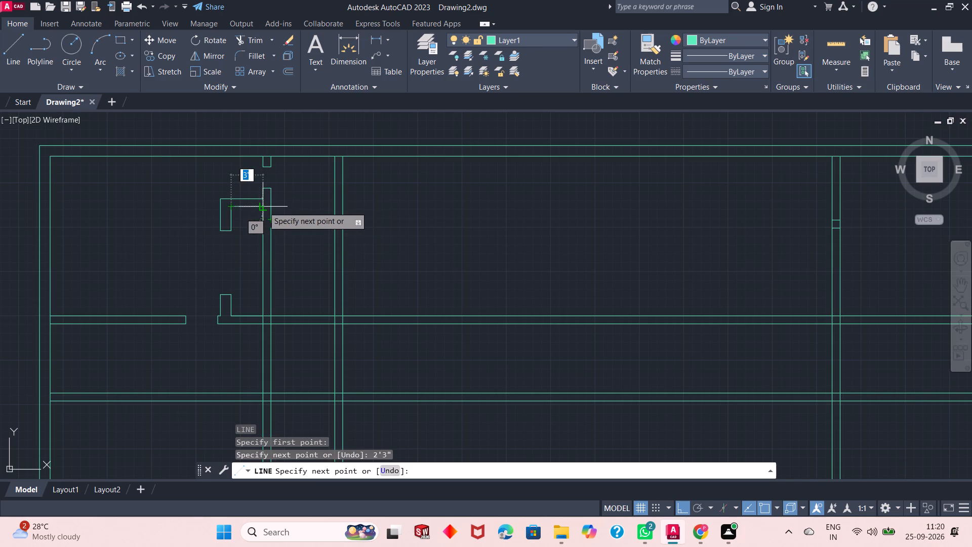
pyautogui.click(261, 207)
pyautogui.rightClick(289, 198)
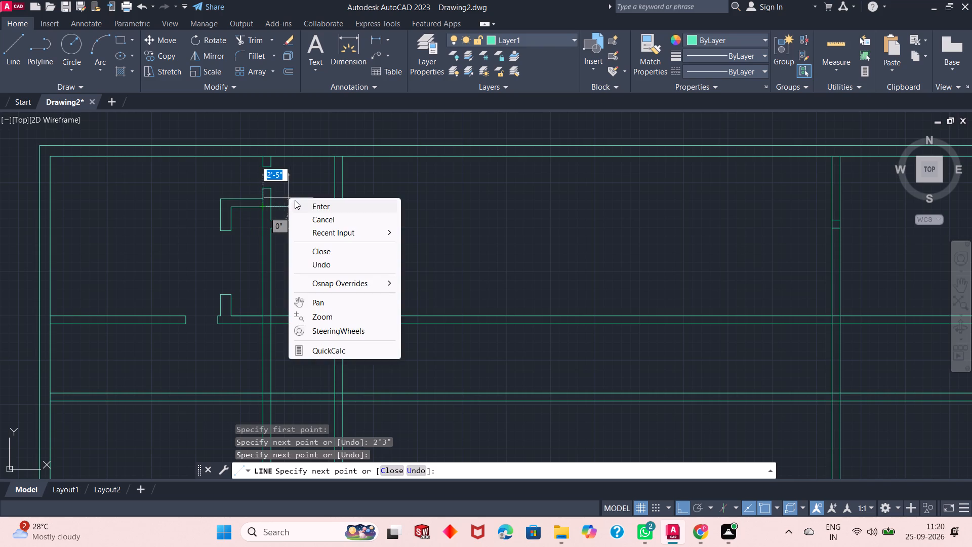
pyautogui.click(298, 203)
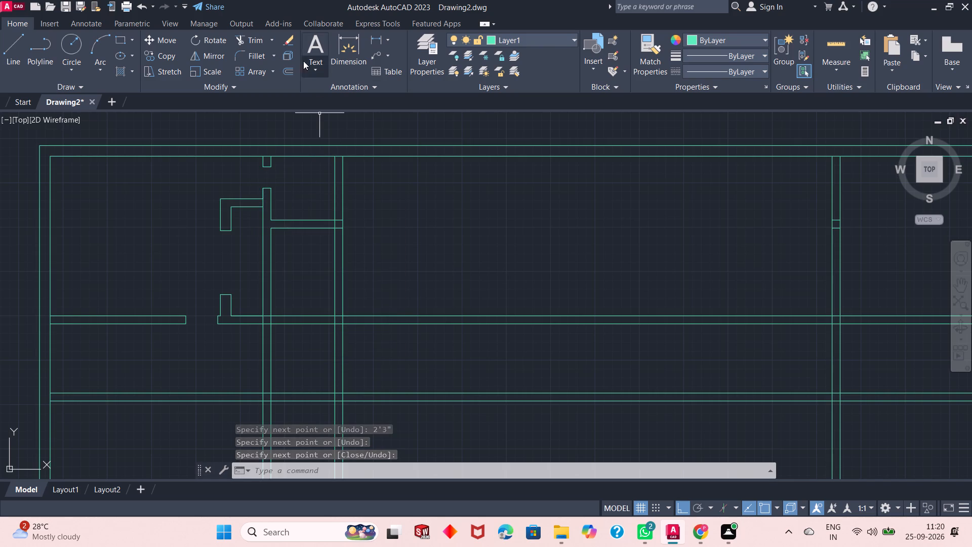
# Trim the first vertical partition's west face at the L-shaped wall, and the crossing lines where it meets the upper long horizontal partition.
pyautogui.click(246, 44)
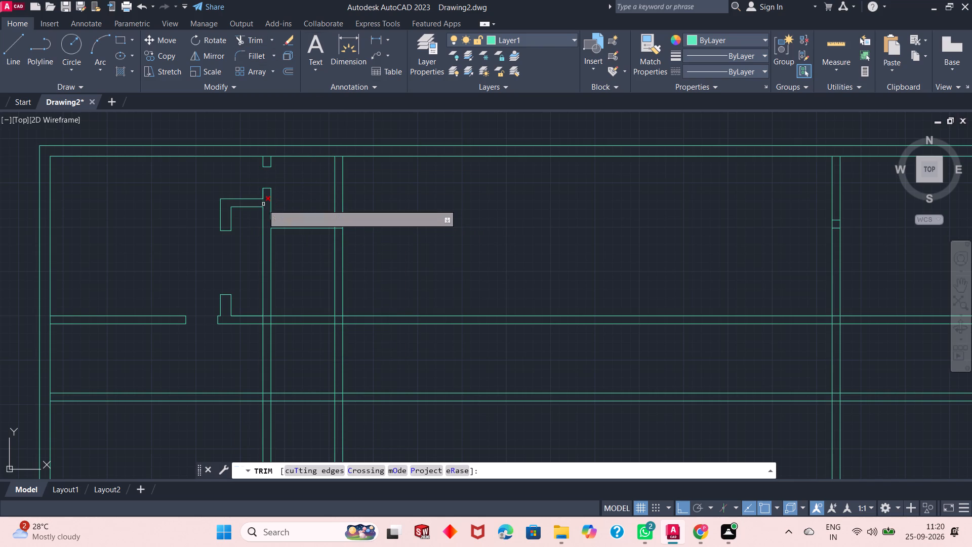
pyautogui.click(262, 204)
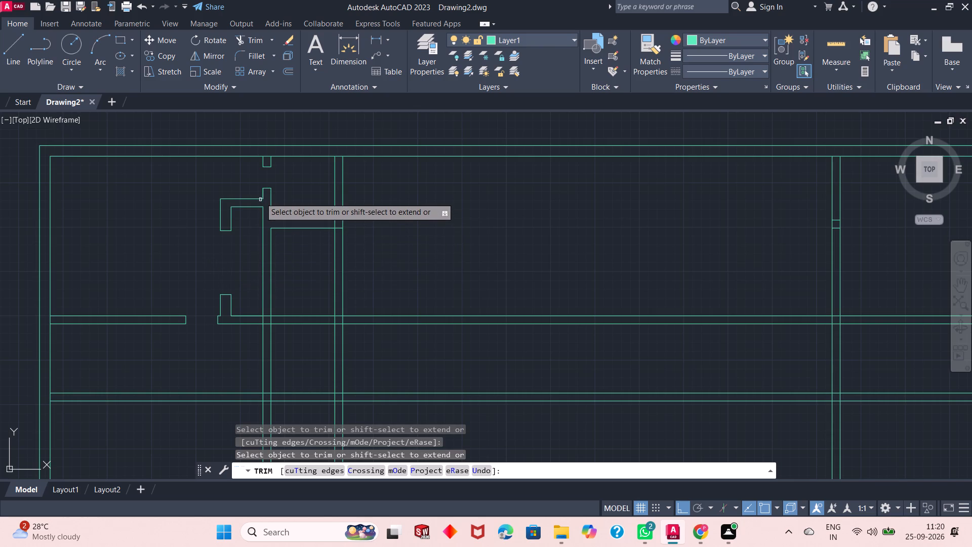
pyautogui.click(263, 321)
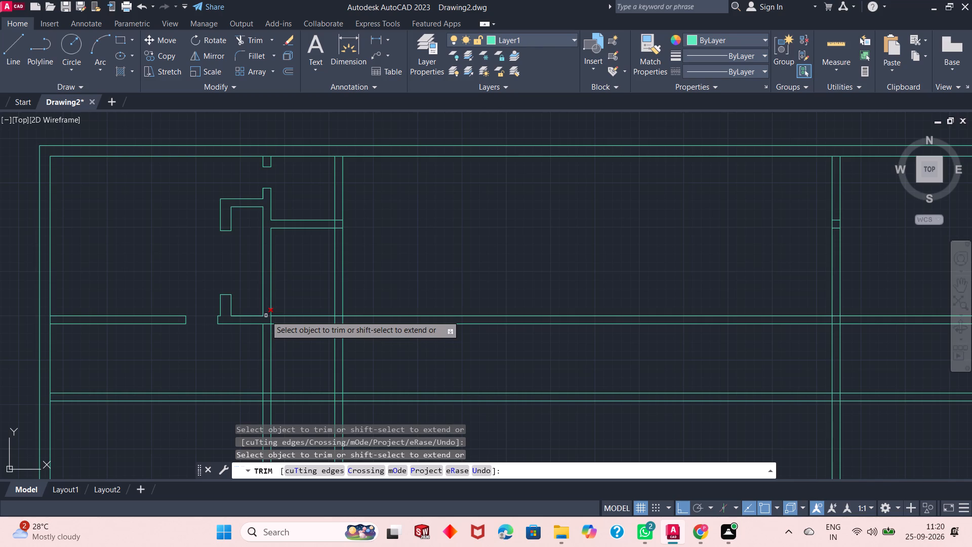
pyautogui.click(266, 316)
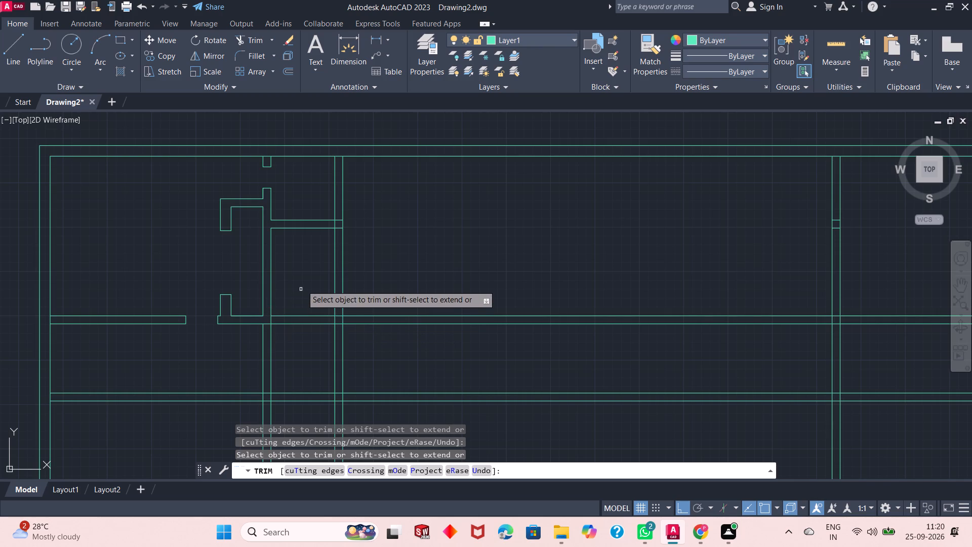
pyautogui.rightClick(302, 283)
pyautogui.click(318, 291)
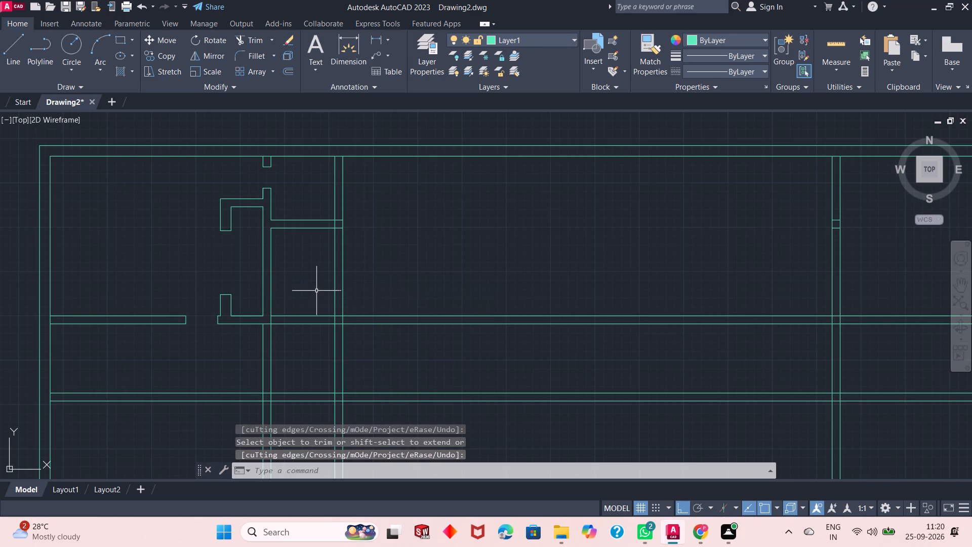
# Trim the crossing lines where the short horizontal partition meets the second vertical partition to open up the junction.
pyautogui.scroll(1, 227, 243)
pyautogui.scroll(-2, 244, 239)
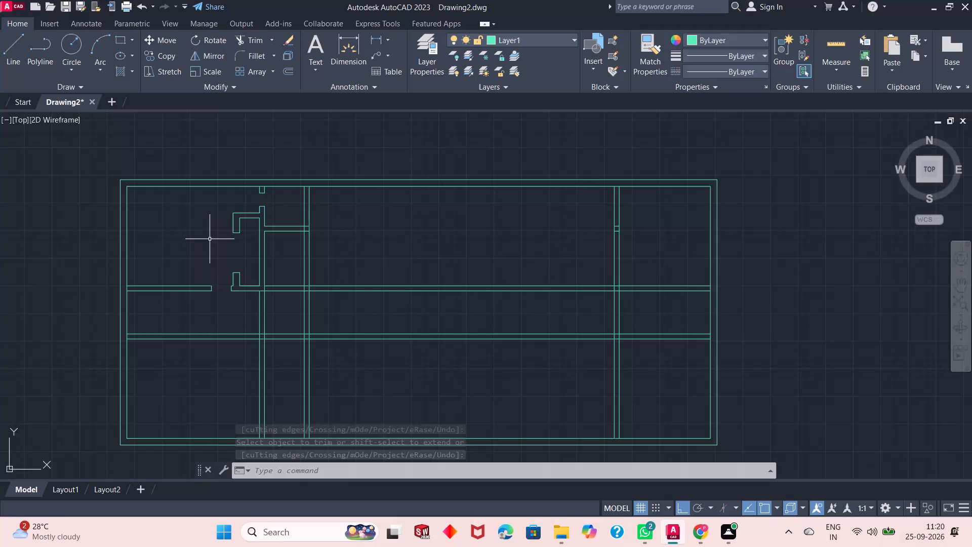
pyautogui.scroll(1, 210, 239)
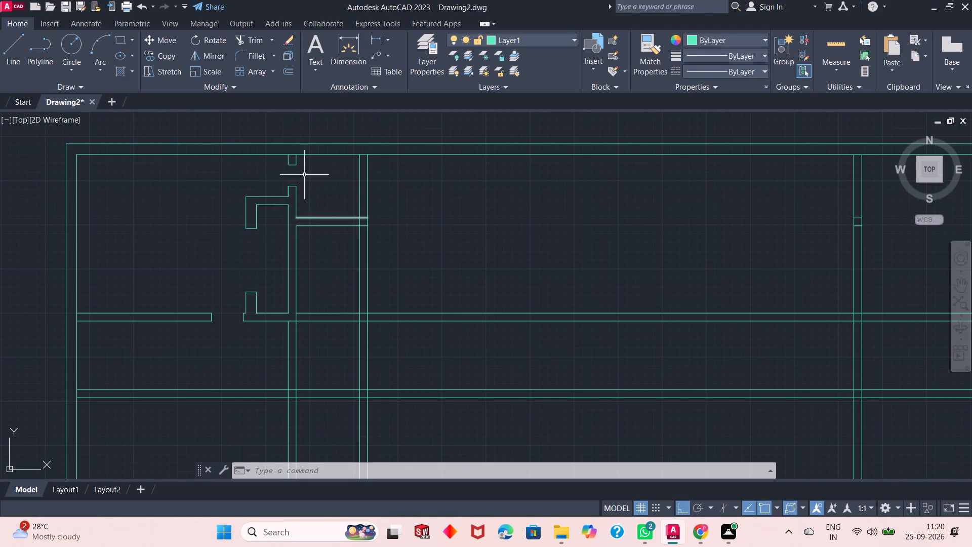
pyautogui.scroll(1, 329, 193)
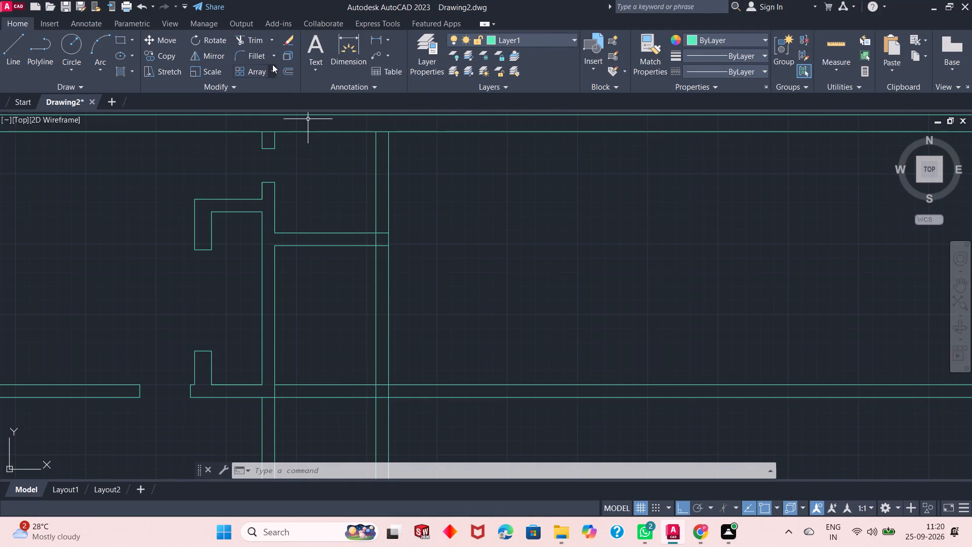
pyautogui.click(249, 42)
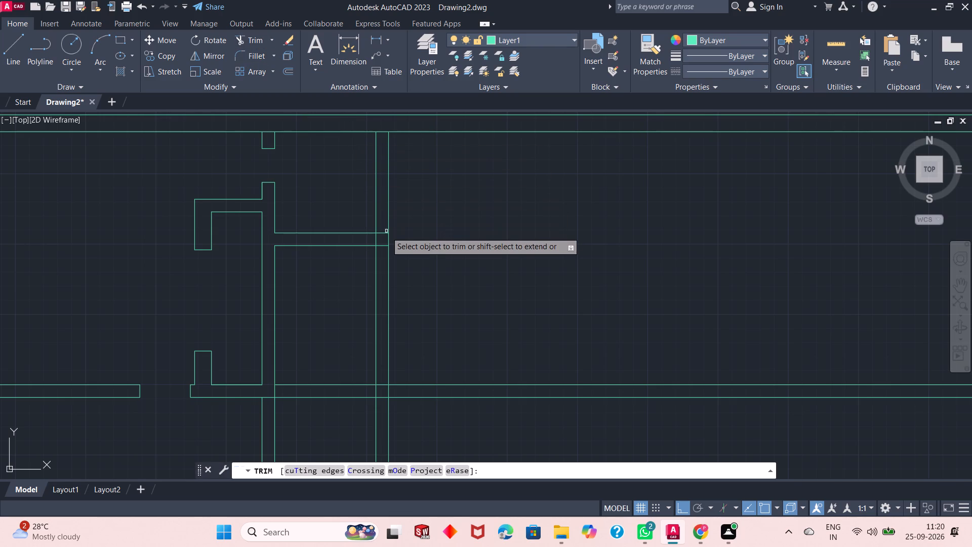
pyautogui.click(381, 230)
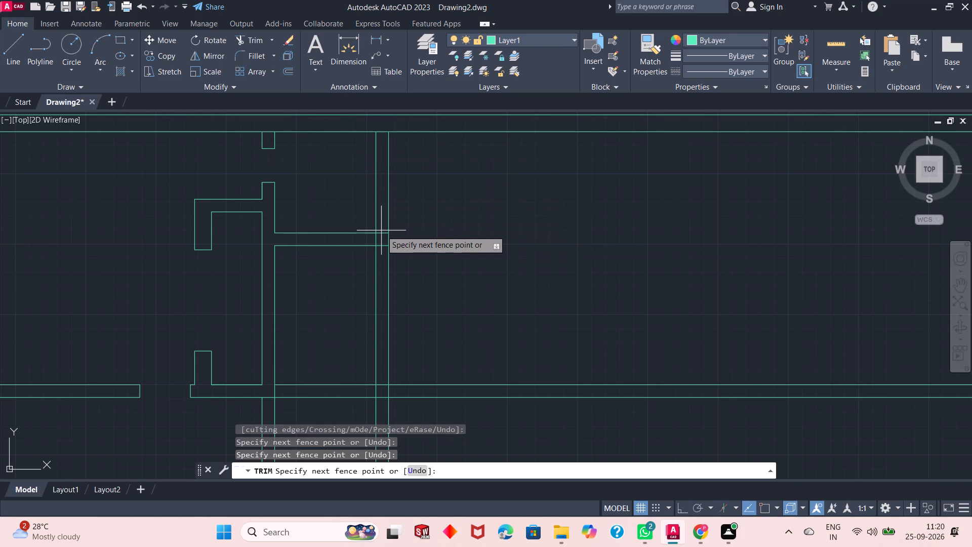
pyautogui.click(380, 254)
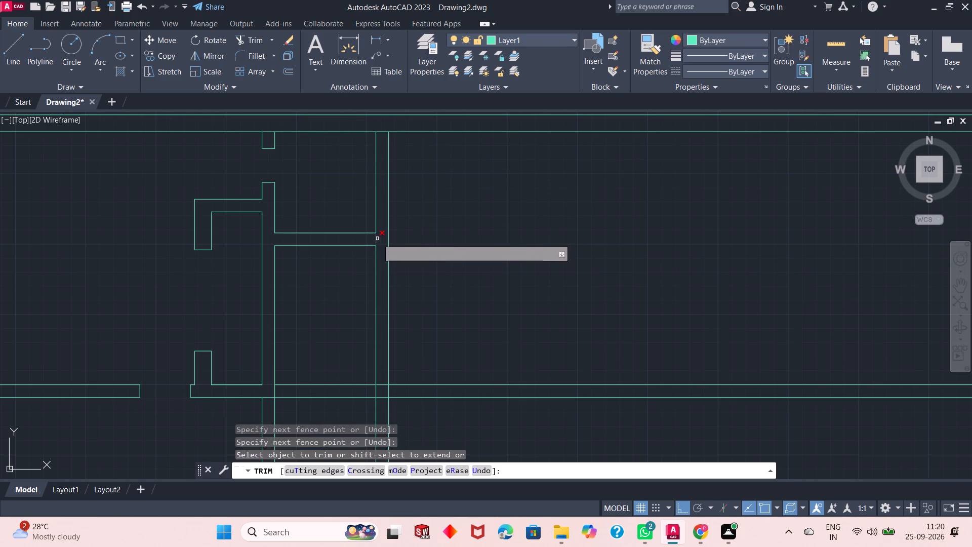
pyautogui.click(377, 239)
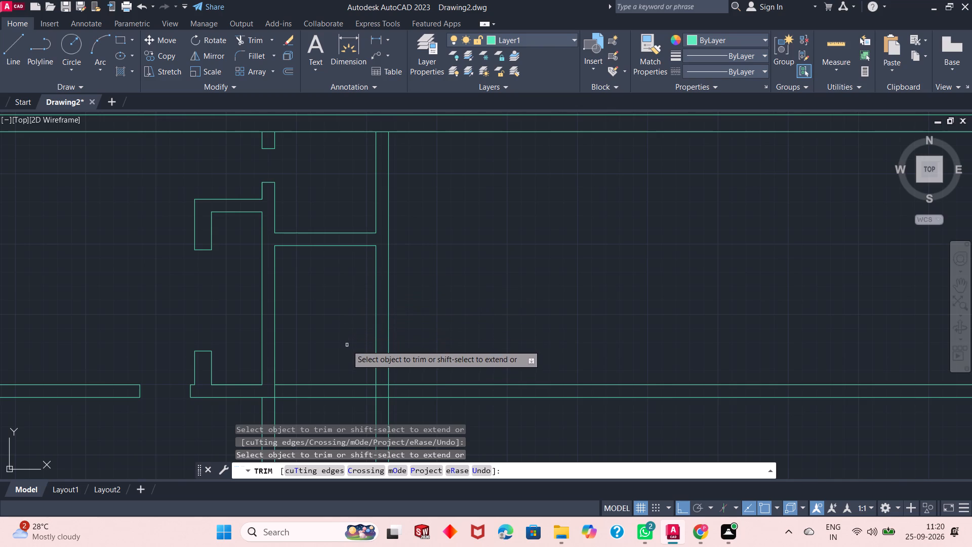
pyautogui.scroll(1, 346, 347)
pyautogui.scroll(-2, 346, 347)
pyautogui.scroll(3, 335, 385)
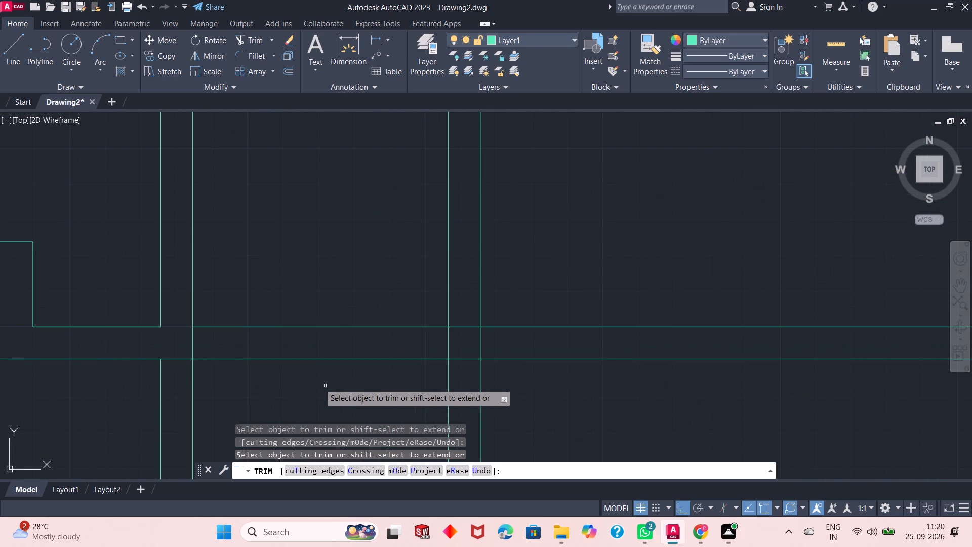
pyautogui.scroll(-1, 332, 354)
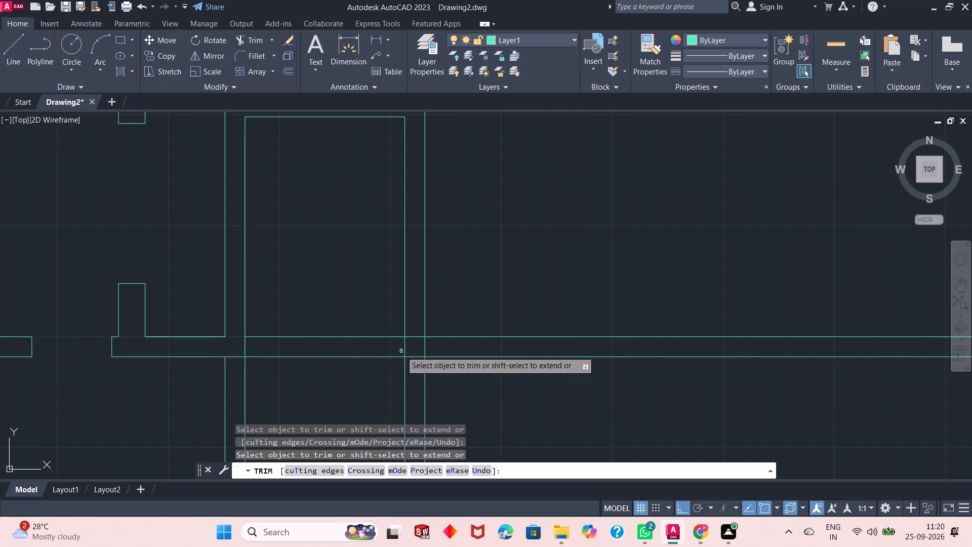
pyautogui.press('Escape')
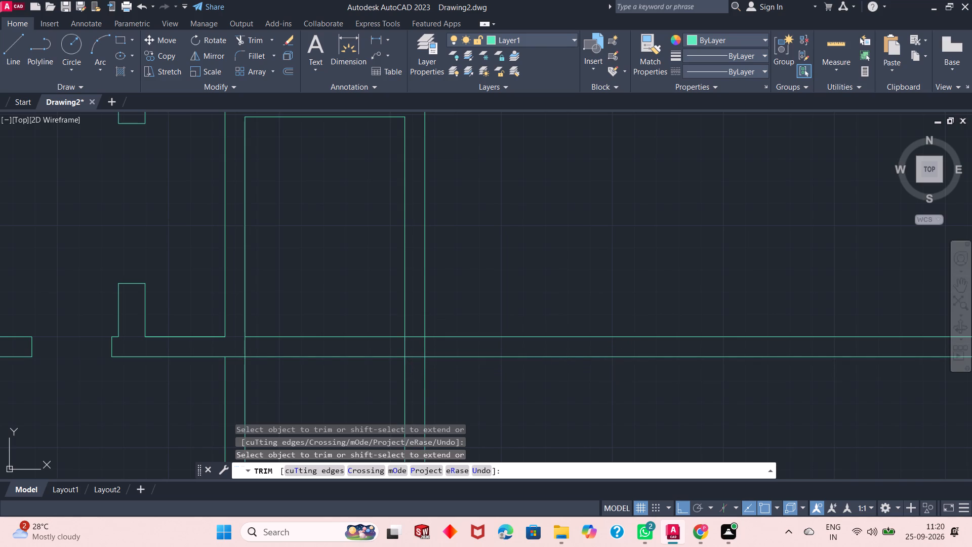
# Offset the first vertical partition's east face 5" to the east to mark one side of an opening.
pyautogui.scroll(-1, 442, 322)
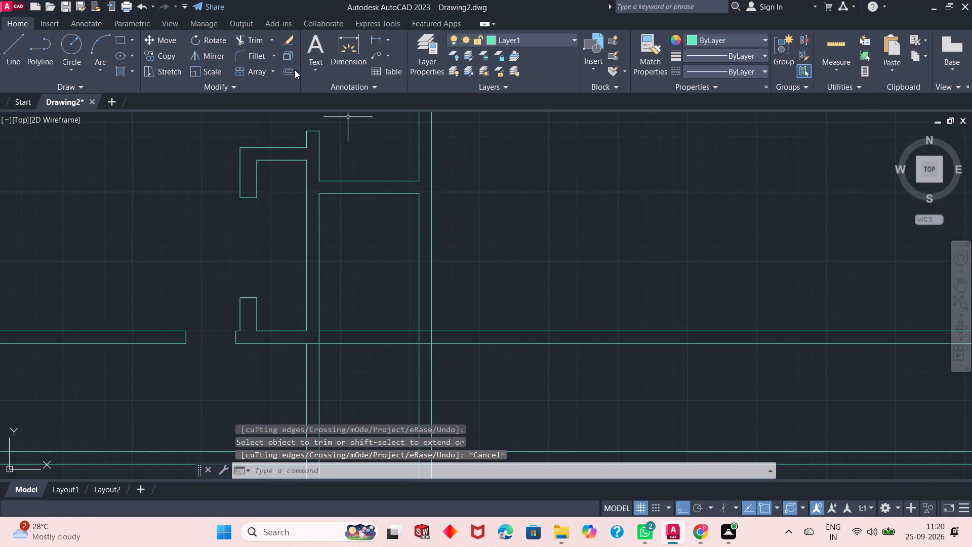
pyautogui.click(292, 71)
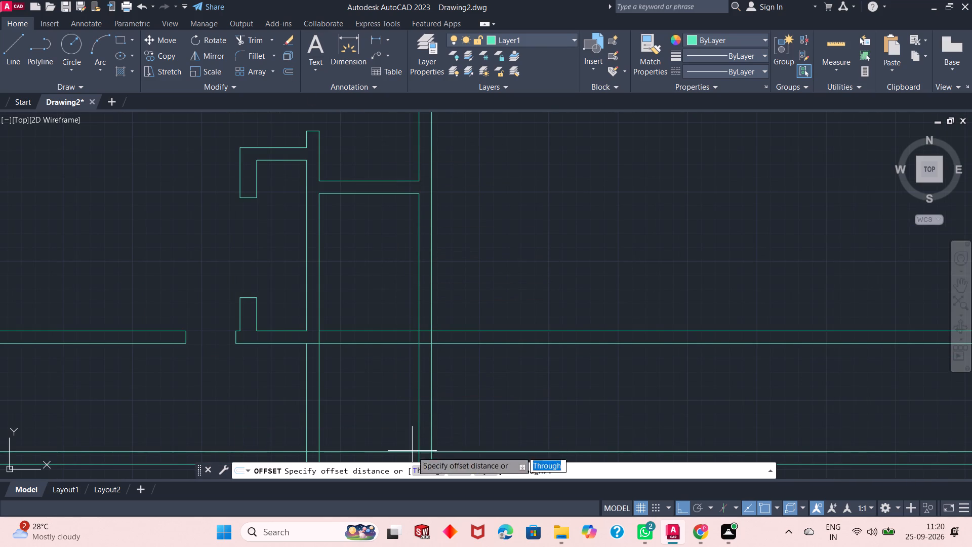
pyautogui.click(429, 468)
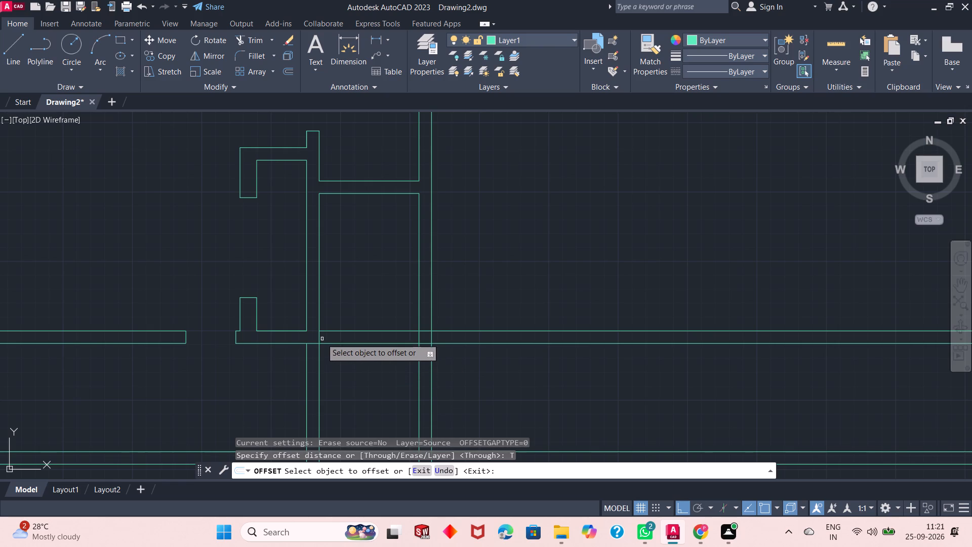
pyautogui.click(318, 338)
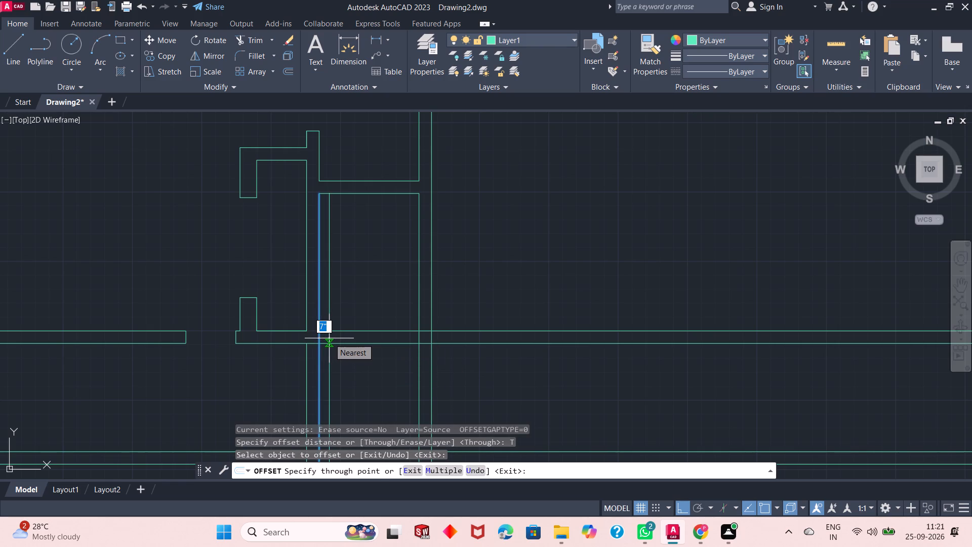
pyautogui.press('6')
pyautogui.hotkey('shift', '"')
pyautogui.press('BackSpace')
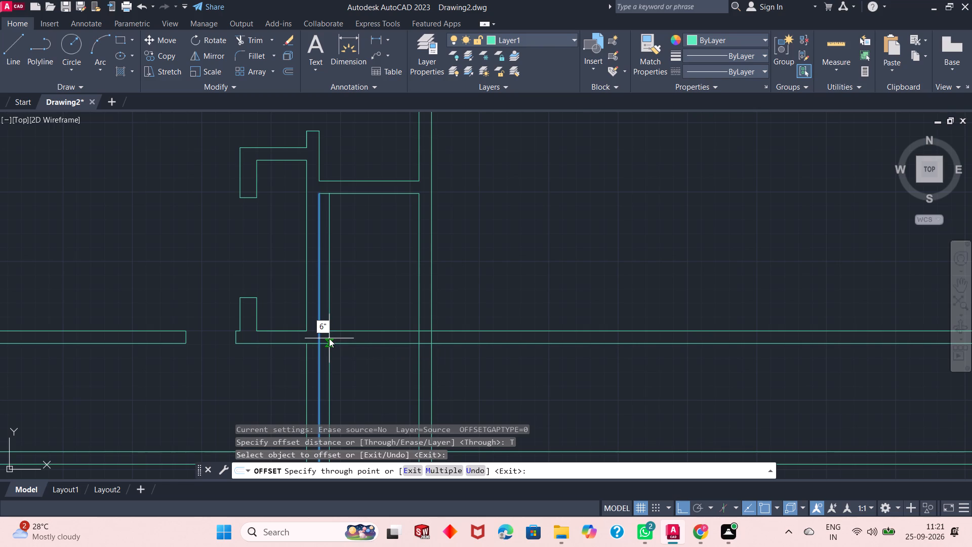
pyautogui.press('BackSpace')
pyautogui.press('BackSpace')
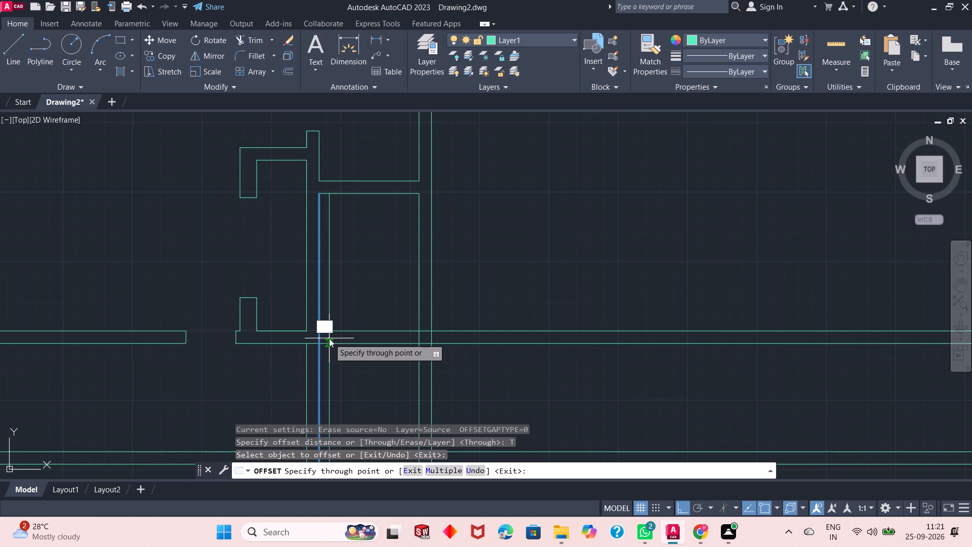
pyautogui.press('3')
pyautogui.press('BackSpace')
pyautogui.write('5"')
pyautogui.press('Return')
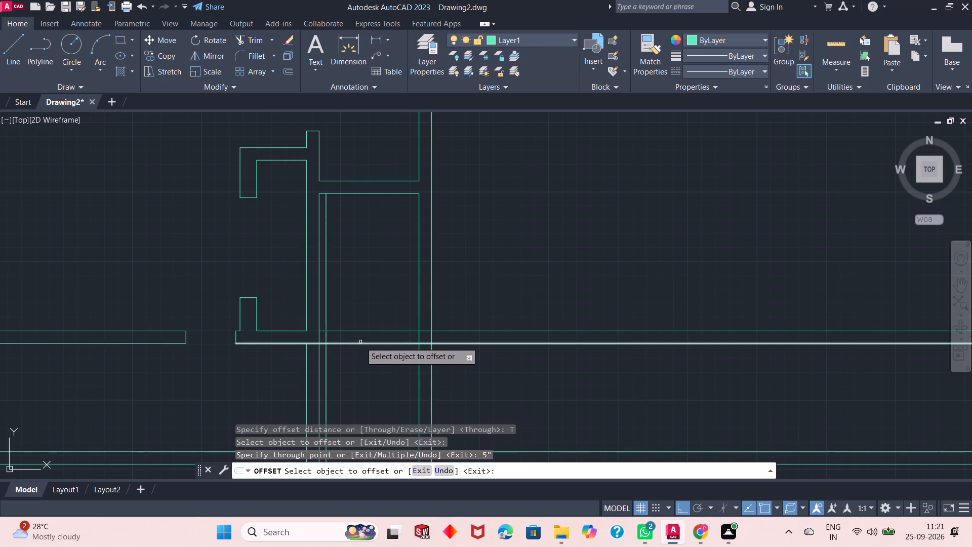
# Offset the second vertical partition's west face 3'9" to the west to mark the opening's other side.
pyautogui.click(420, 339)
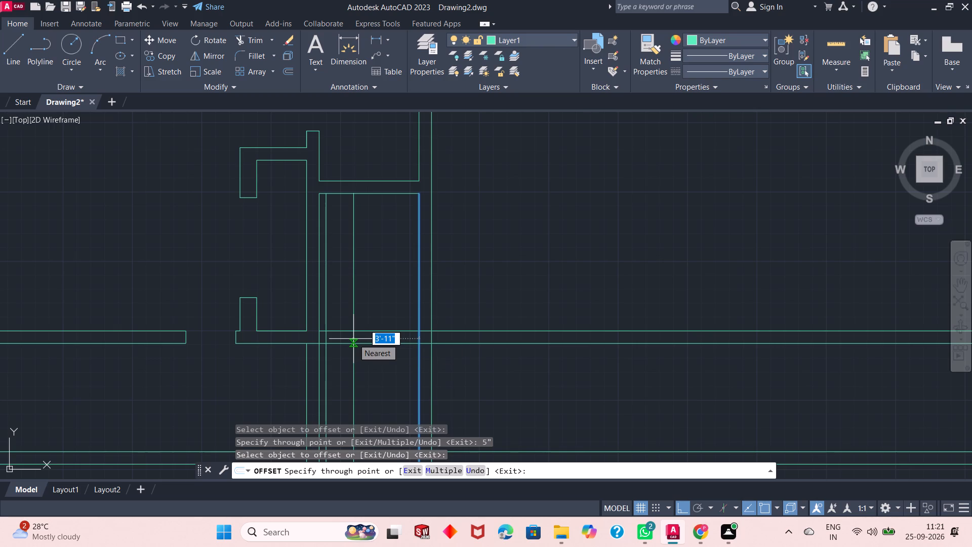
pyautogui.write('3\'9"')
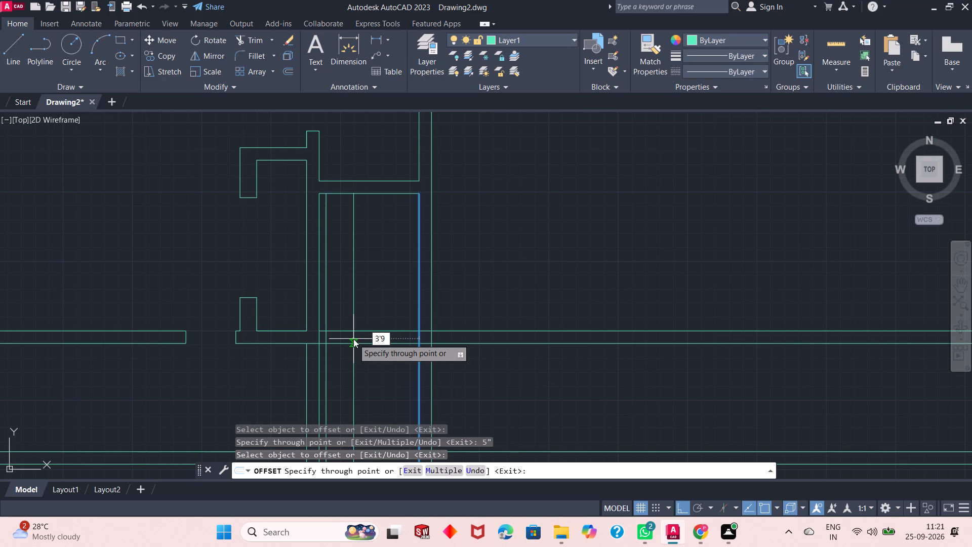
pyautogui.press('Return')
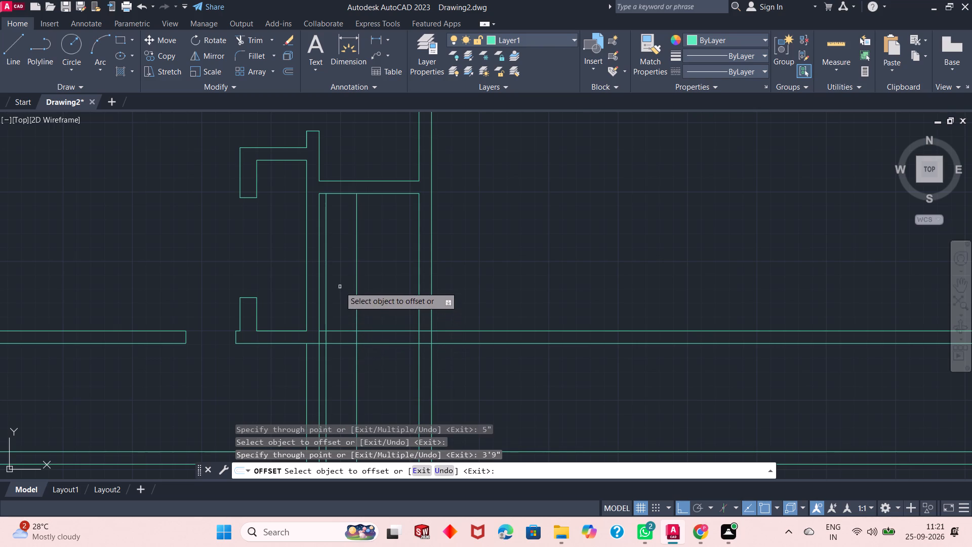
pyautogui.rightClick(340, 287)
pyautogui.click(351, 293)
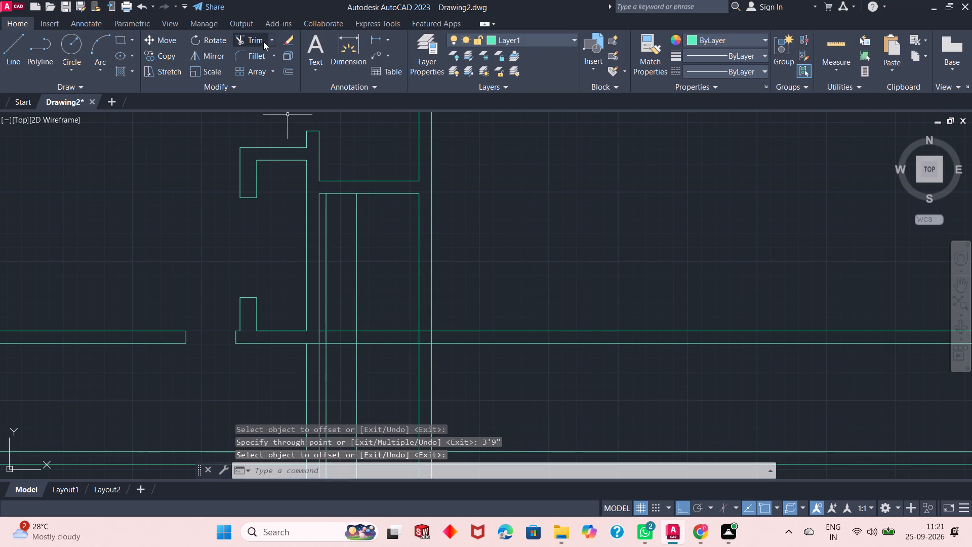
# Trim both offset lines above the upper long horizontal partition and between it and the lower long partition.
pyautogui.click(257, 41)
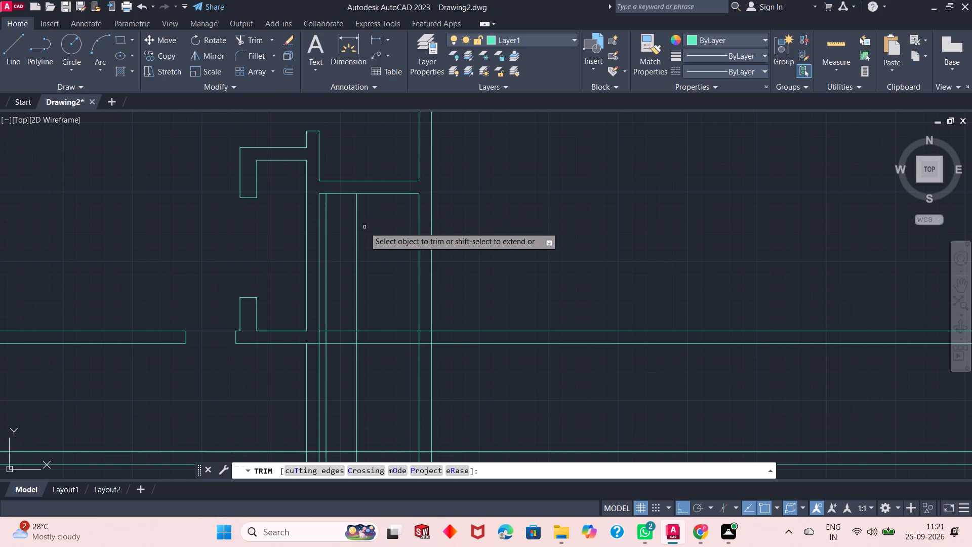
pyautogui.click(355, 235)
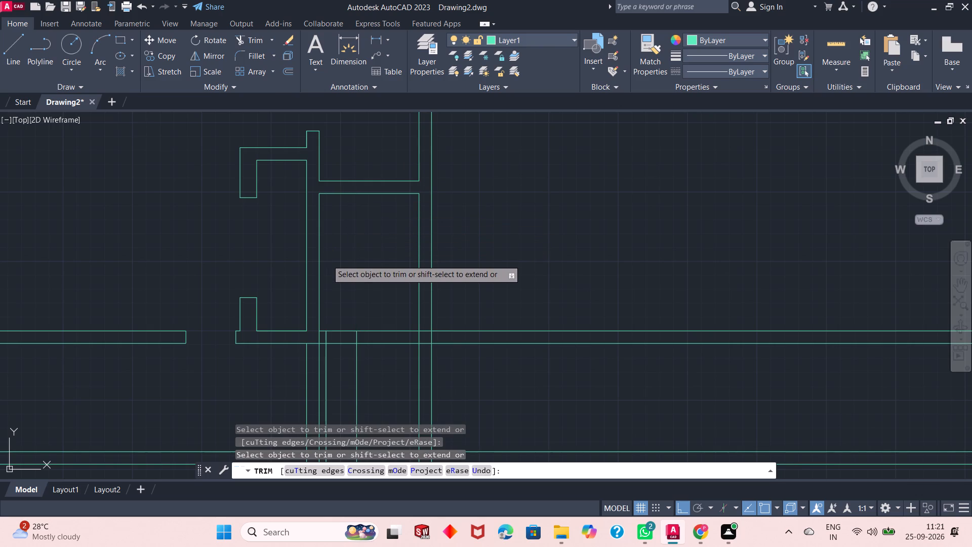
pyautogui.click(327, 260)
pyautogui.scroll(1, 386, 252)
pyautogui.scroll(-2, 386, 252)
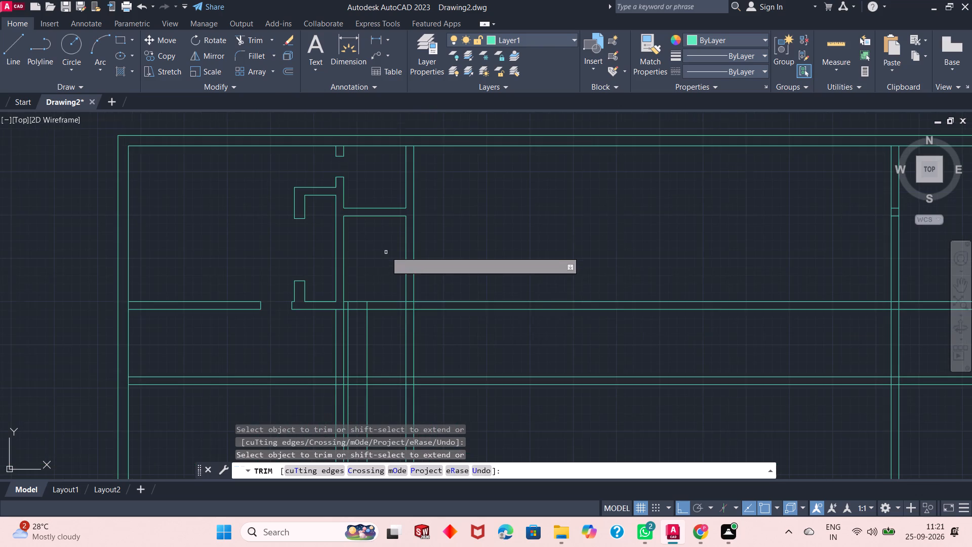
pyautogui.scroll(3, 357, 332)
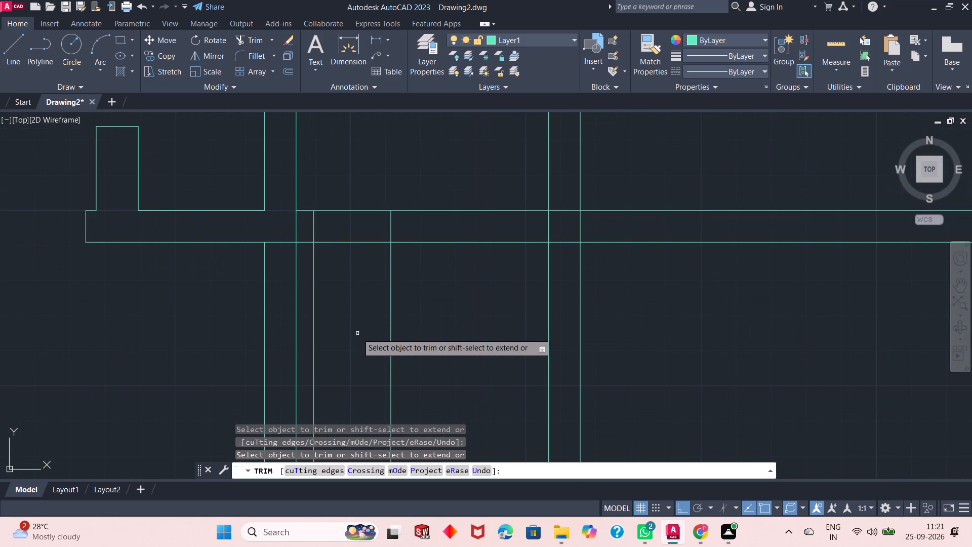
pyautogui.scroll(-5, 357, 333)
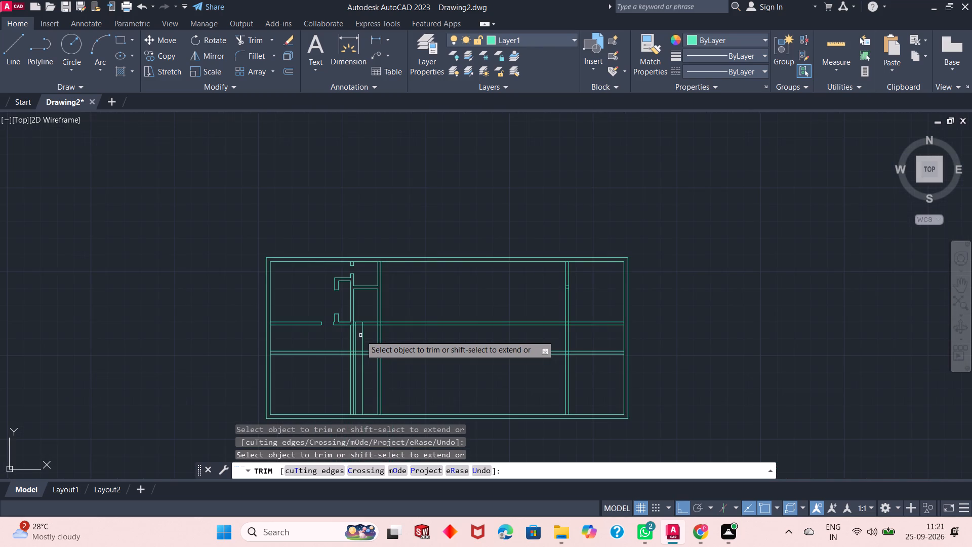
pyautogui.scroll(2, 360, 340)
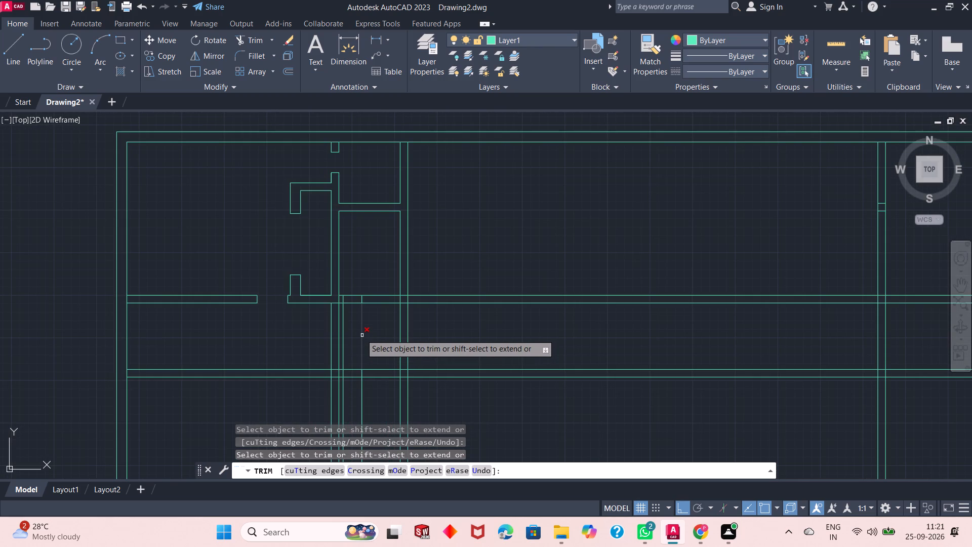
pyautogui.click(362, 318)
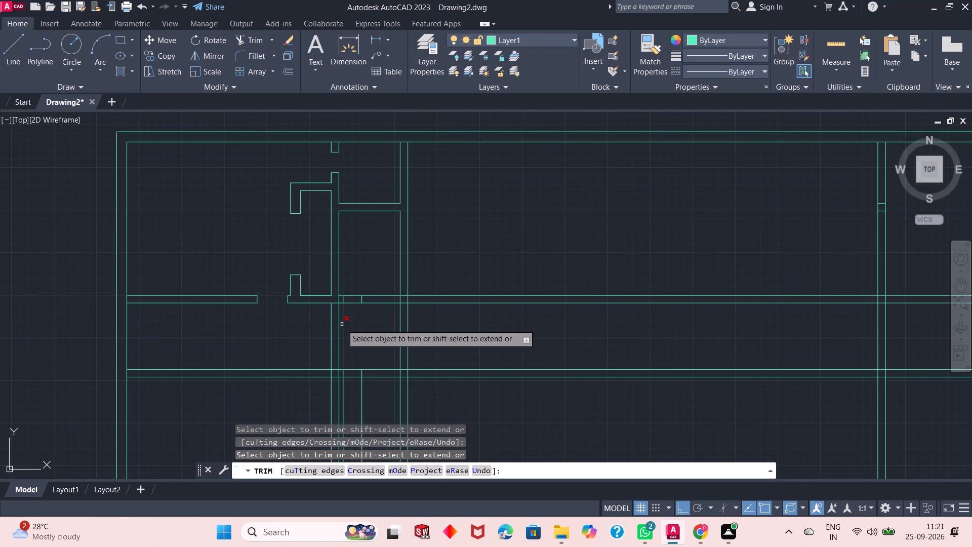
pyautogui.click(342, 325)
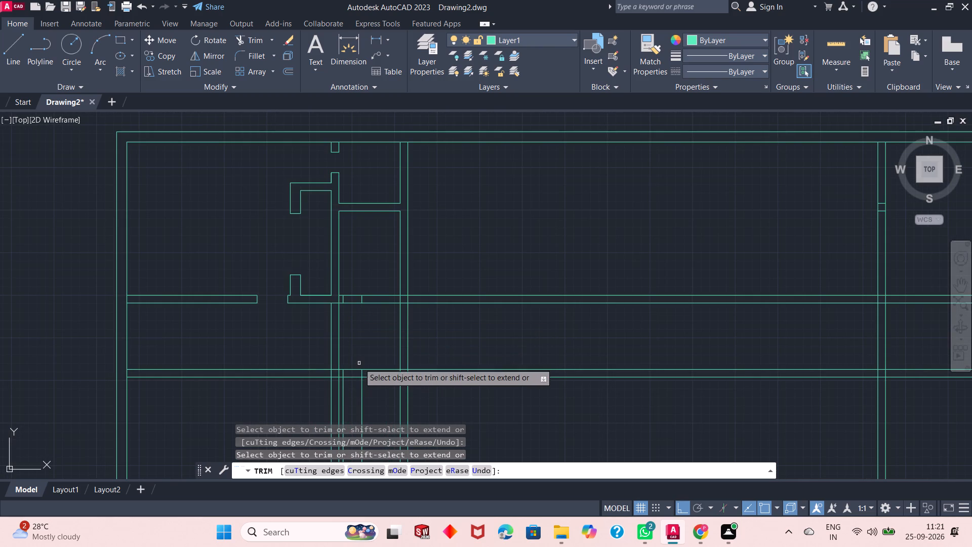
pyautogui.press('Escape')
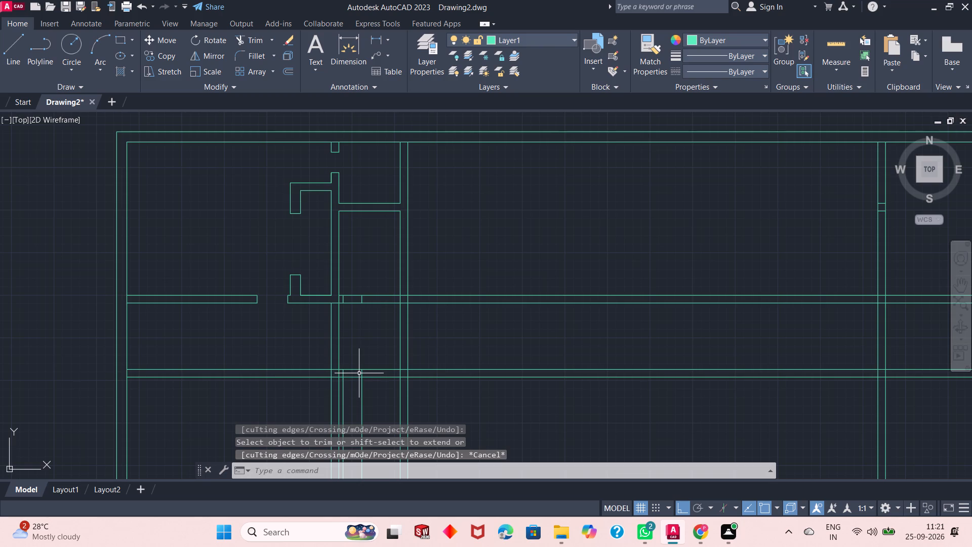
# Erase the two leftover offset line pieces running south from the lower long horizontal partition.
pyautogui.click(361, 373)
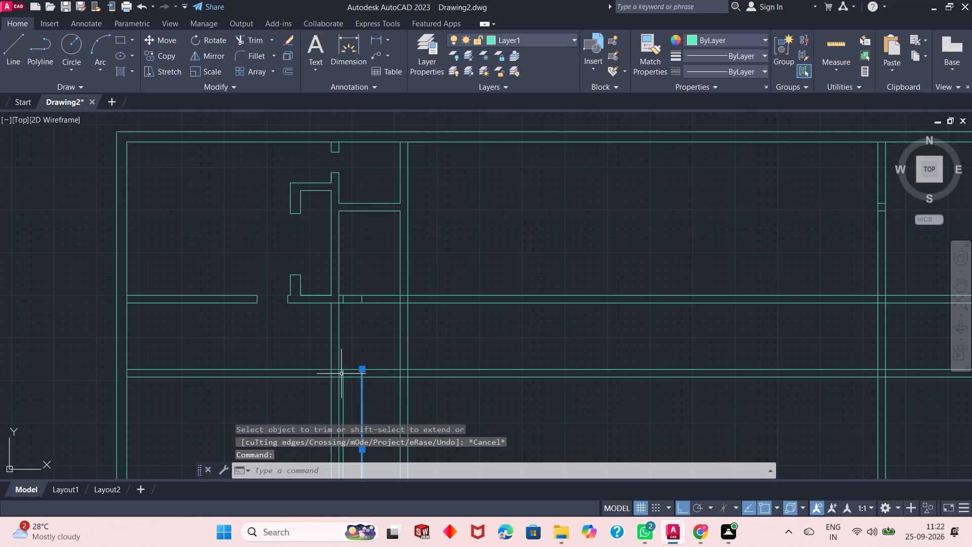
pyautogui.click(342, 374)
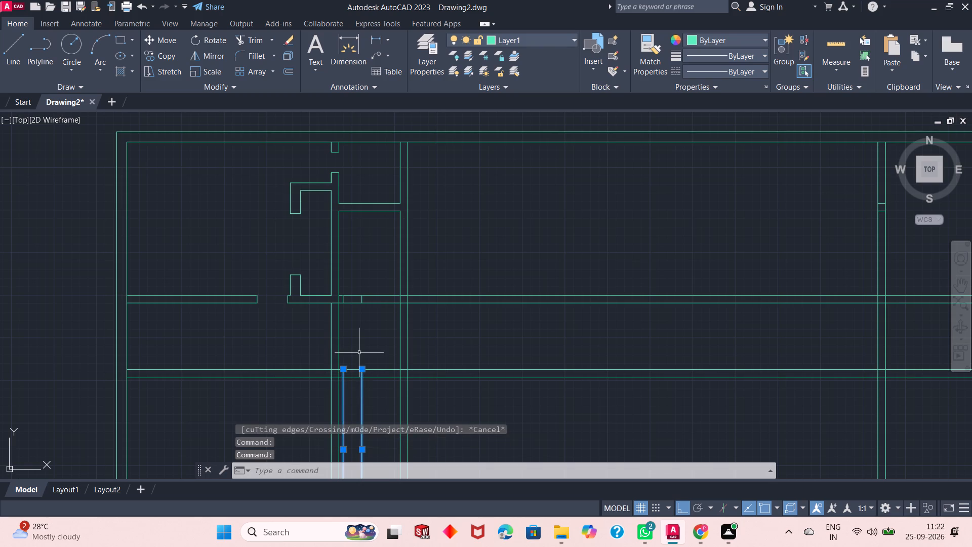
pyautogui.press('Delete')
pyautogui.scroll(-2, 364, 298)
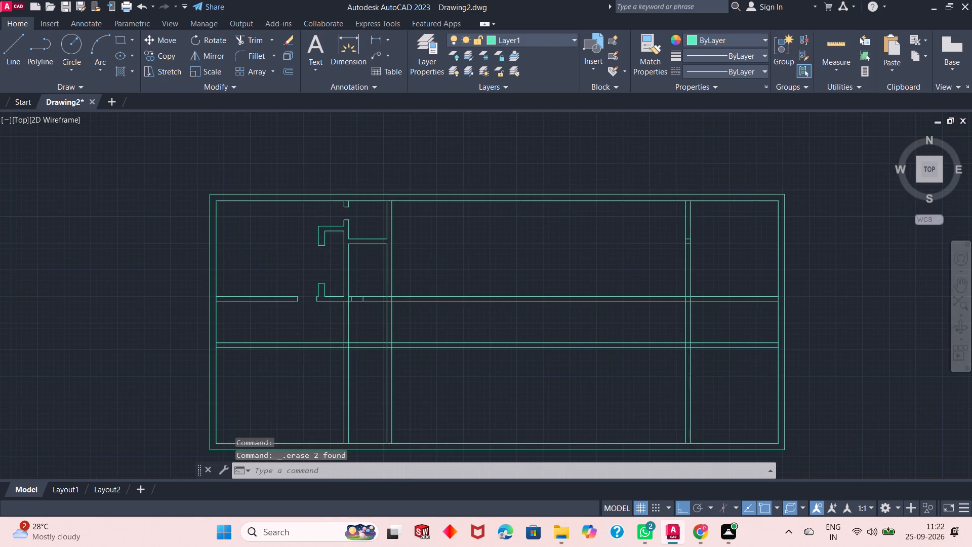
# Trim the first vertical partition's east face inside the upper long partition, and both partition faces between the two jamb lines to cut the opening.
pyautogui.scroll(4, 364, 298)
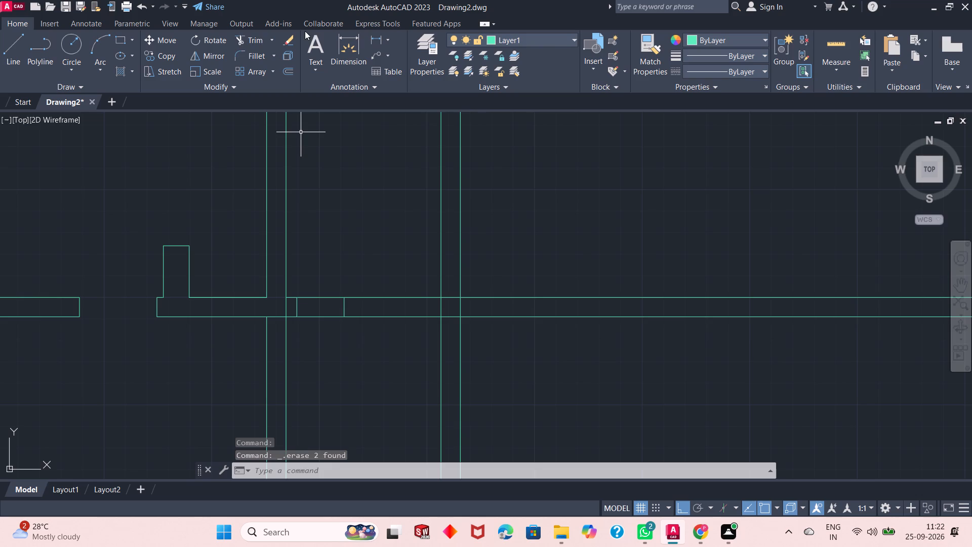
pyautogui.click(251, 40)
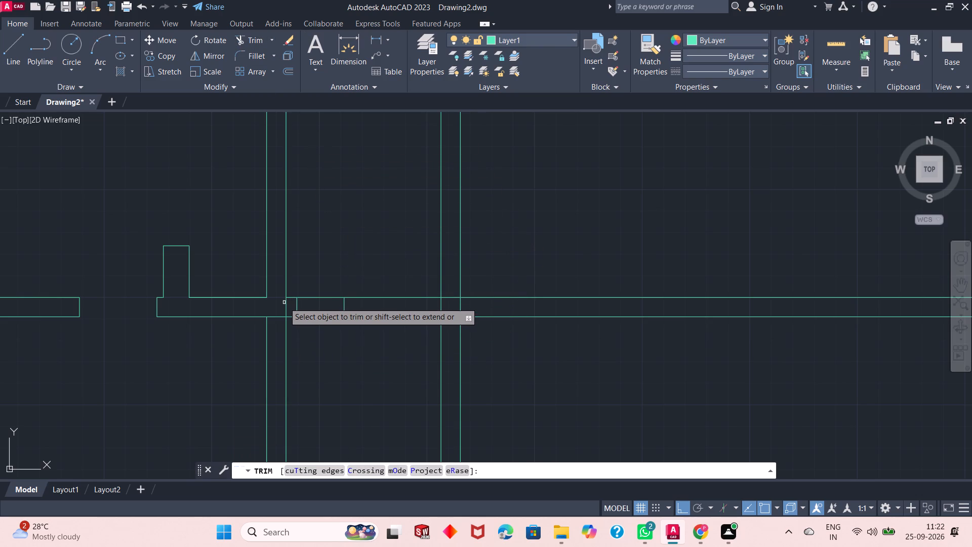
pyautogui.click(285, 308)
pyautogui.click(321, 282)
pyautogui.click(320, 330)
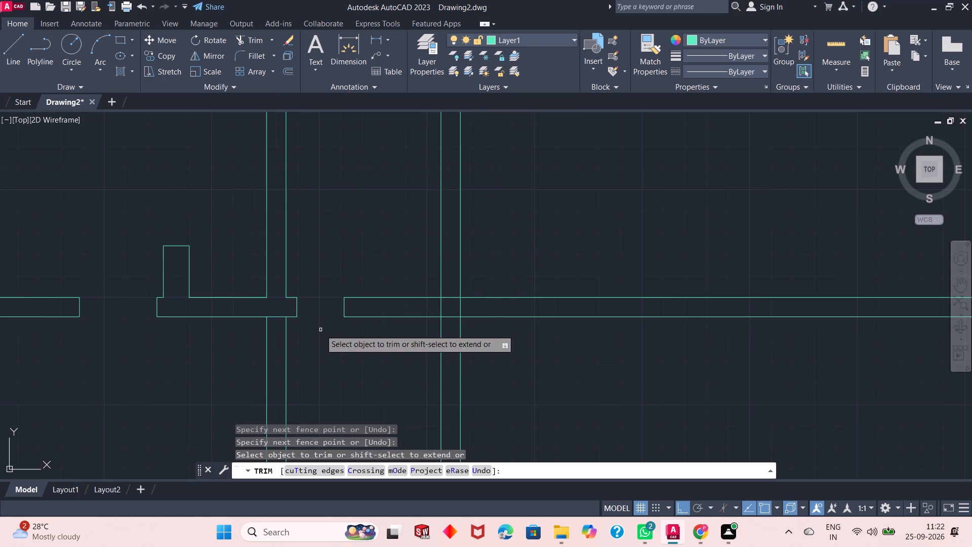
# Trim the second vertical partition's west face and the upper long partition's north face where the two walls cross.
pyautogui.click(441, 309)
pyautogui.click(452, 296)
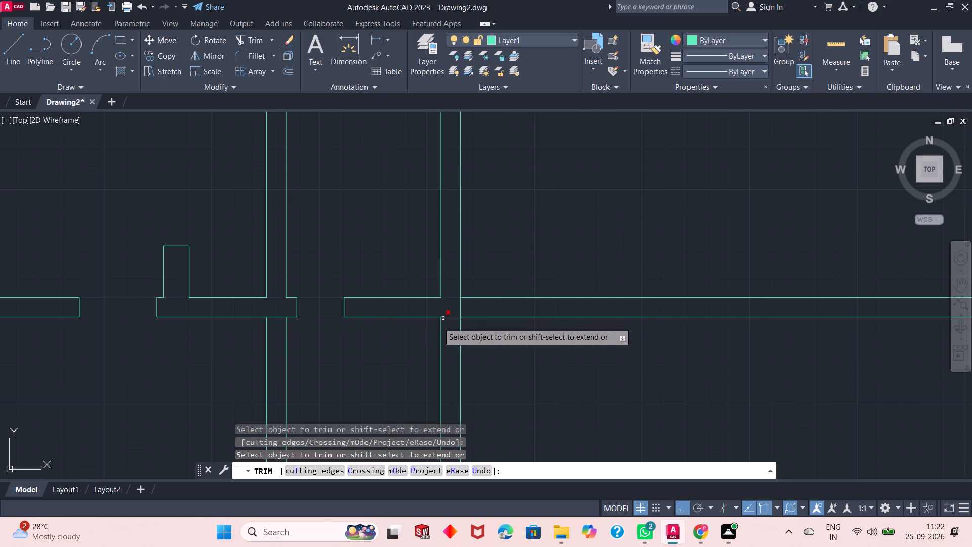
pyautogui.rightClick(383, 361)
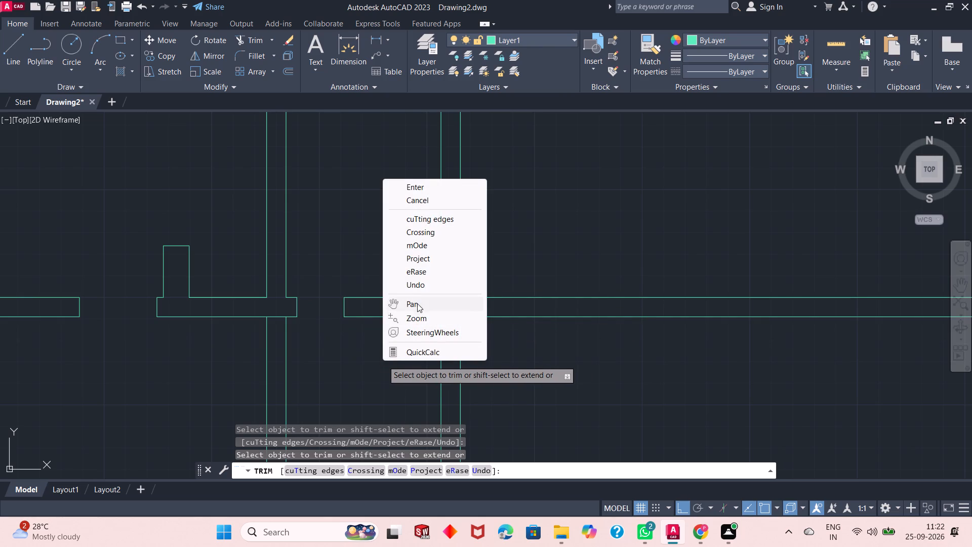
pyautogui.click(420, 184)
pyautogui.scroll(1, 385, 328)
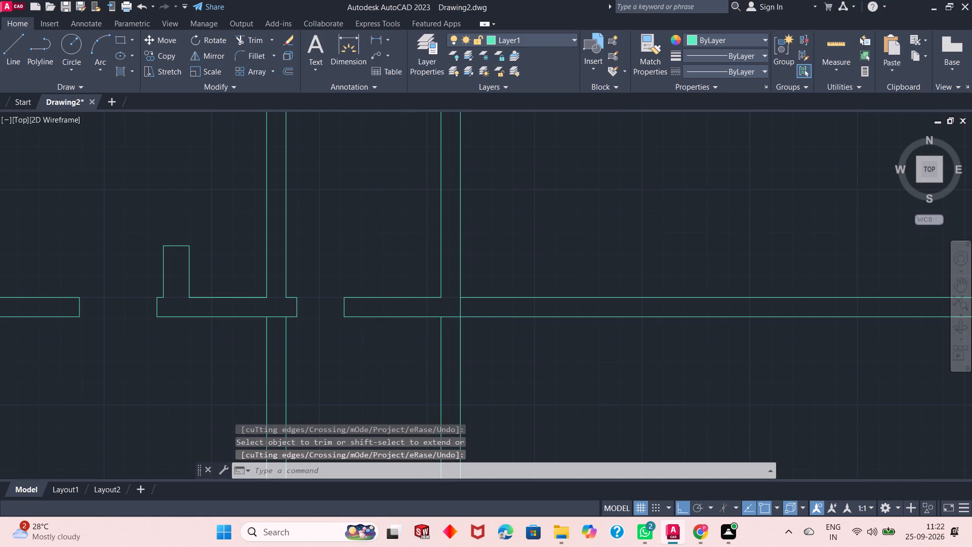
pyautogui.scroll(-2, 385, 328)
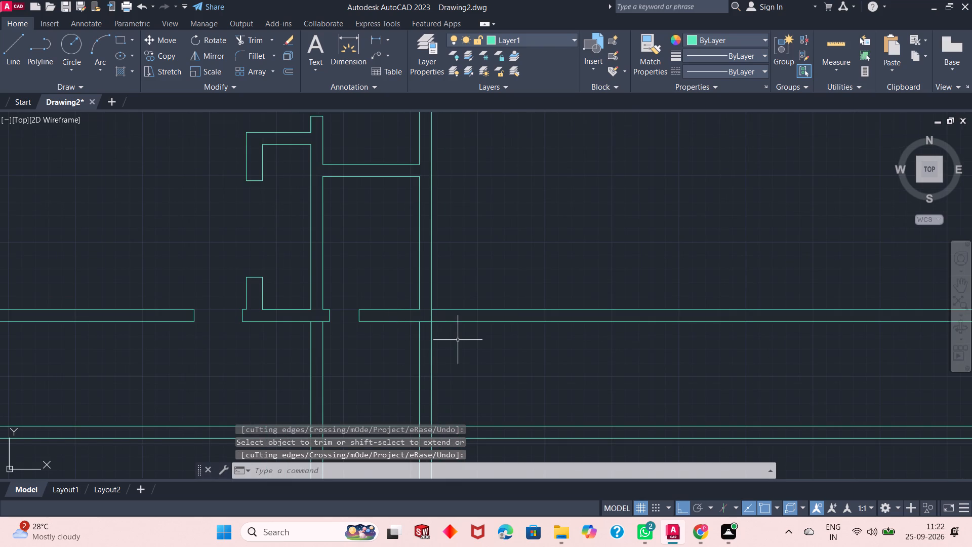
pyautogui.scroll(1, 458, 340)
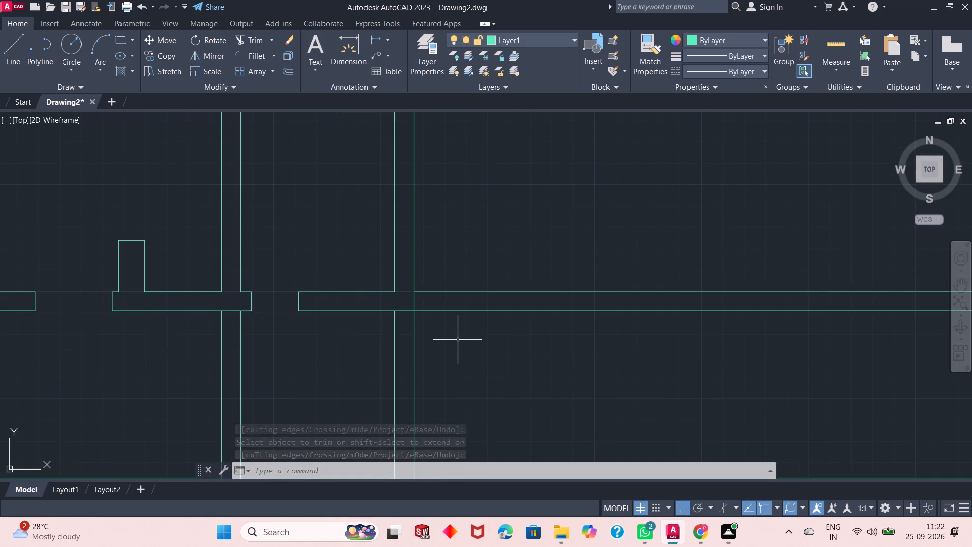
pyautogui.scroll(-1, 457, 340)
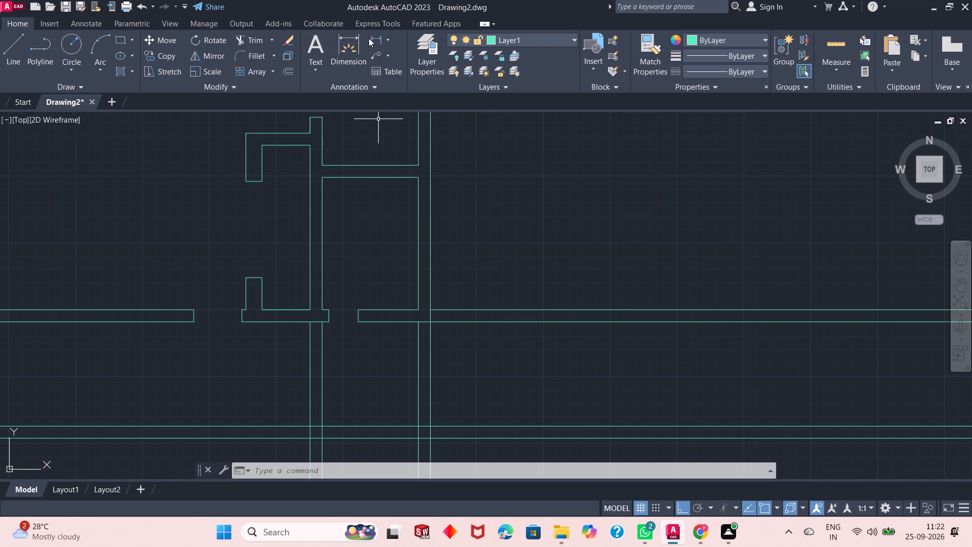
# Offset the second vertical partition's east face 3' to the east.
pyautogui.click(293, 70)
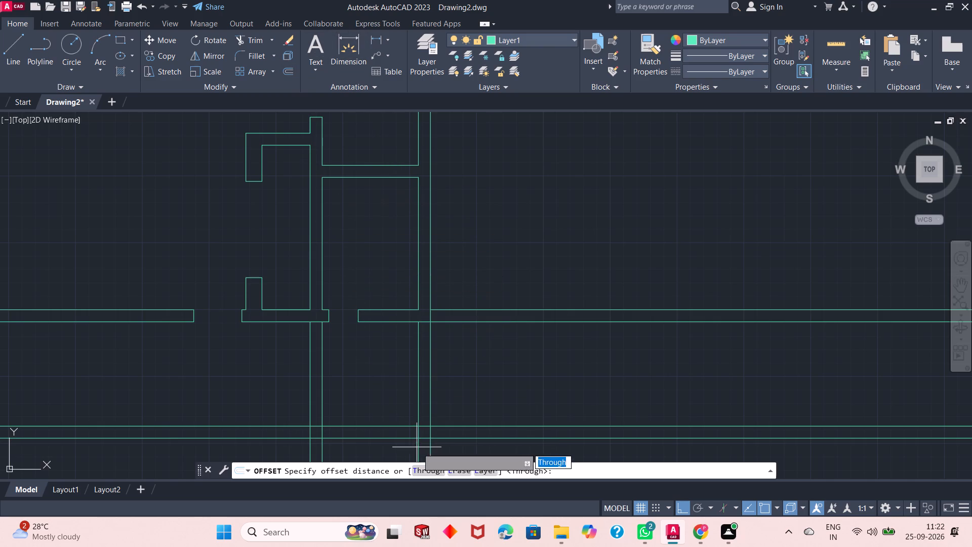
pyautogui.click(428, 470)
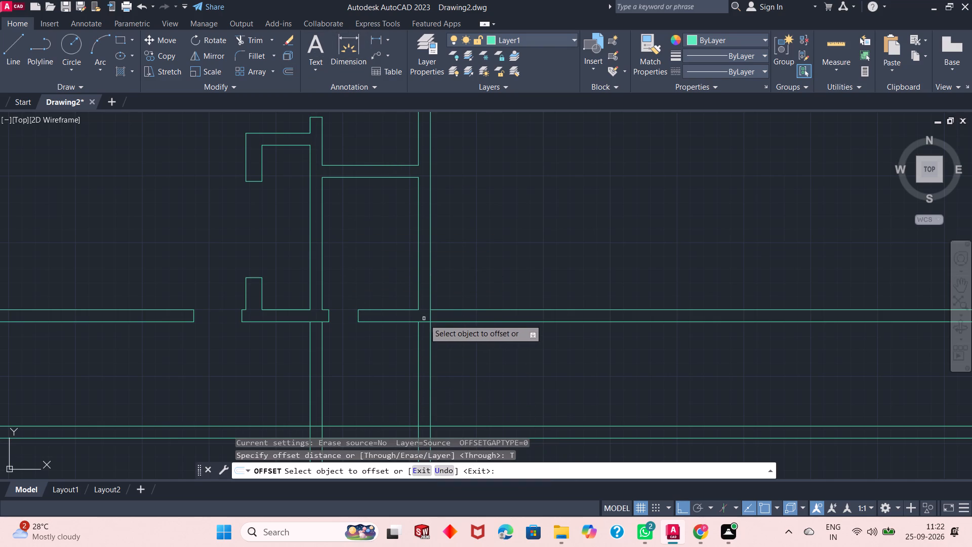
pyautogui.click(430, 317)
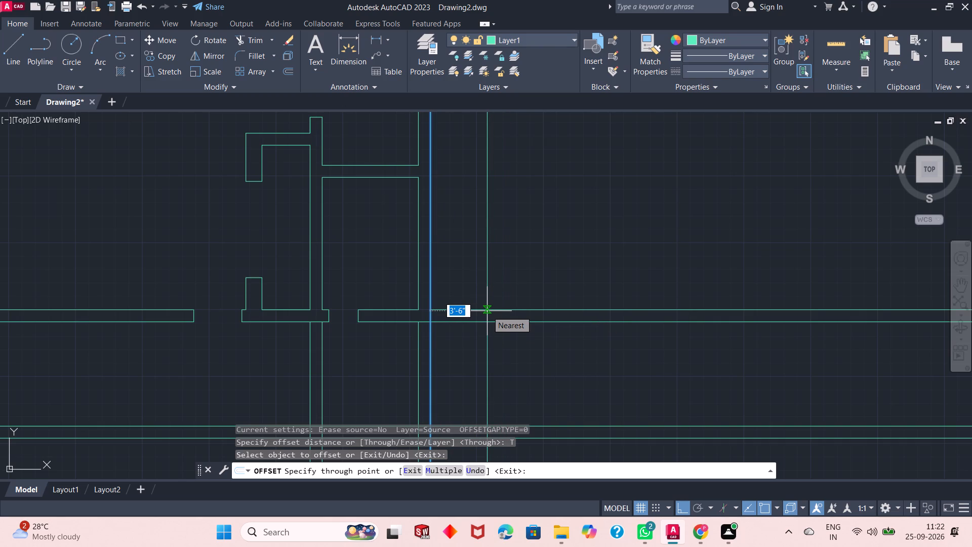
pyautogui.press('3')
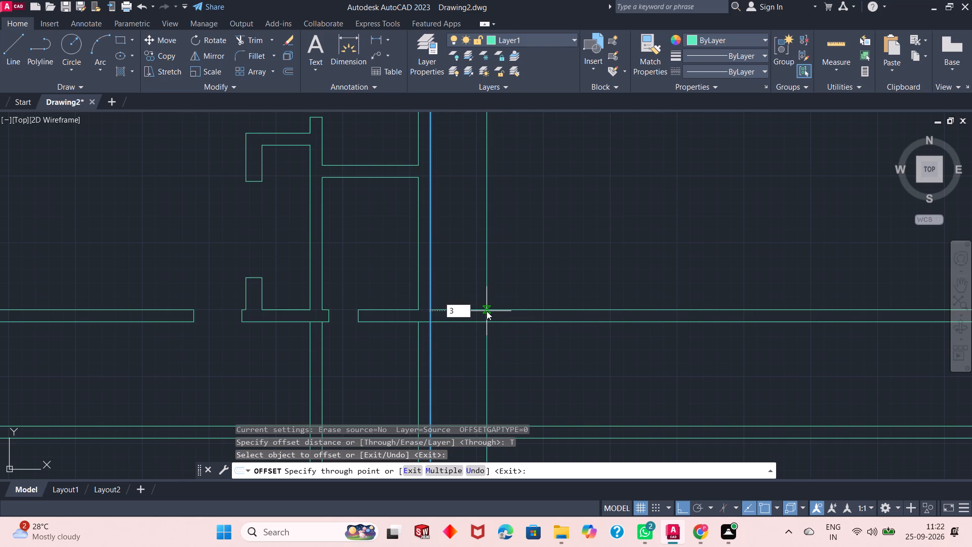
pyautogui.press("'")
pyautogui.press('Return')
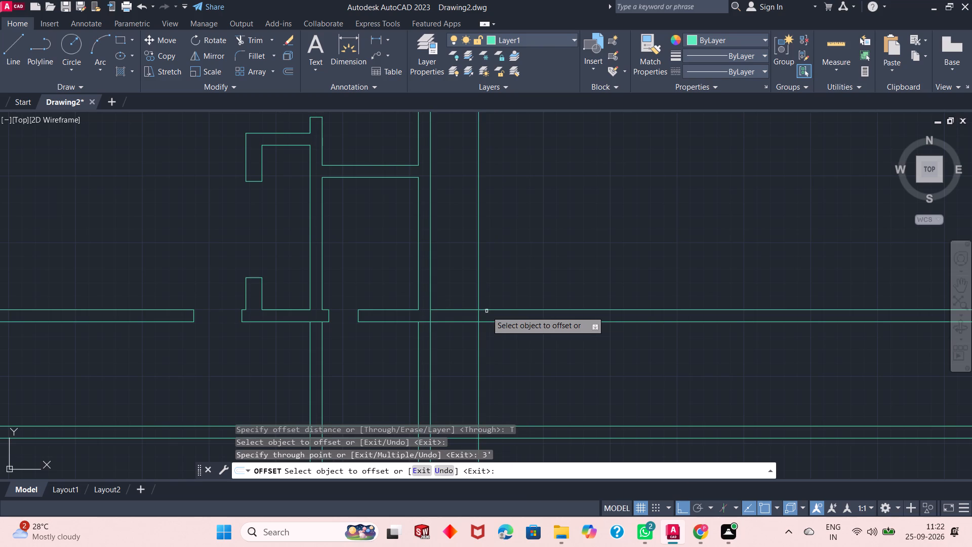
pyautogui.rightClick(483, 261)
pyautogui.click(504, 271)
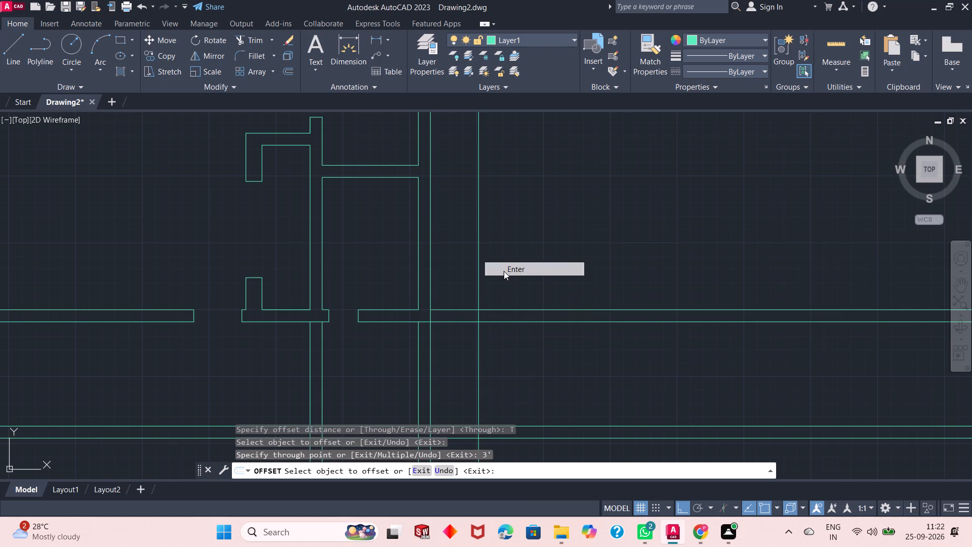
# Trim the new offset line above and below the upper long horizontal partition, keeping only the jamb piece within that wall's thickness.
pyautogui.click(237, 34)
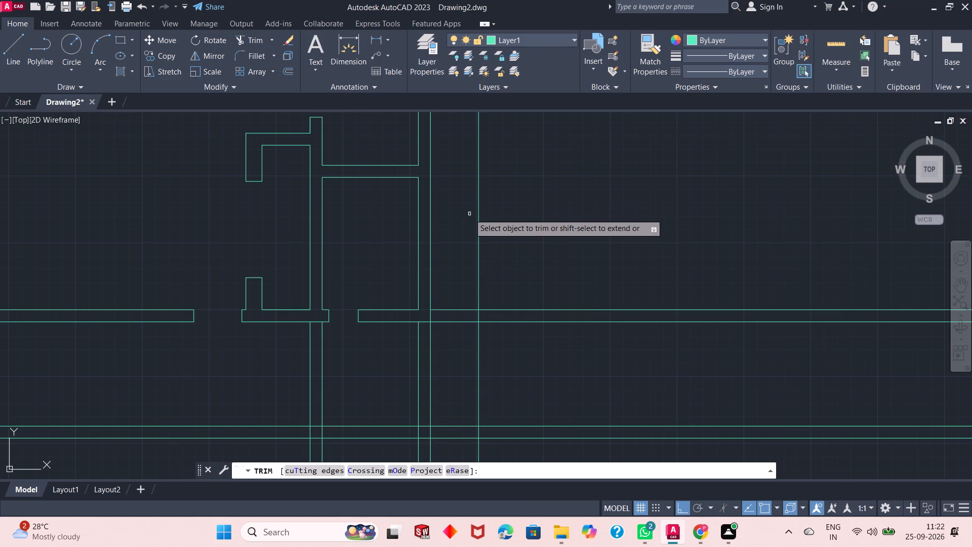
pyautogui.scroll(3, 470, 231)
pyautogui.scroll(-6, 470, 231)
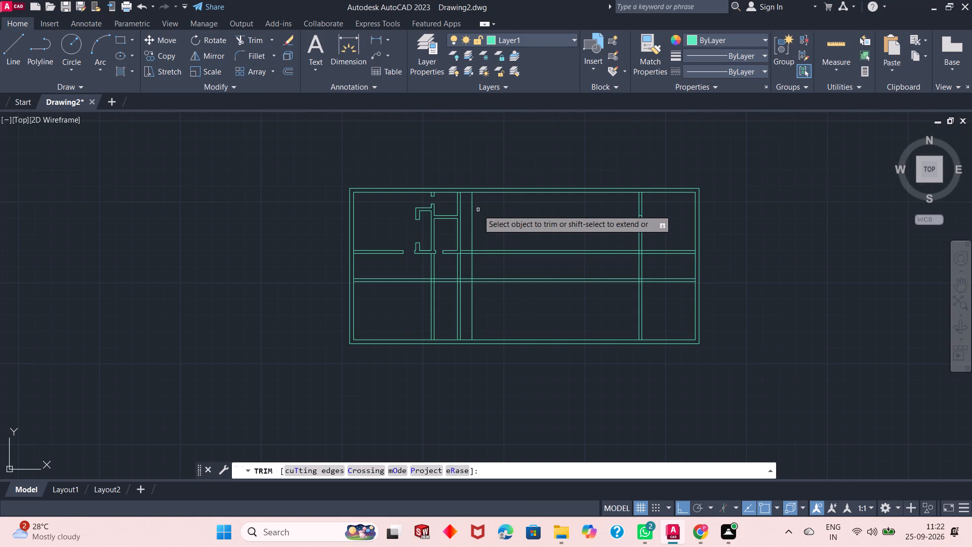
pyautogui.click(470, 214)
pyautogui.scroll(-1, 480, 269)
pyautogui.scroll(2, 480, 269)
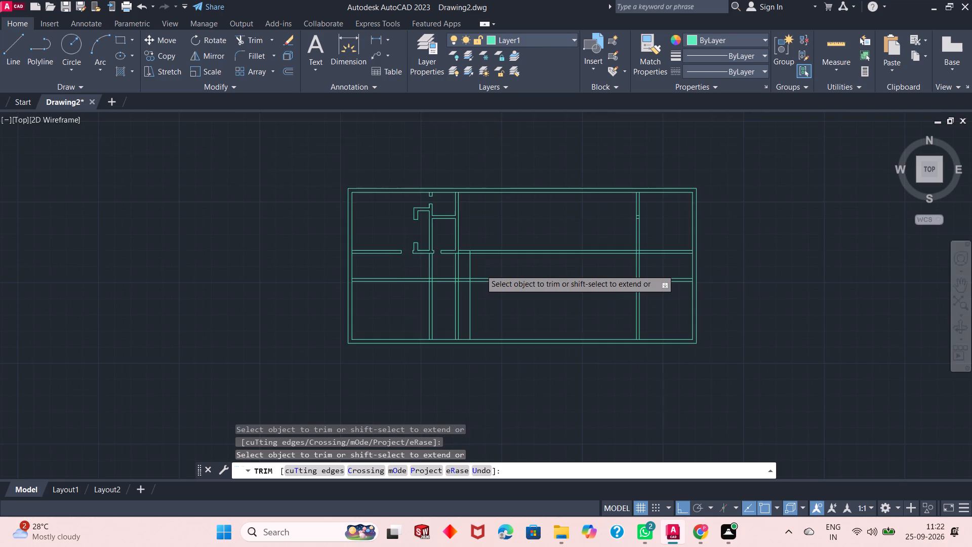
pyautogui.scroll(1, 480, 269)
pyautogui.click(450, 278)
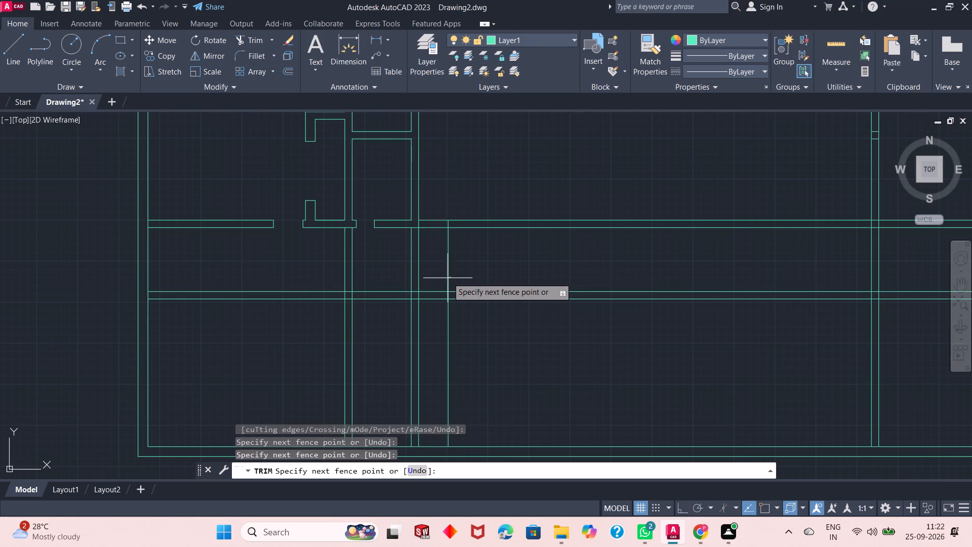
pyautogui.click(448, 278)
pyautogui.click(447, 295)
pyautogui.click(448, 311)
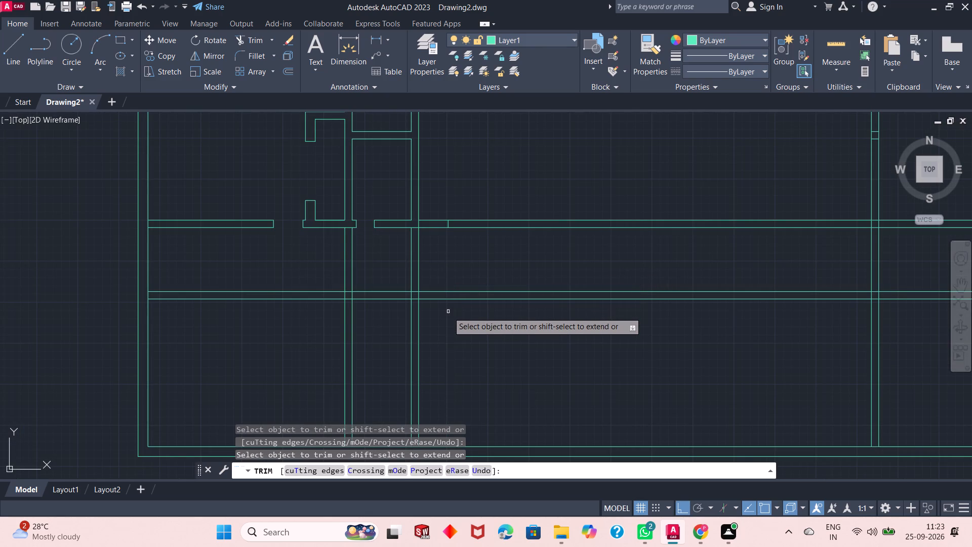
pyautogui.scroll(-1, 451, 341)
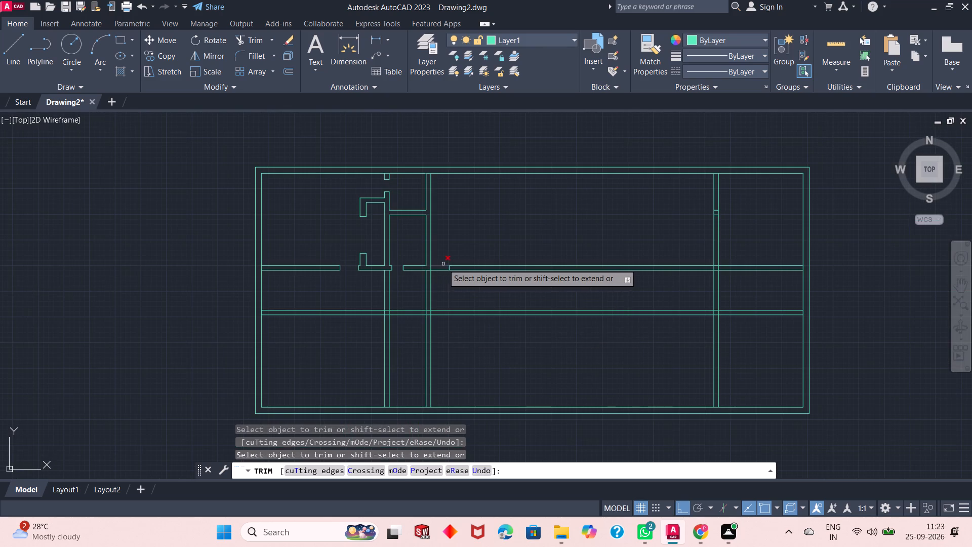
# Trim the second vertical partition's east face inside the upper long horizontal partition where the two walls cross.
pyautogui.scroll(3, 443, 264)
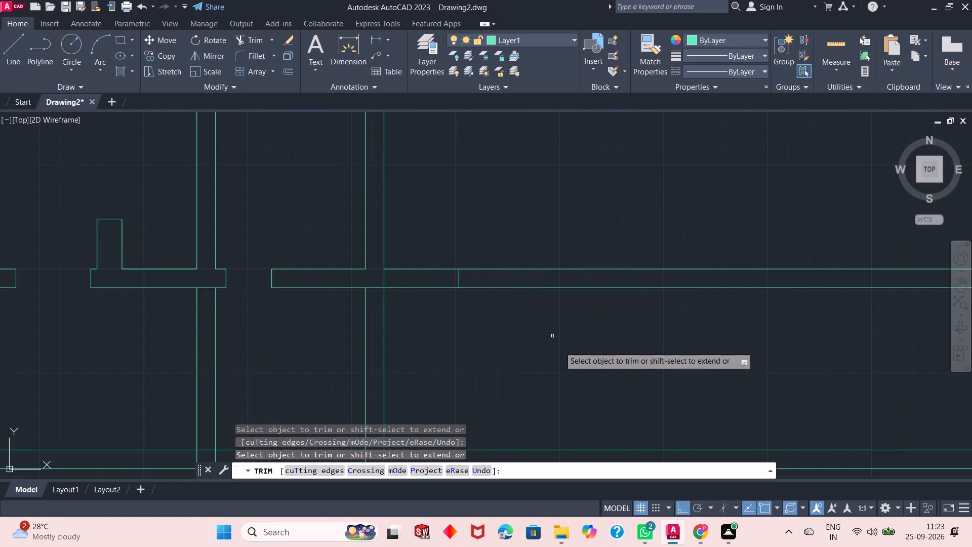
pyautogui.scroll(-1, 510, 341)
pyautogui.scroll(1, 510, 341)
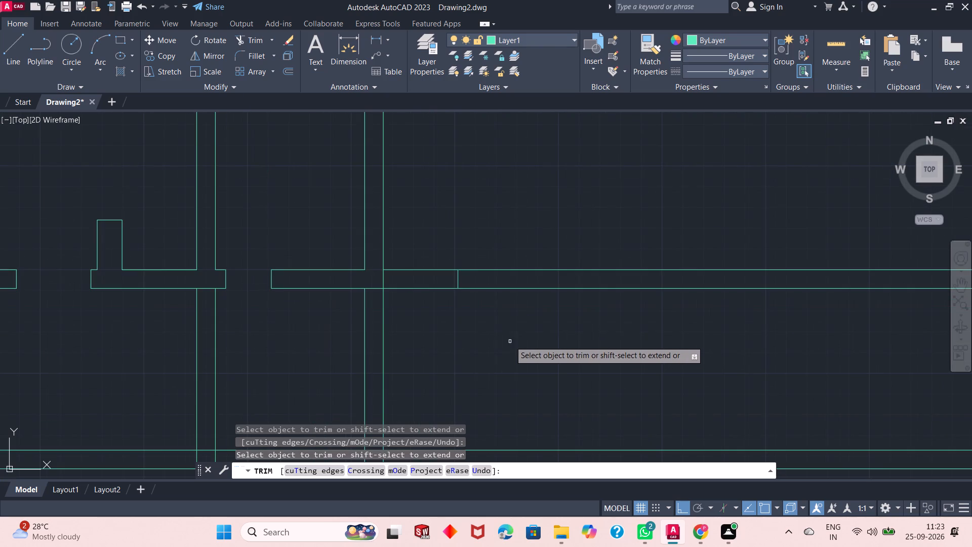
pyautogui.click(382, 281)
pyautogui.scroll(1, 465, 327)
pyautogui.scroll(-2, 464, 323)
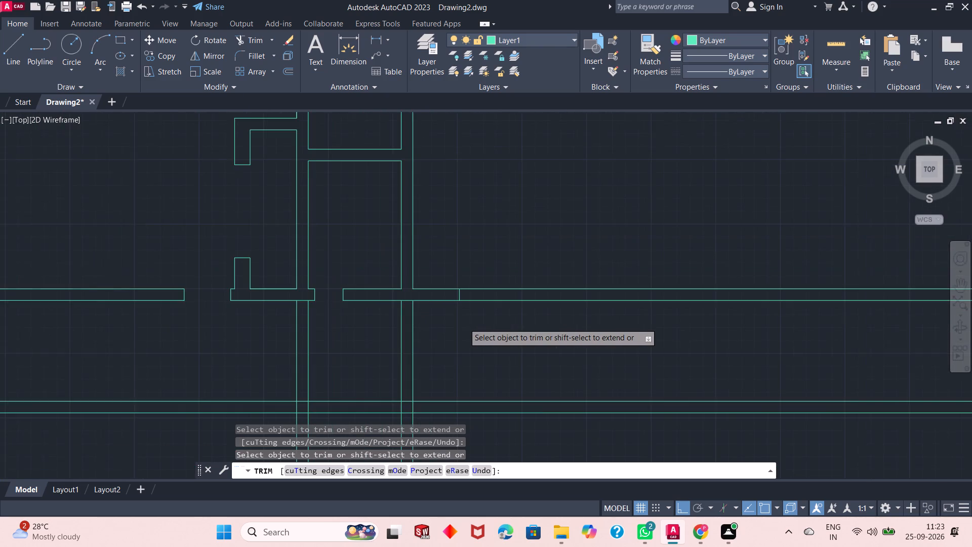
pyautogui.scroll(-1, 464, 323)
pyautogui.rightClick(476, 227)
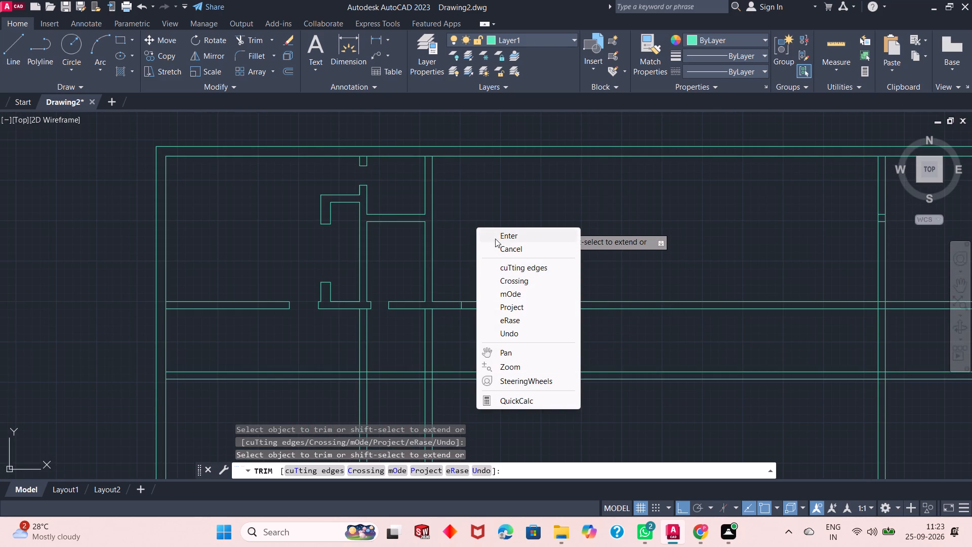
pyautogui.click(512, 238)
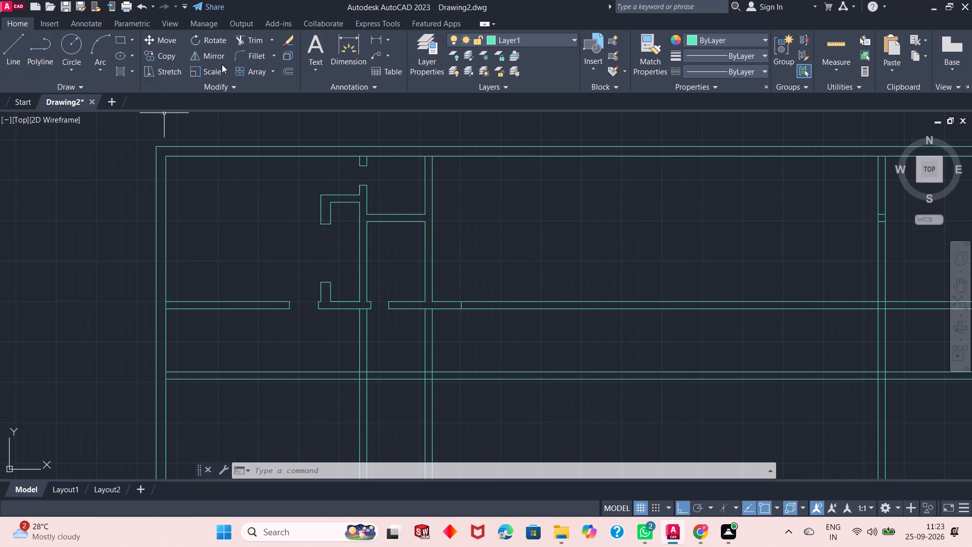
# Offset the short jamb line east of the second vertical partition 8' further east within the upper long partition.
pyautogui.click(284, 72)
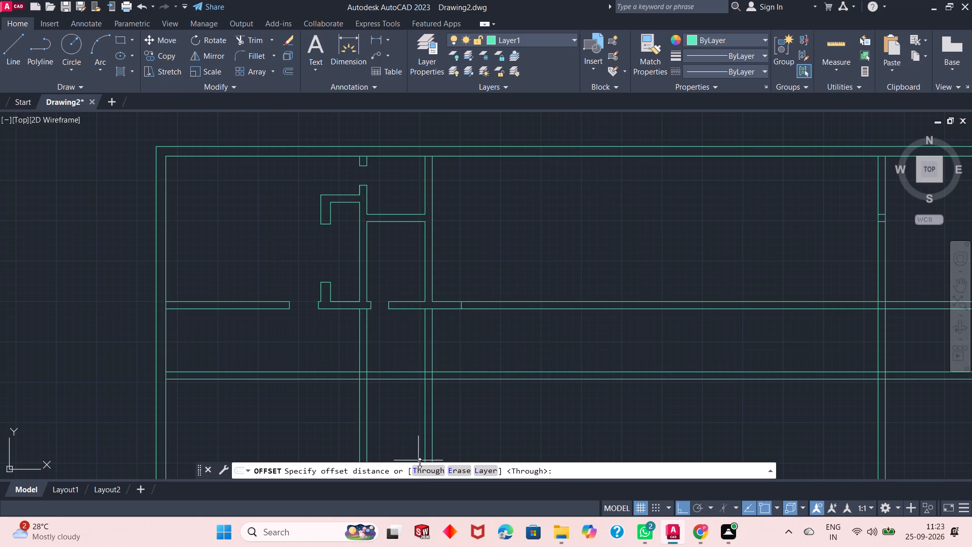
pyautogui.click(429, 471)
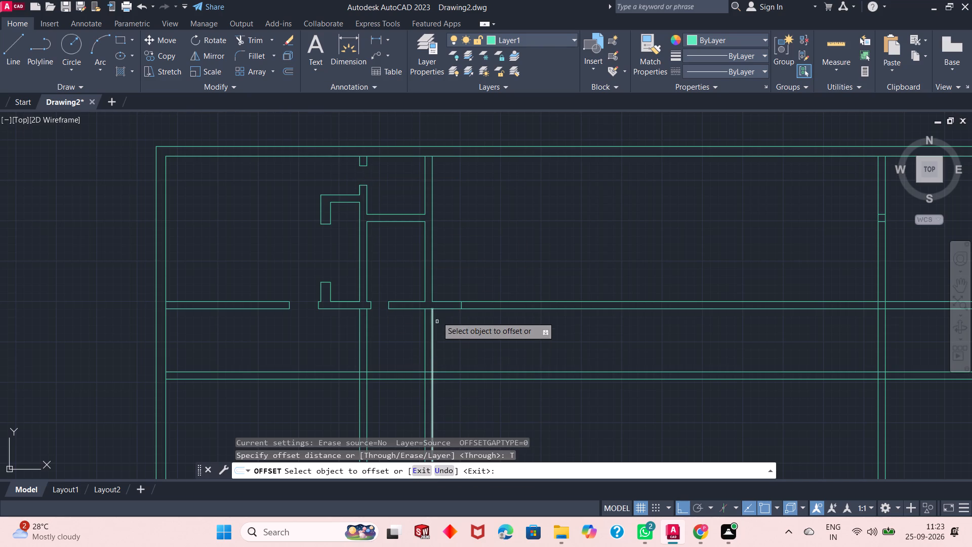
pyautogui.scroll(2, 462, 308)
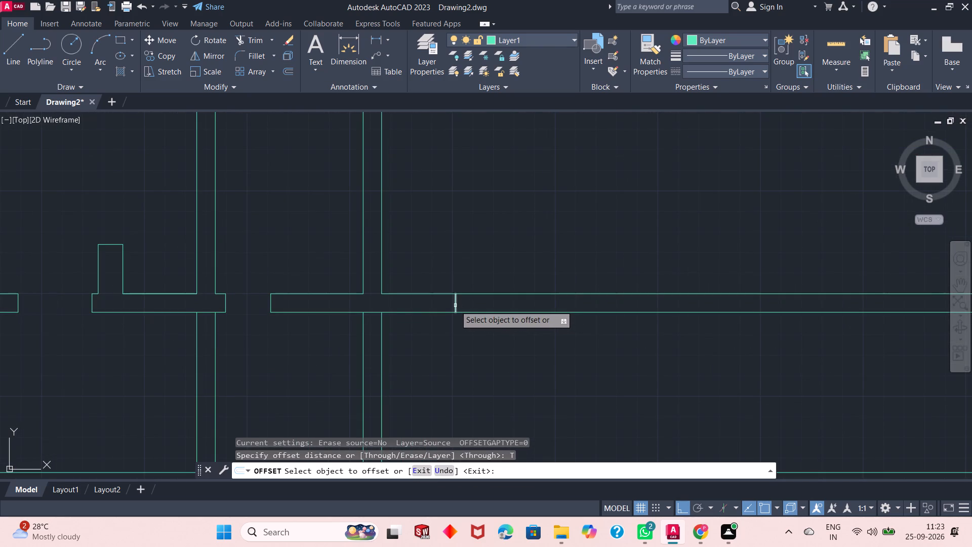
pyautogui.click(455, 305)
pyautogui.scroll(-2, 525, 300)
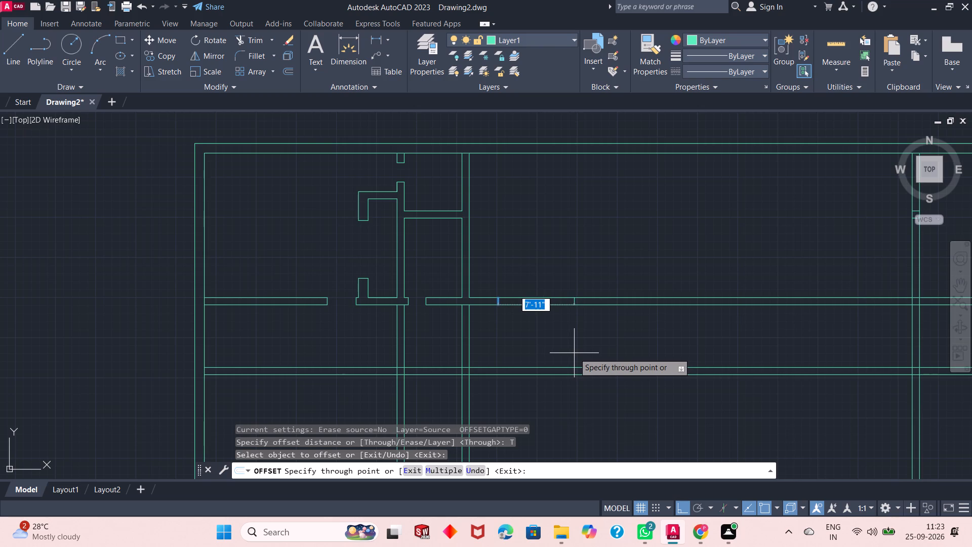
pyautogui.write("8'")
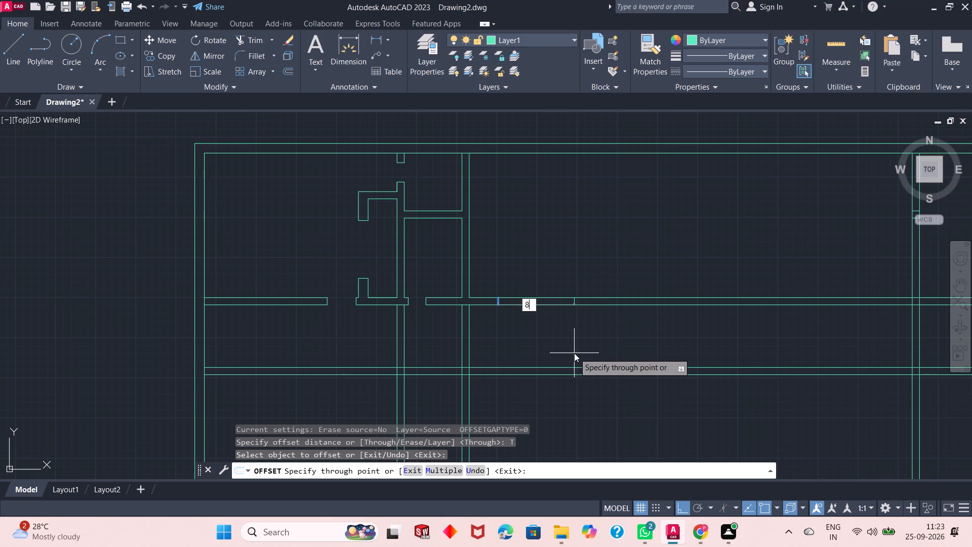
pyautogui.press('Return')
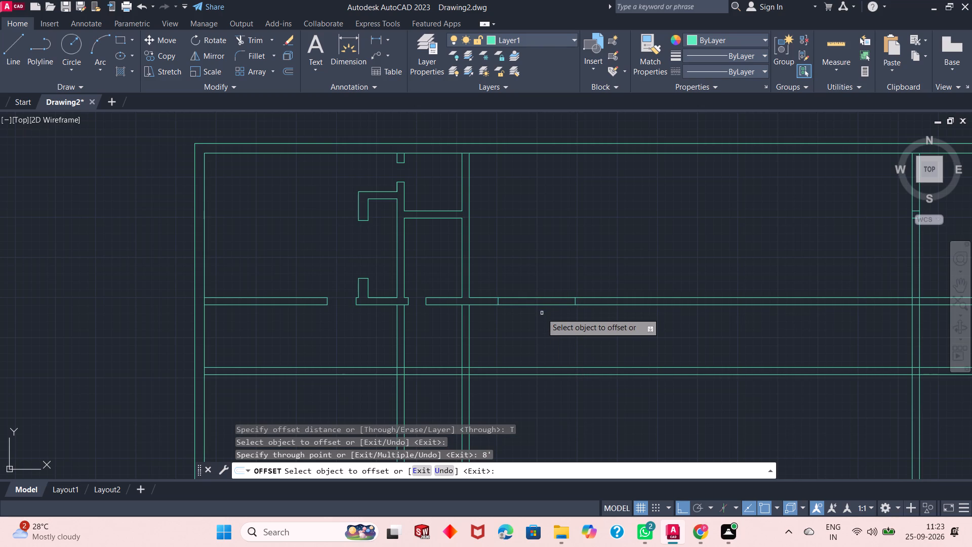
pyautogui.rightClick(563, 326)
pyautogui.click(584, 337)
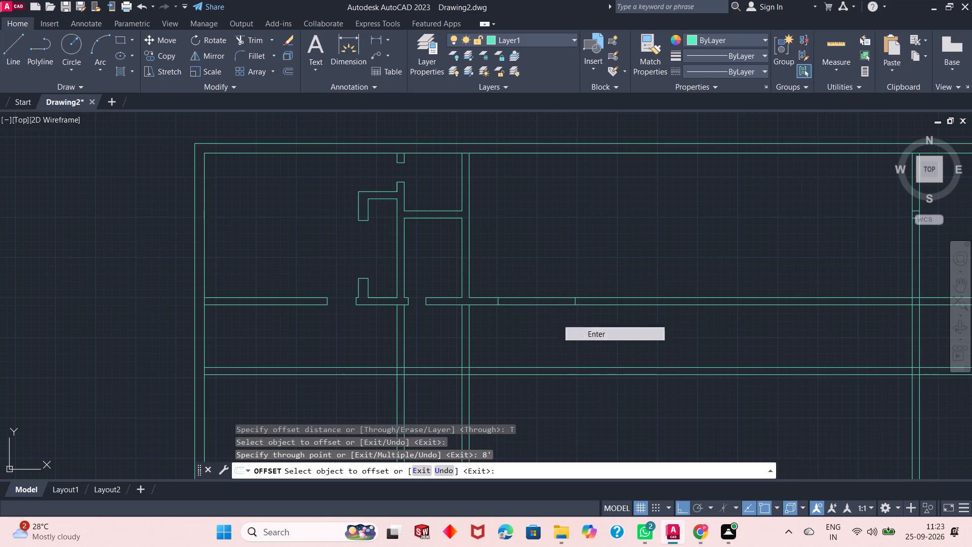
# Trim both faces of the upper long partition between the two jamb lines to cut the 8' opening.
pyautogui.click(250, 39)
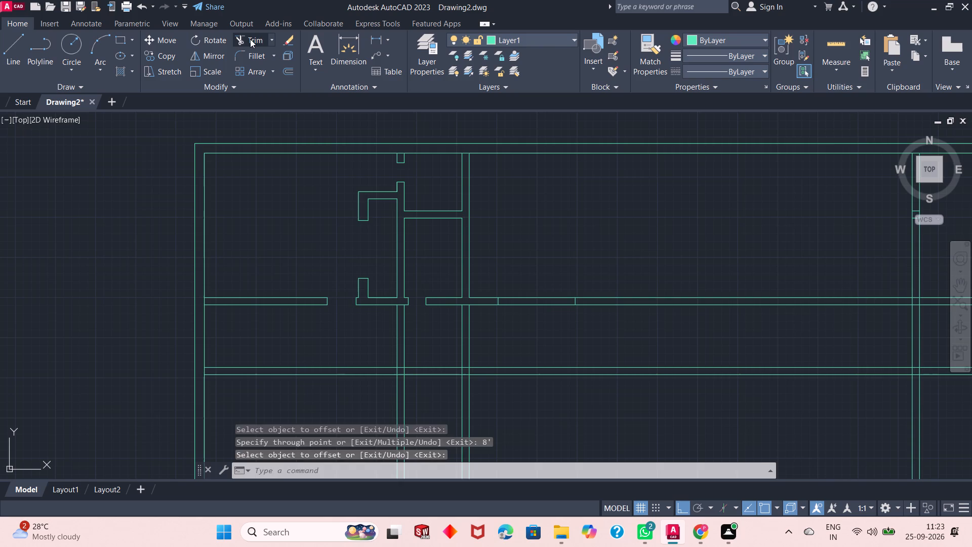
pyautogui.click(551, 289)
pyautogui.click(544, 318)
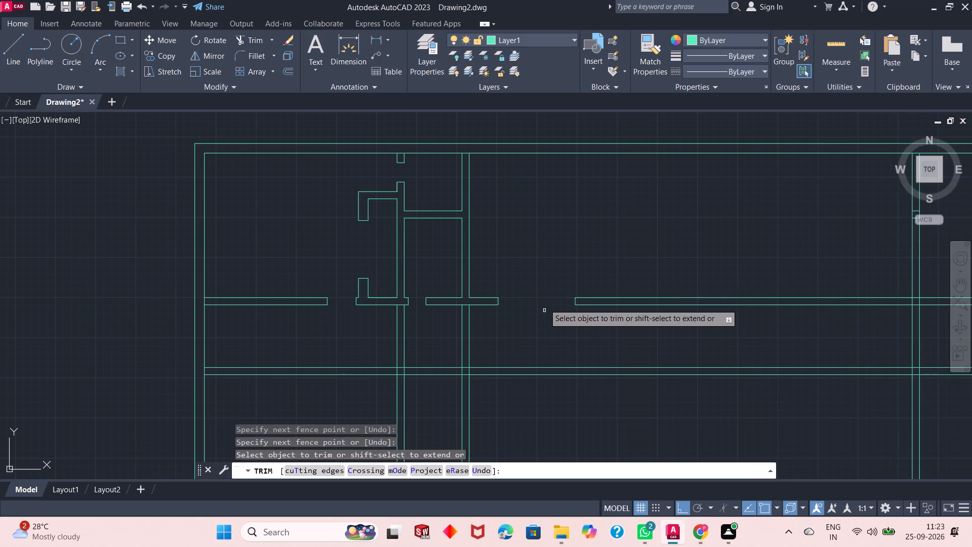
pyautogui.rightClick(525, 199)
pyautogui.click(539, 203)
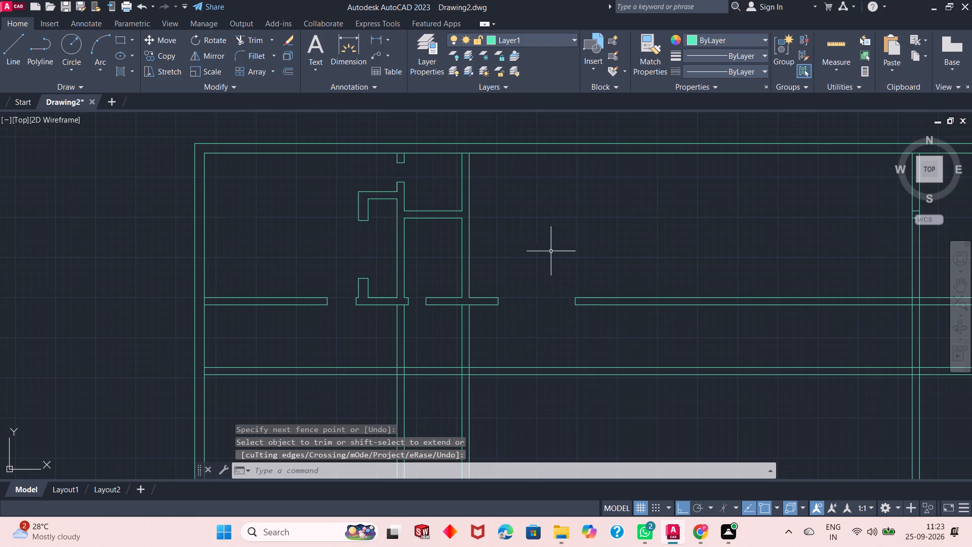
# Examine the plan around the new opening and along the upper long partition to the third vertical partition.
pyautogui.scroll(2, 486, 319)
pyautogui.scroll(-1, 486, 319)
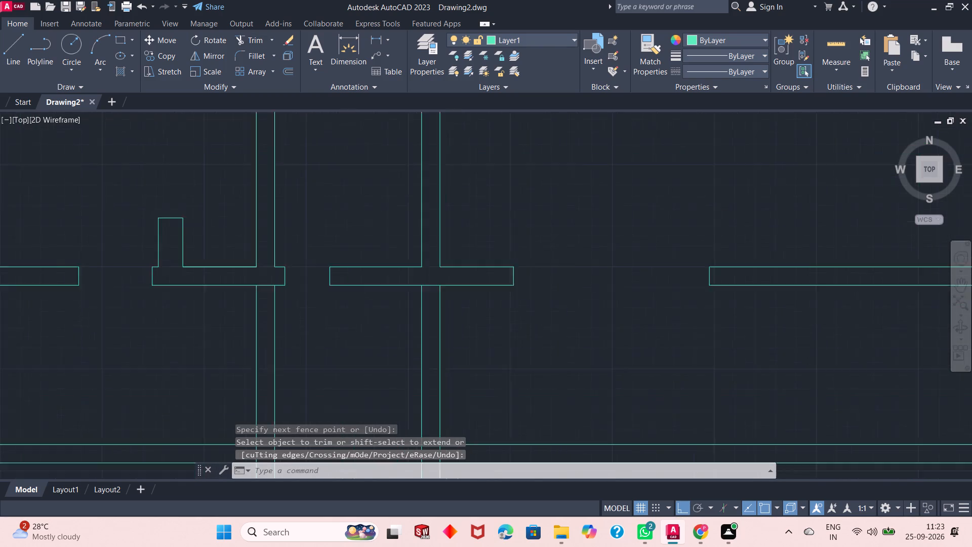
pyautogui.scroll(-2, 486, 319)
pyautogui.scroll(1, 545, 310)
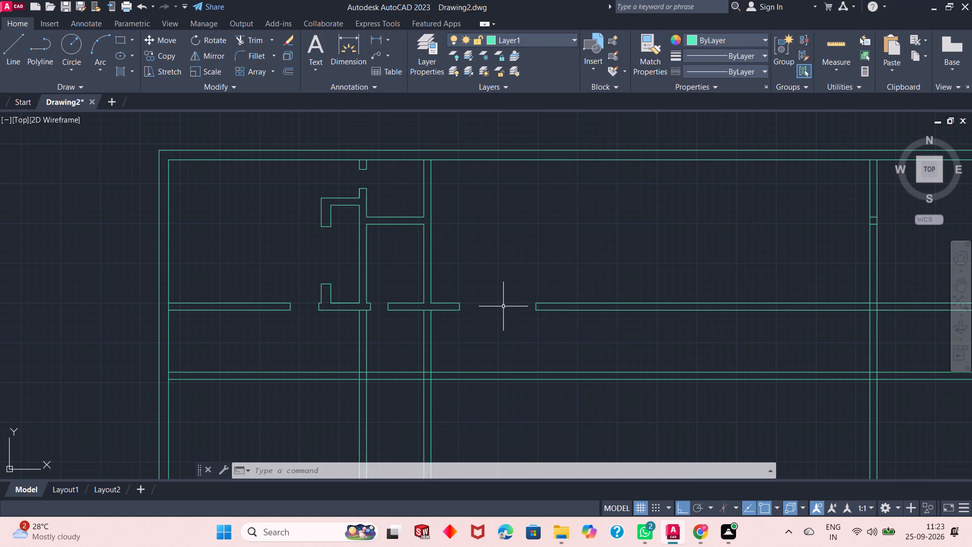
pyautogui.scroll(1, 503, 306)
pyautogui.scroll(-2, 503, 306)
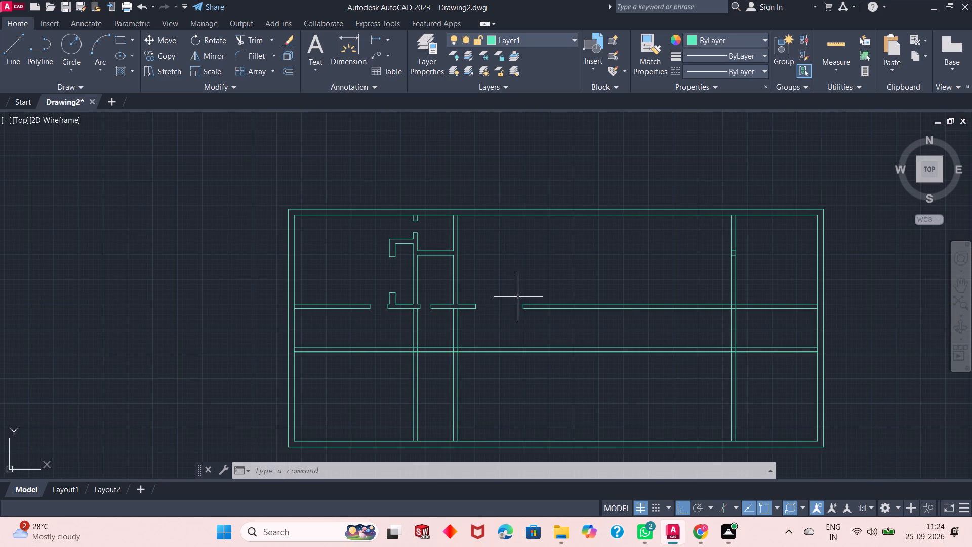
pyautogui.scroll(-1, 878, 266)
pyautogui.scroll(1, 863, 274)
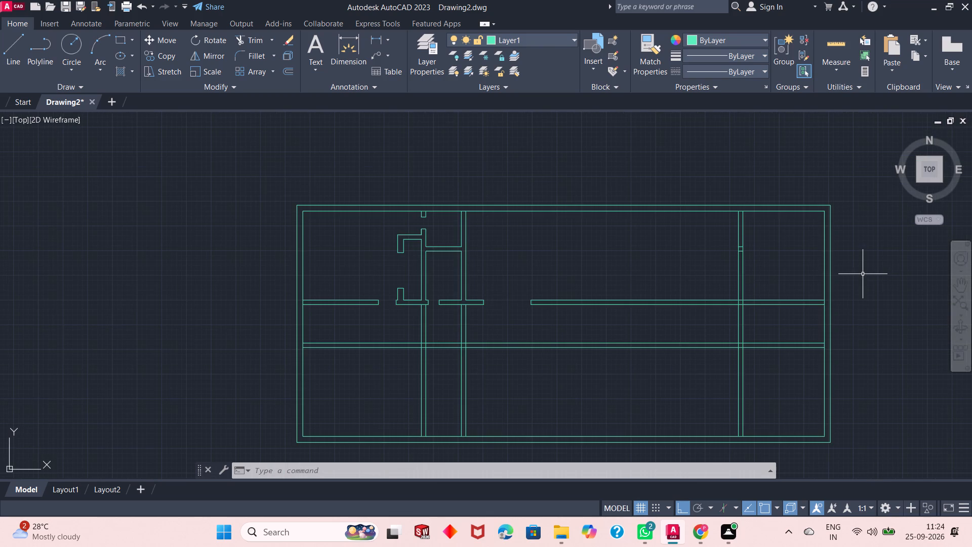
pyautogui.scroll(1, 862, 275)
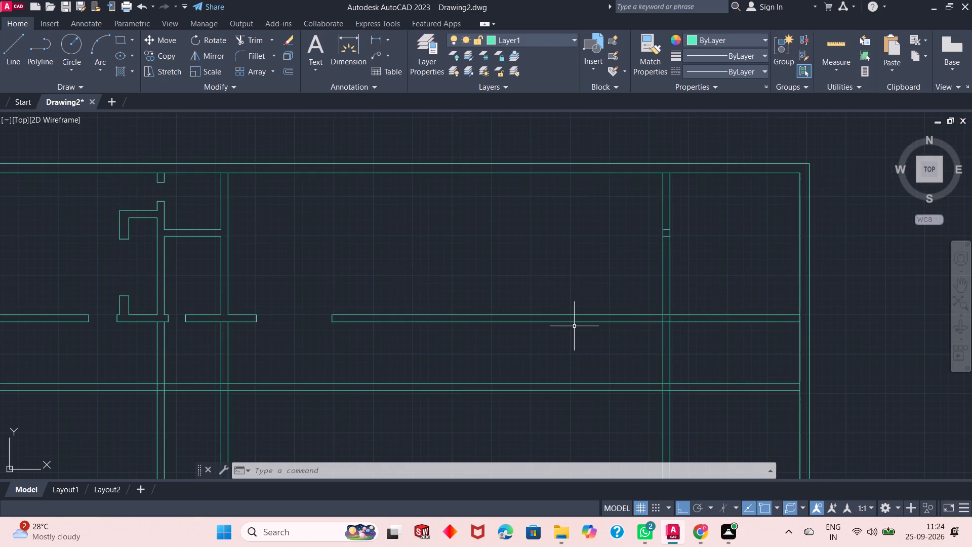
pyautogui.scroll(-1, 574, 326)
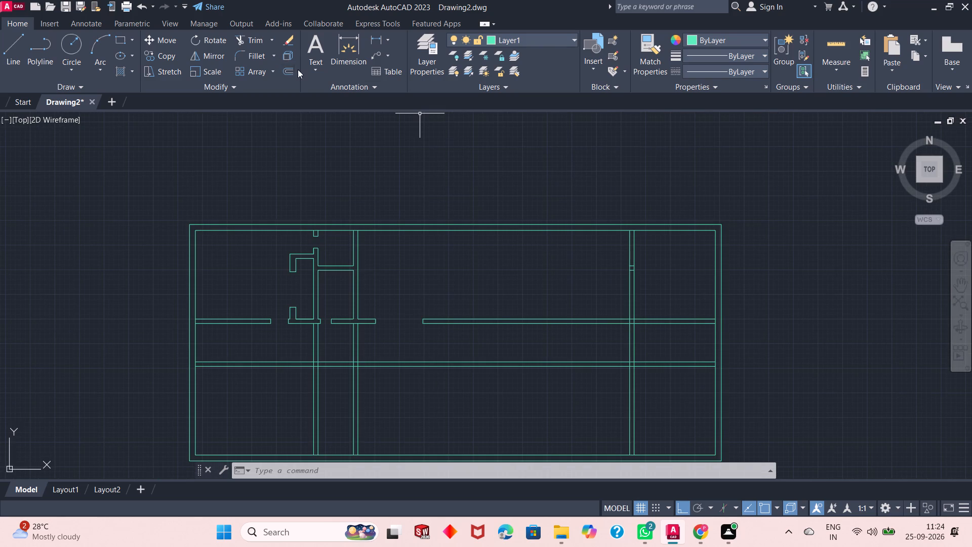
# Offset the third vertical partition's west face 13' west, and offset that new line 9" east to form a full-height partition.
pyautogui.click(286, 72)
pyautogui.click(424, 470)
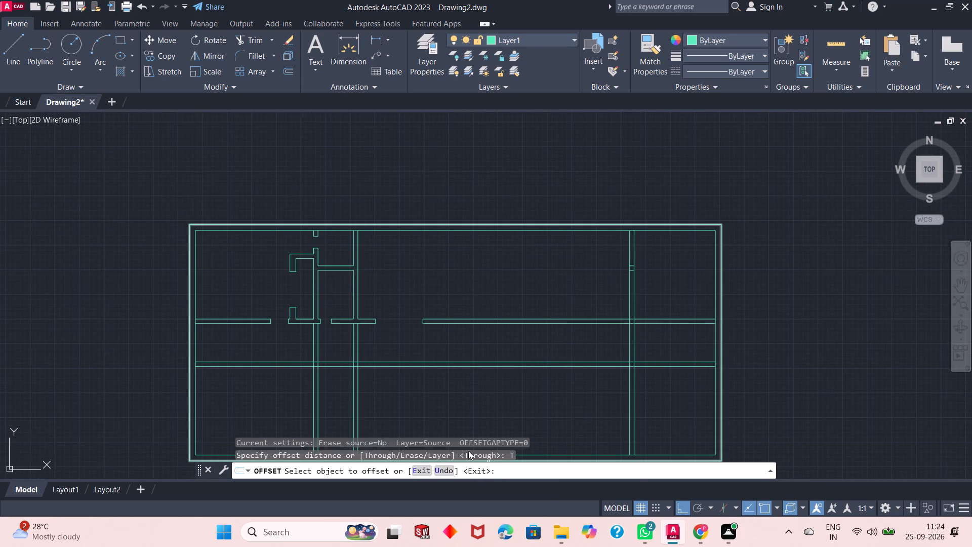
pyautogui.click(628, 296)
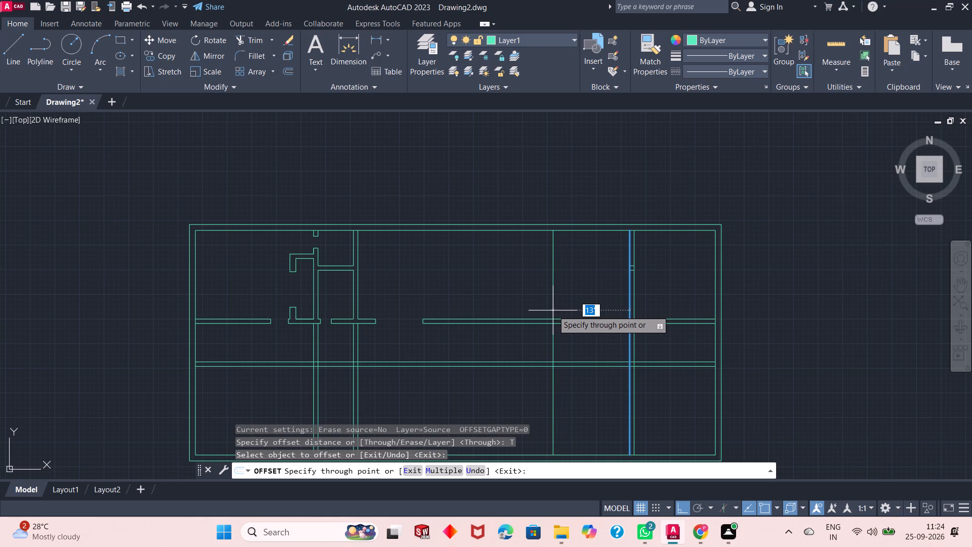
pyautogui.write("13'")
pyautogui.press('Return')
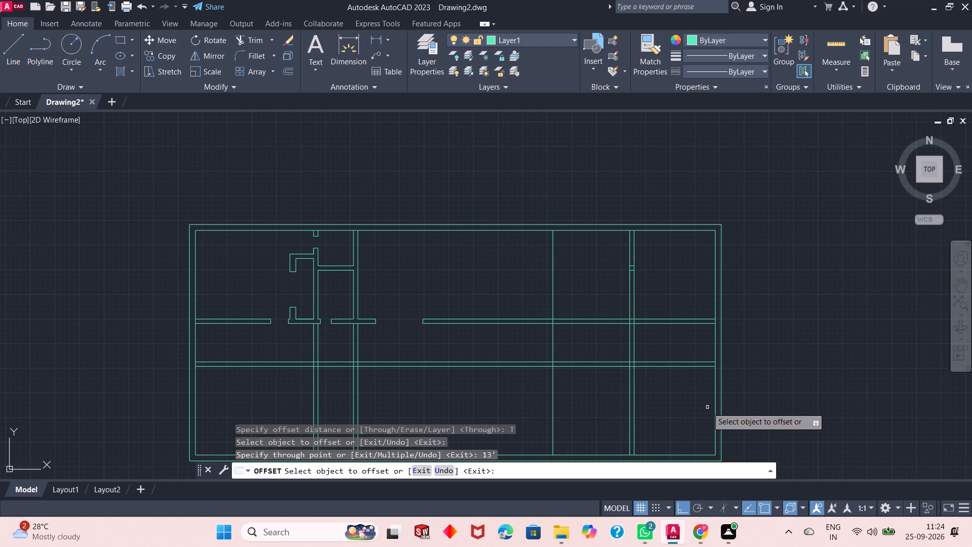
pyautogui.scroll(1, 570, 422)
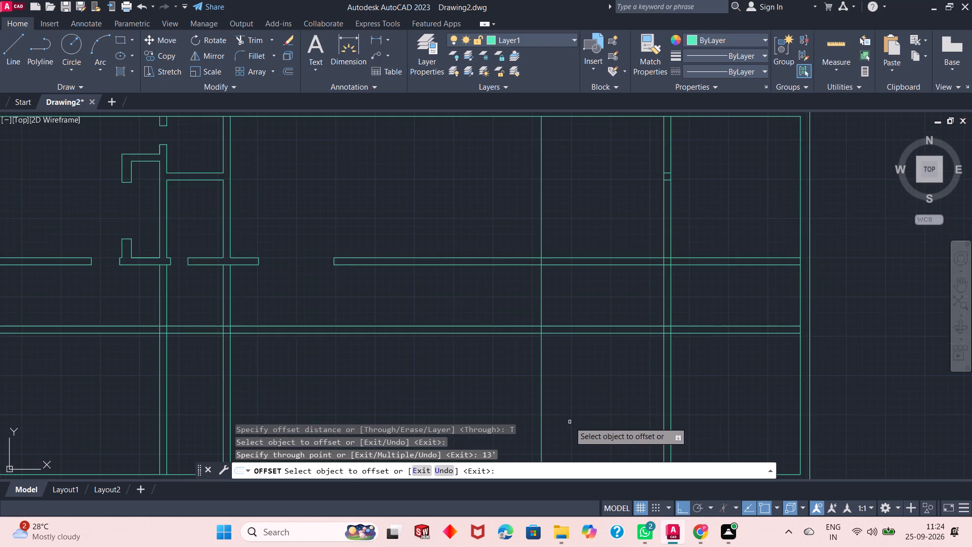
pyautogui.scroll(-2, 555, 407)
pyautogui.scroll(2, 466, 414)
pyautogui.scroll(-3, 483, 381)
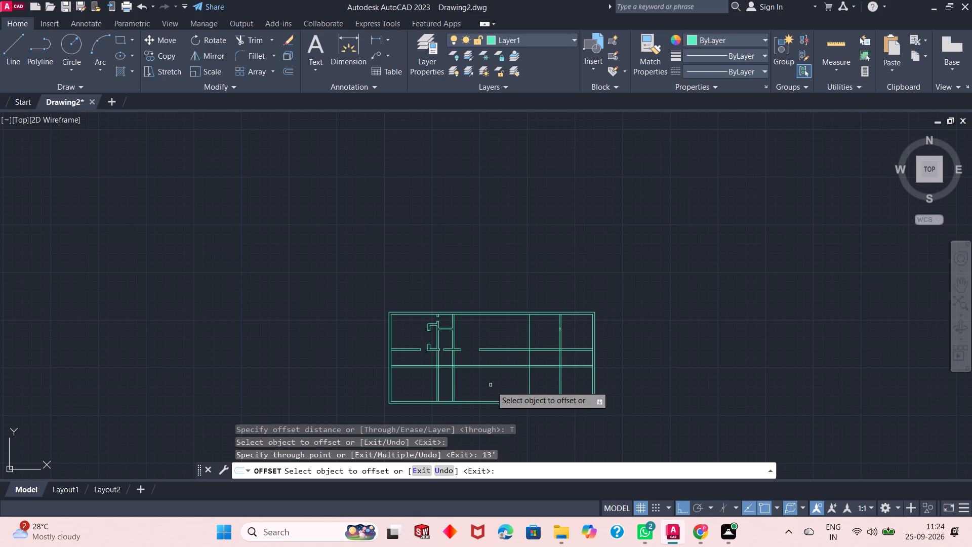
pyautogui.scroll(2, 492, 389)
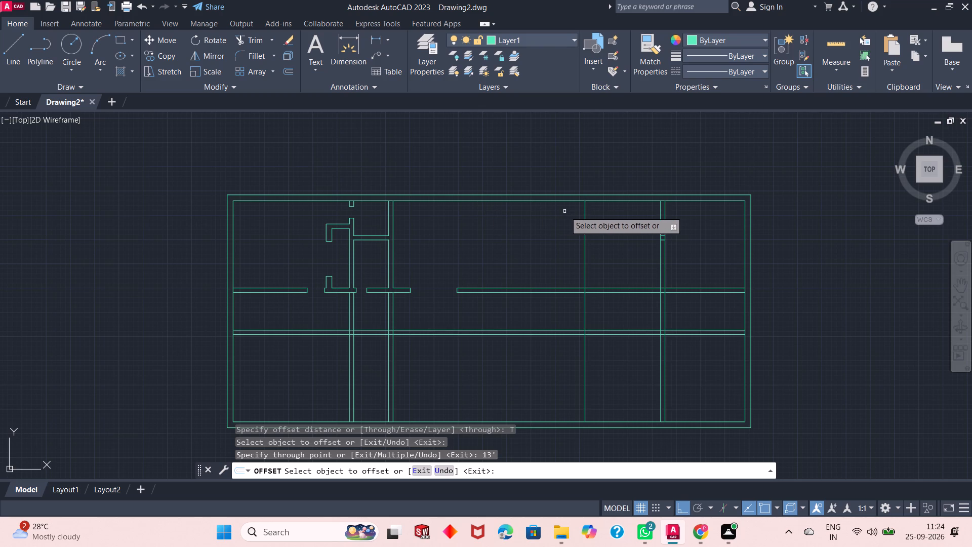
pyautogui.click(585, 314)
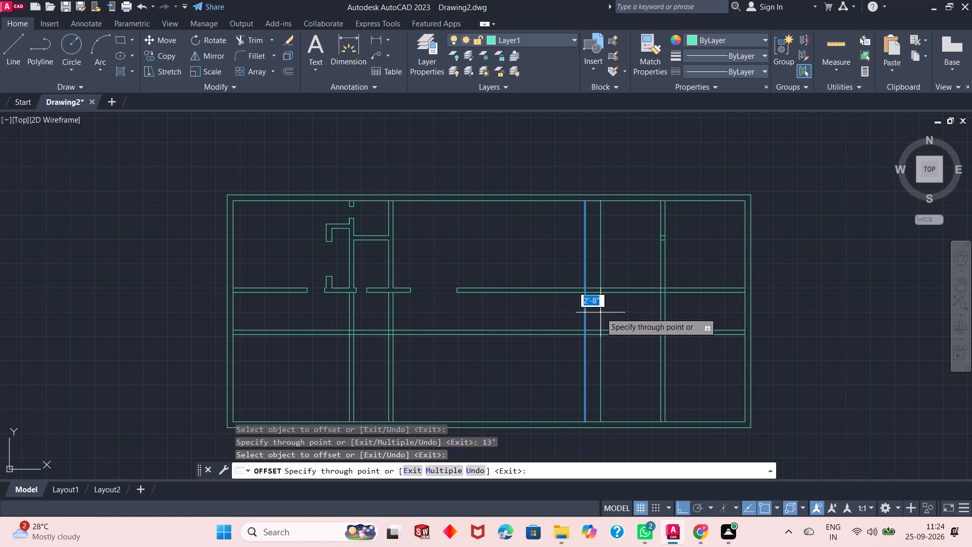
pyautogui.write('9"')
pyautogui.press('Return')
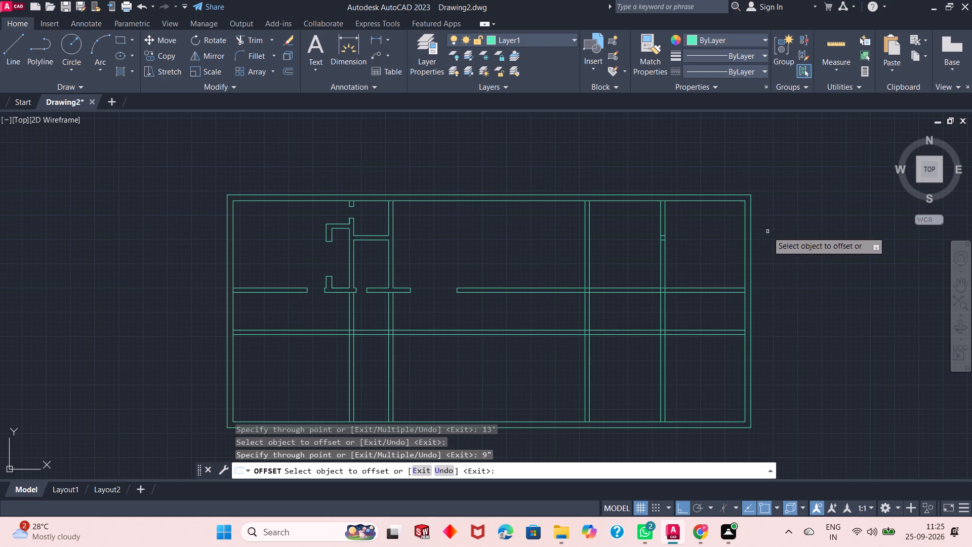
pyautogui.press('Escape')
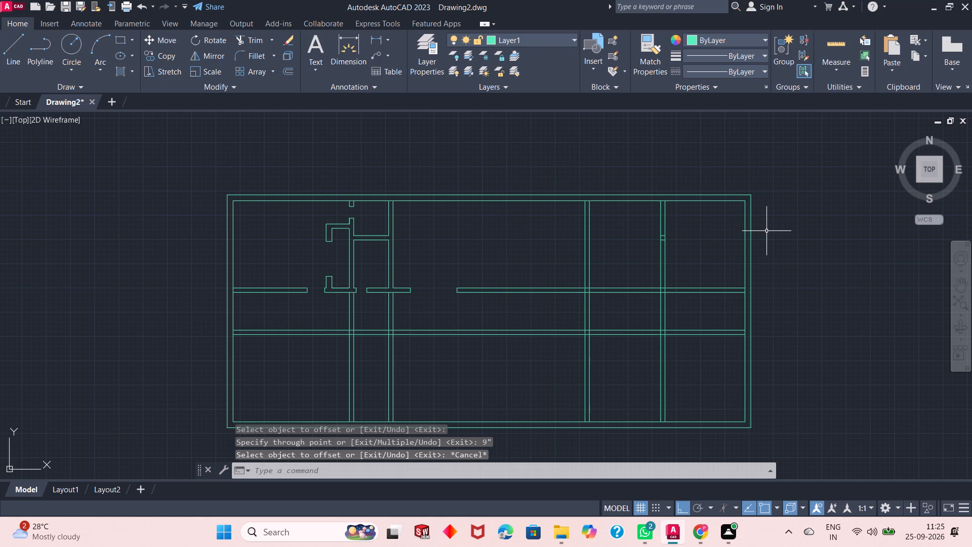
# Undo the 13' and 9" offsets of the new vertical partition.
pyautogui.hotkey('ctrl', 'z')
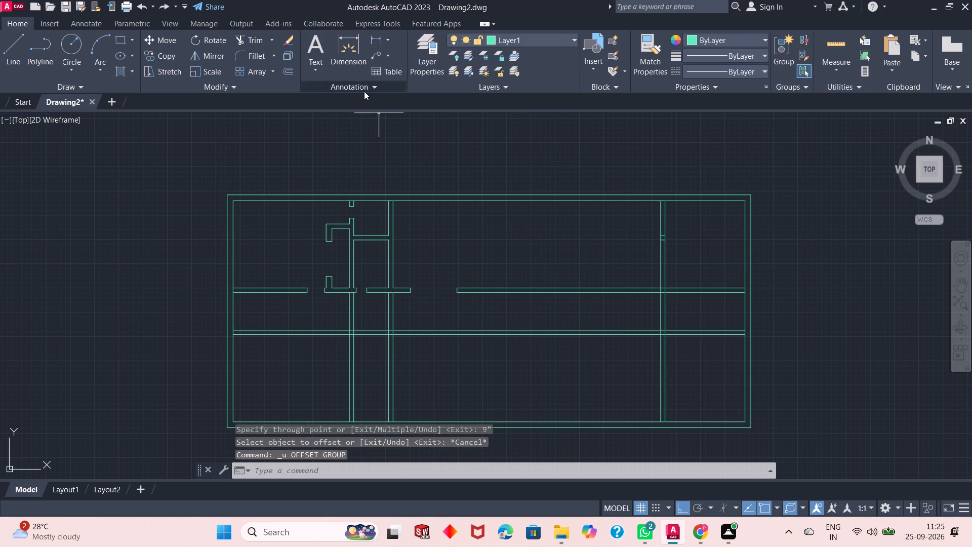
# Offset the third vertical partition's west face 10' west, and offset that new line 9" further west to form a partition.
pyautogui.click(287, 76)
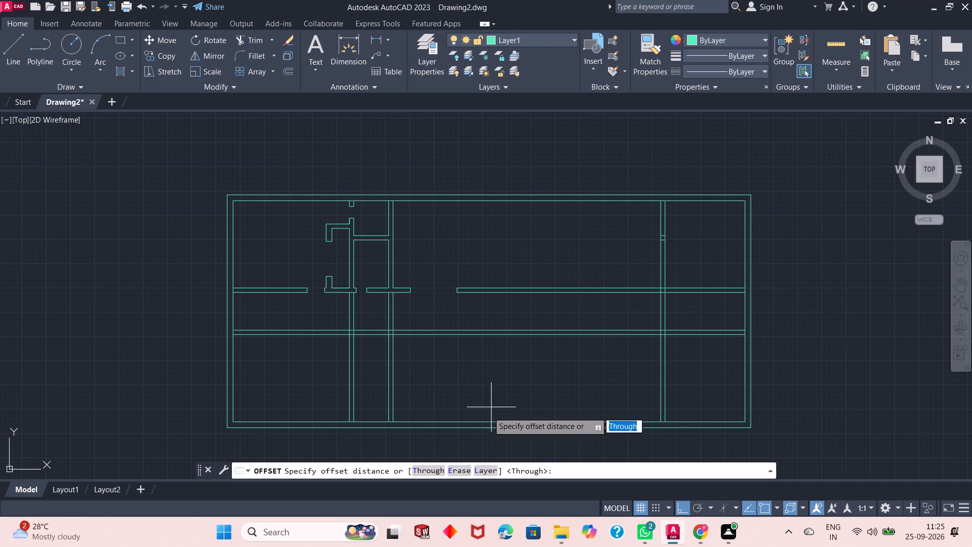
pyautogui.click(422, 470)
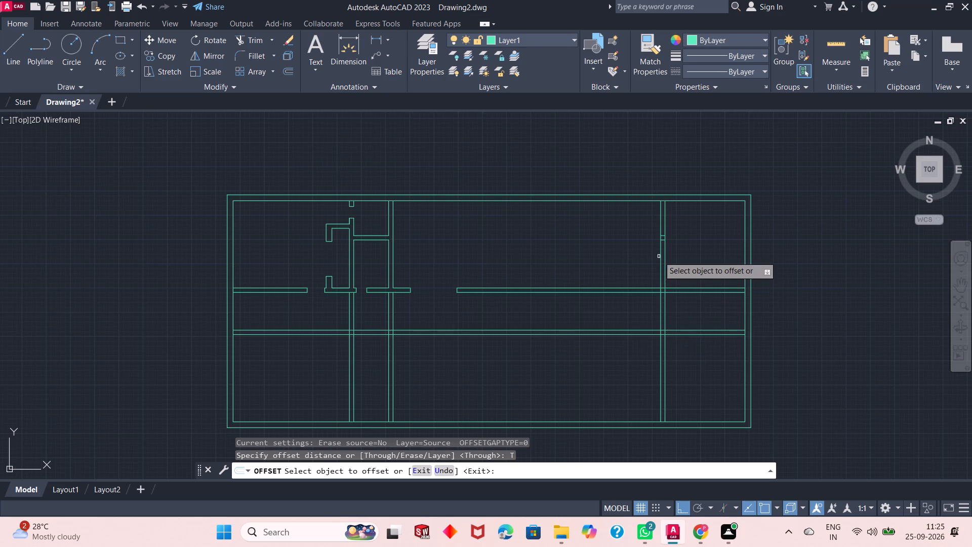
pyautogui.click(659, 263)
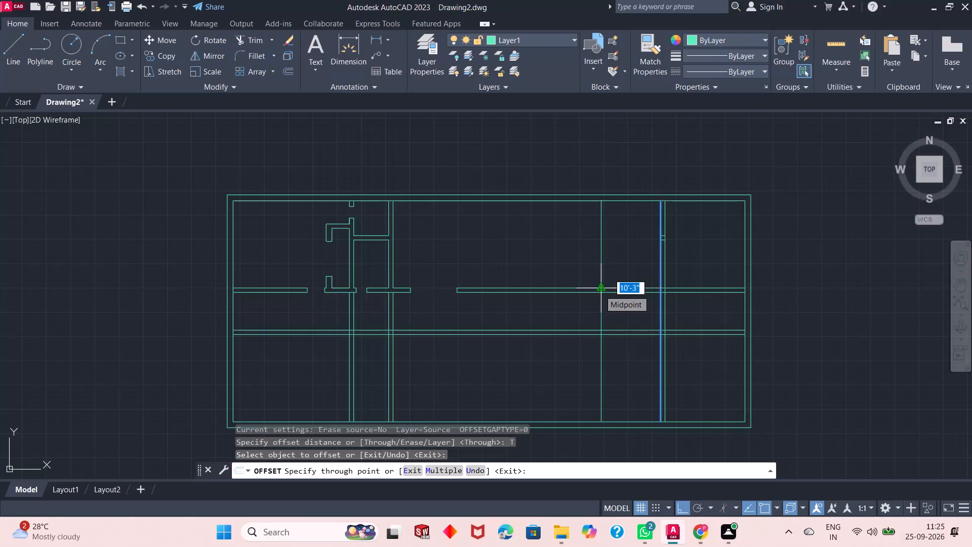
pyautogui.write('10')
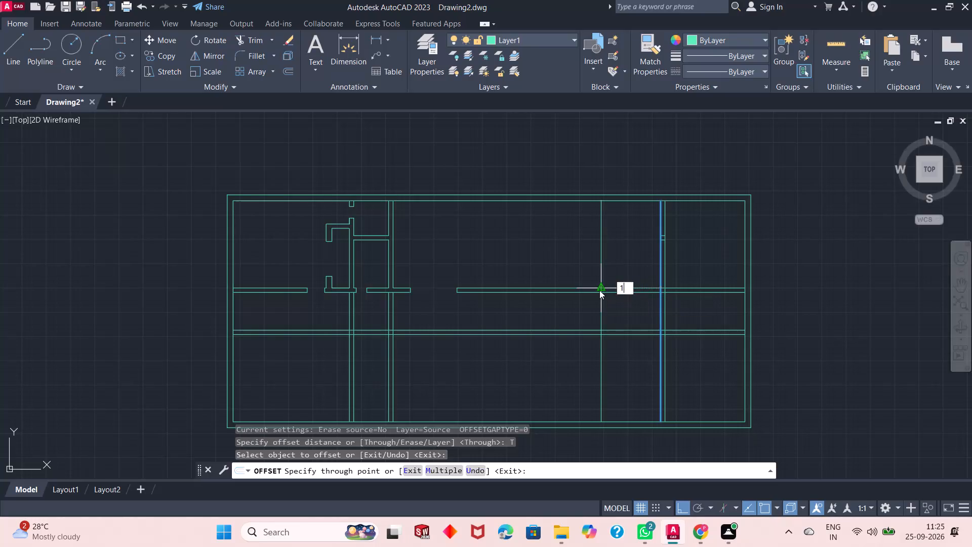
pyautogui.press("'")
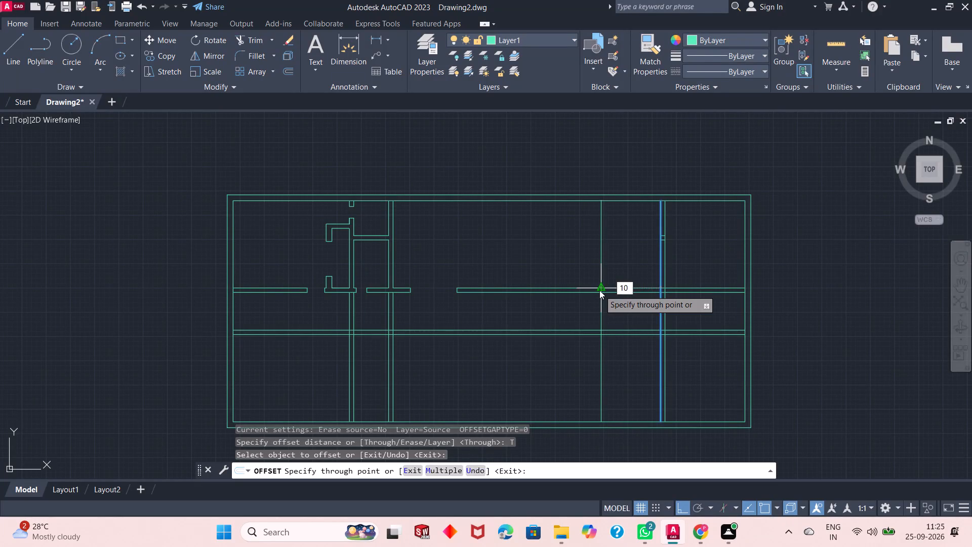
pyautogui.press('Return')
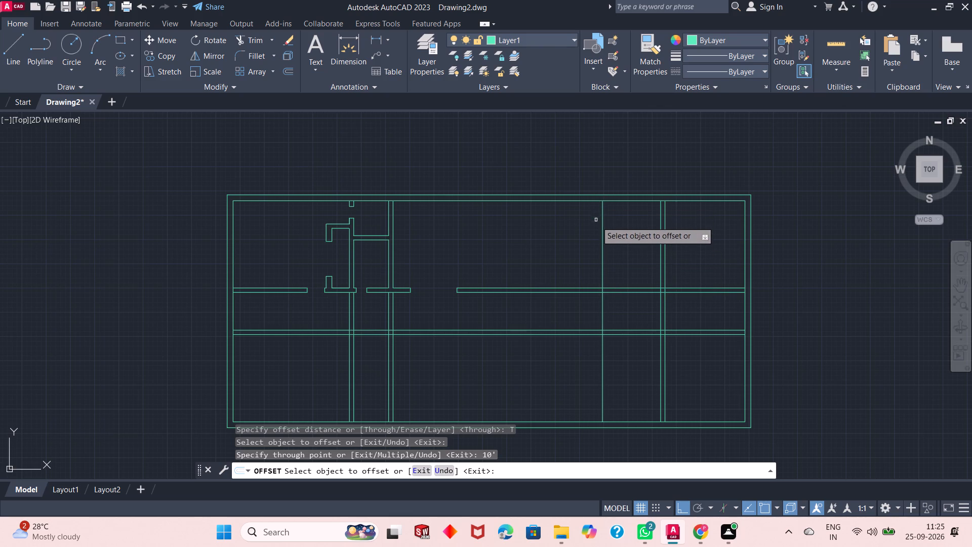
pyautogui.click(603, 272)
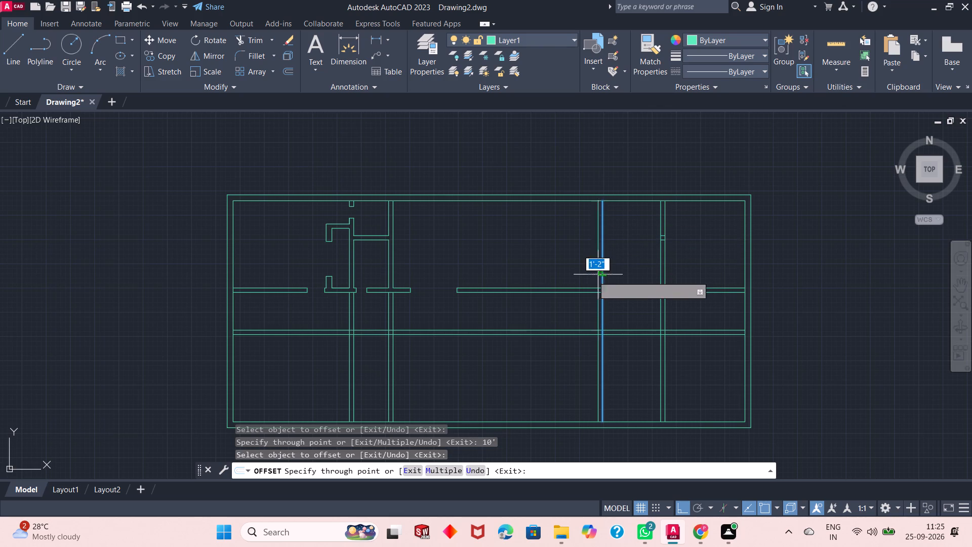
pyautogui.write('9"')
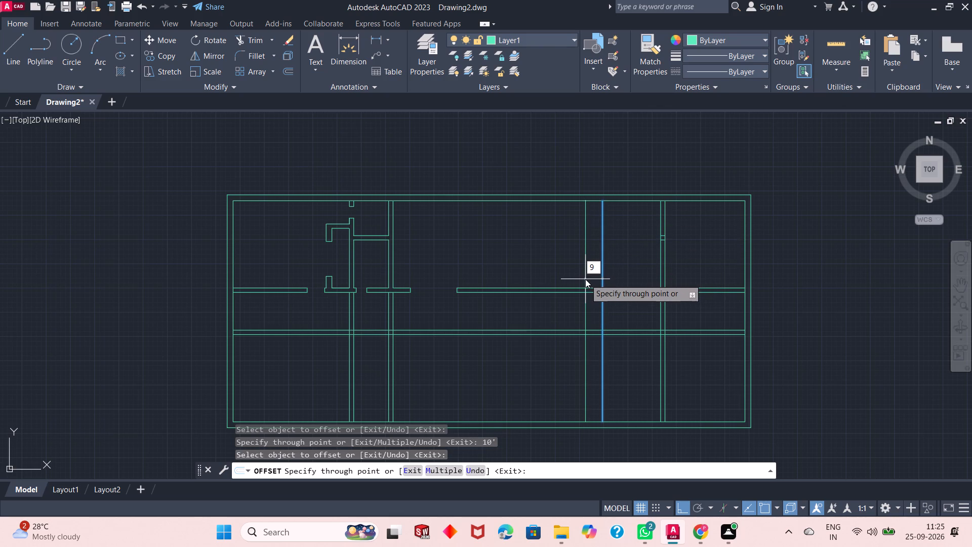
pyautogui.press('Return')
pyautogui.rightClick(585, 279)
pyautogui.click(618, 291)
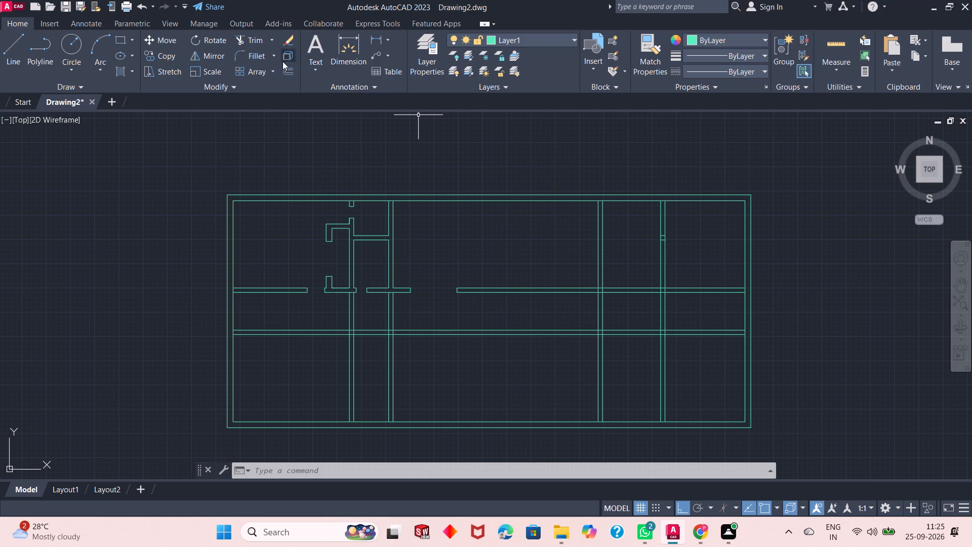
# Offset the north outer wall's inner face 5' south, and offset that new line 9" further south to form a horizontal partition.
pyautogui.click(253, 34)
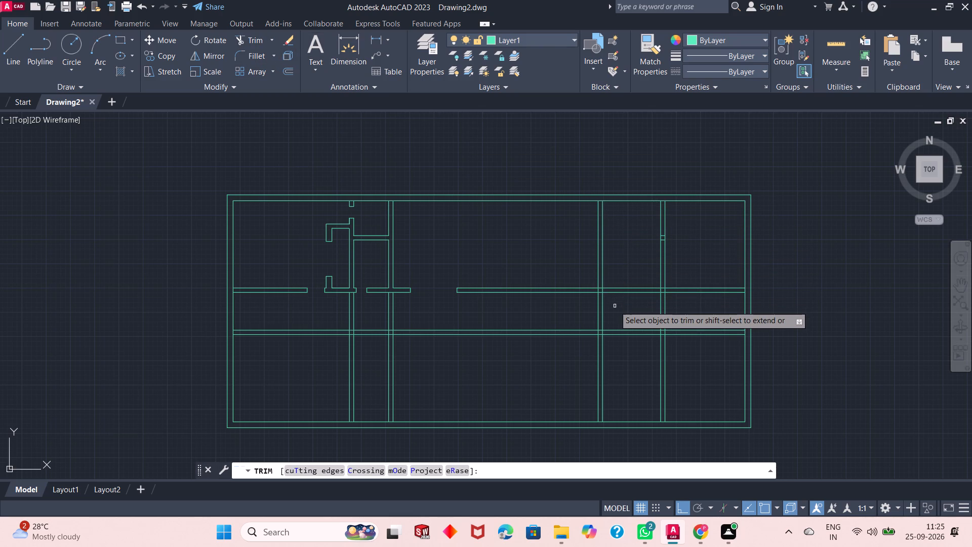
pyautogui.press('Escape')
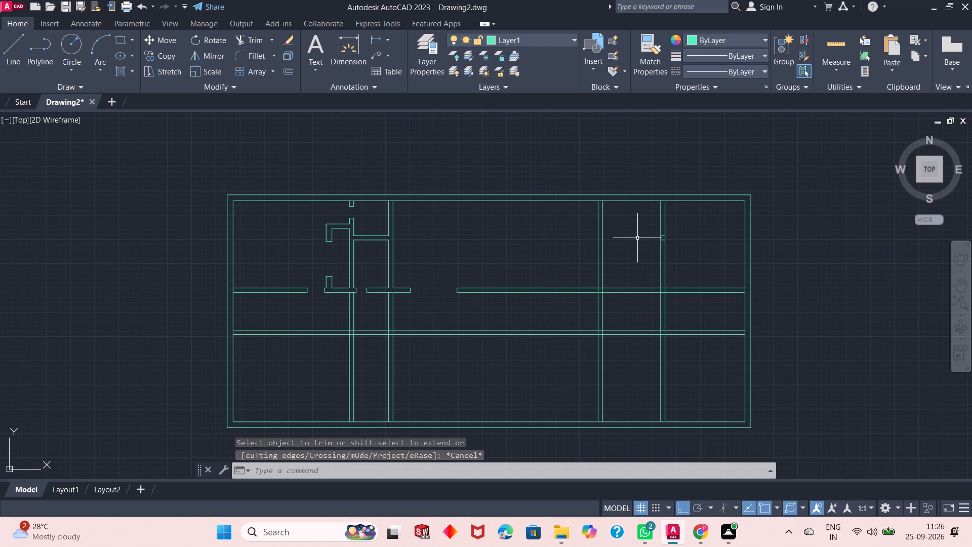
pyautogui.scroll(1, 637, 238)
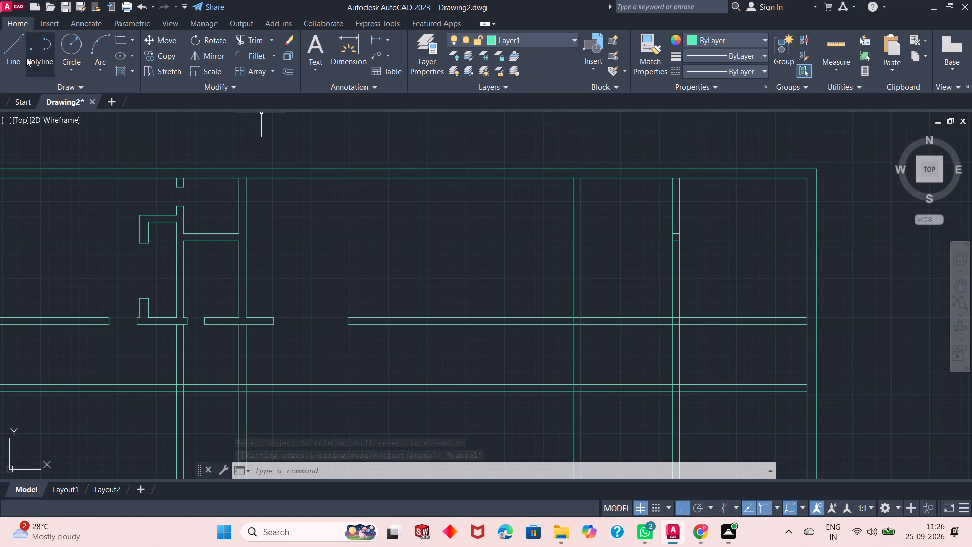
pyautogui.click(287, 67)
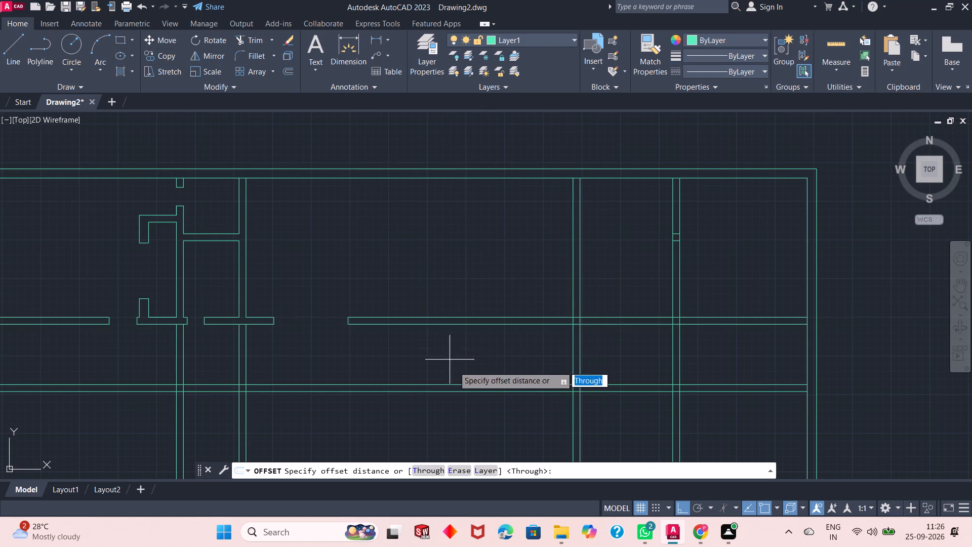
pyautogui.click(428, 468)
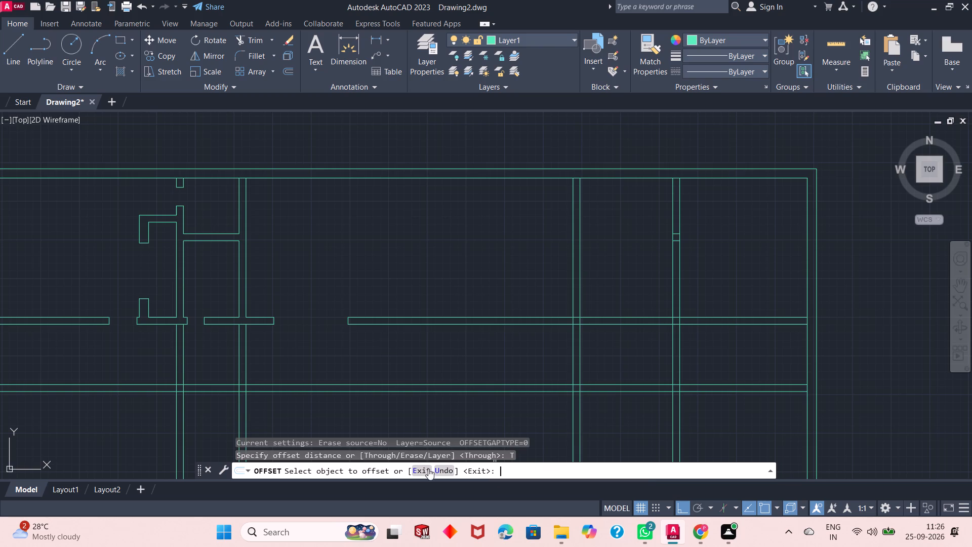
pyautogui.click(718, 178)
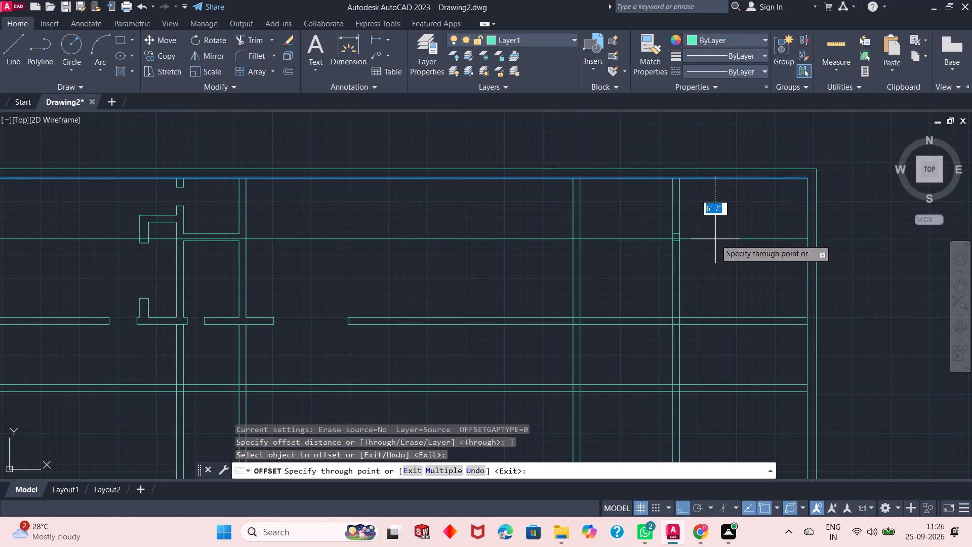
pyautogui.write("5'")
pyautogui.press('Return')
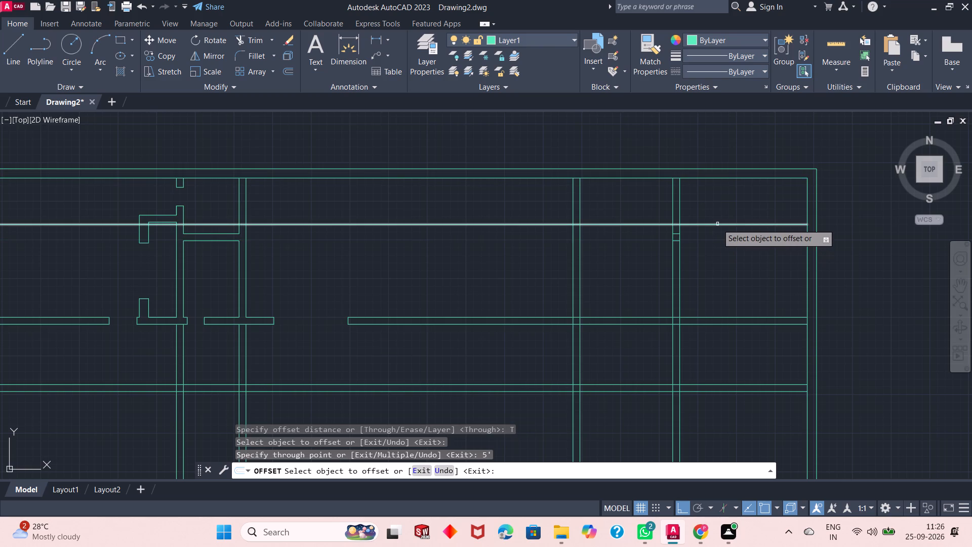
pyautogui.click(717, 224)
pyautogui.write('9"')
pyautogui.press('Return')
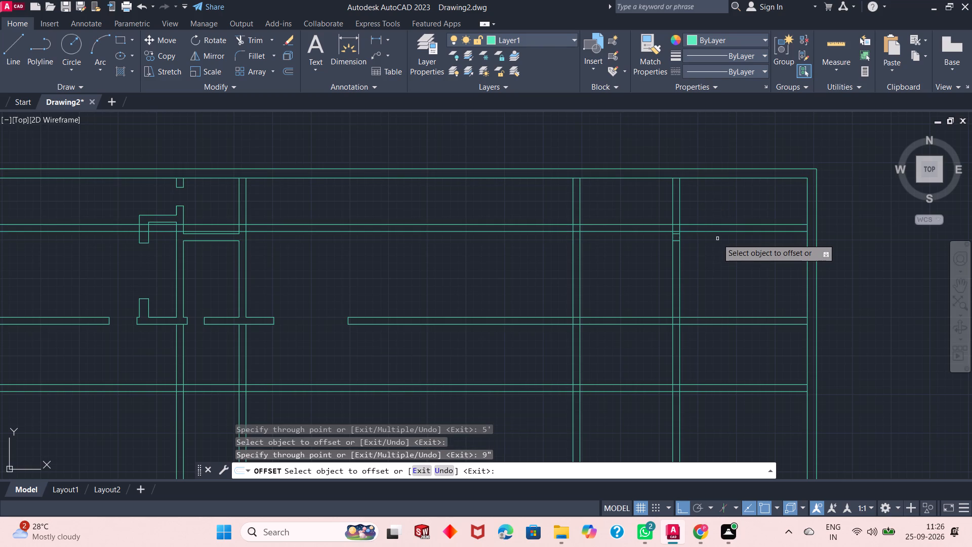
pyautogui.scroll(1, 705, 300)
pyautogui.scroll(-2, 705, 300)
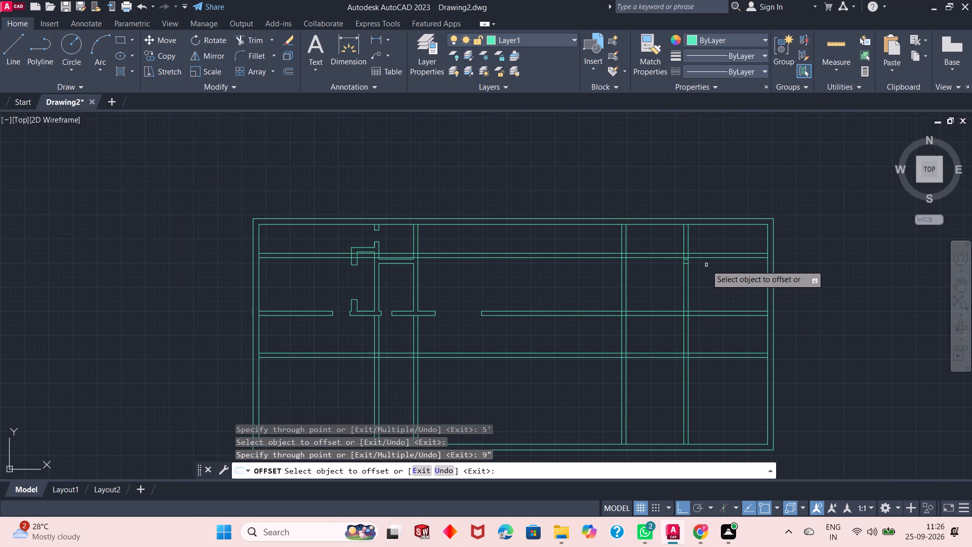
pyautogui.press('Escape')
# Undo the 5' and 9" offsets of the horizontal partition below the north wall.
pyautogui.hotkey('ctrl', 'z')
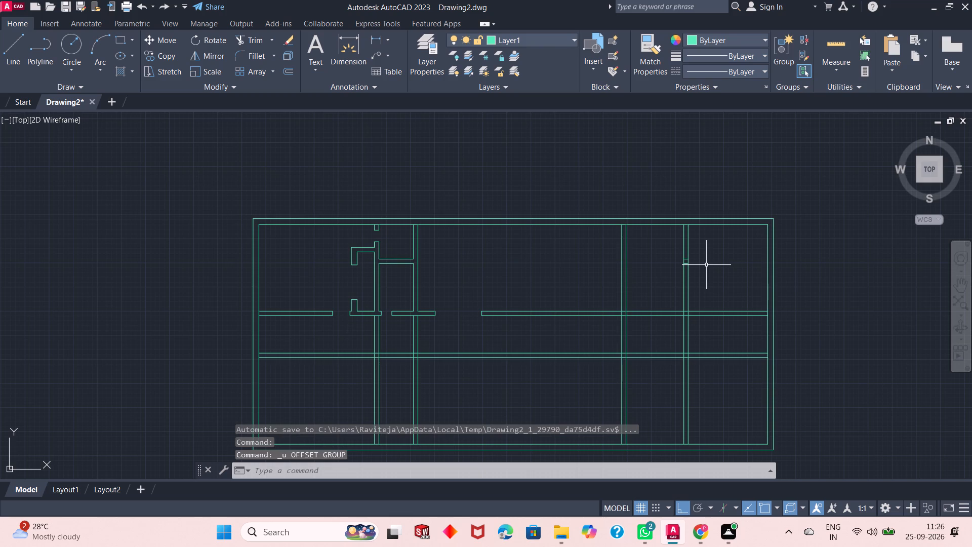
# Offset the north outer wall's inner face 8' south, and offset that new line 9" further south to form a horizontal partition.
pyautogui.click(289, 75)
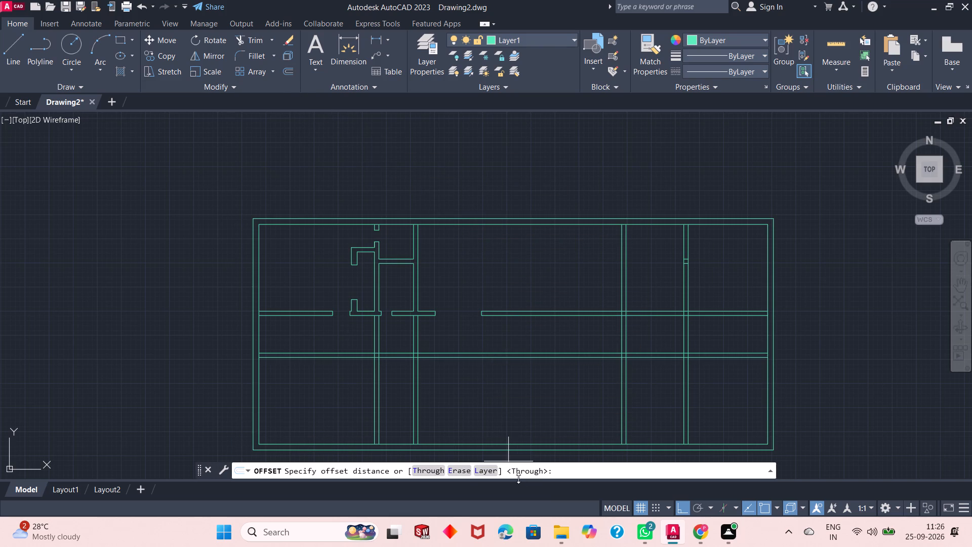
pyautogui.click(432, 468)
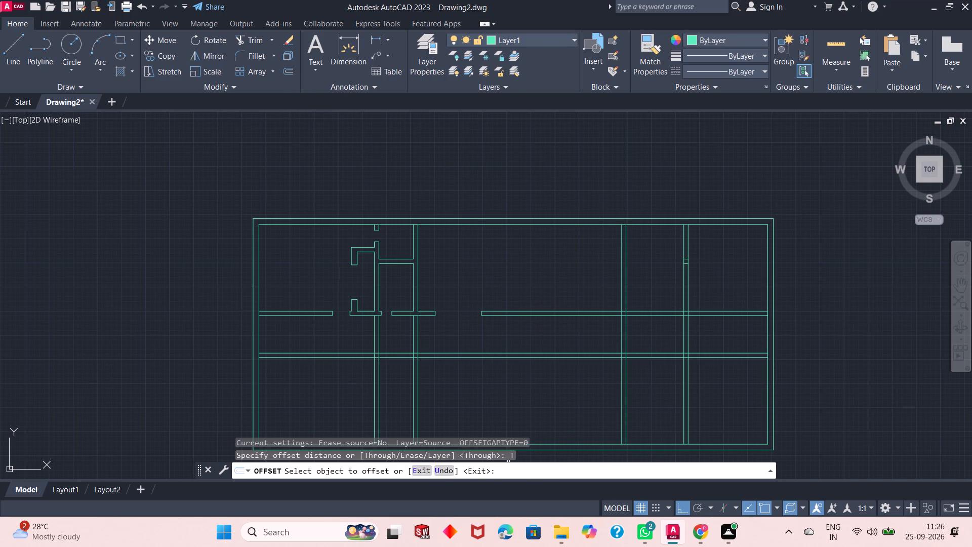
pyautogui.click(731, 226)
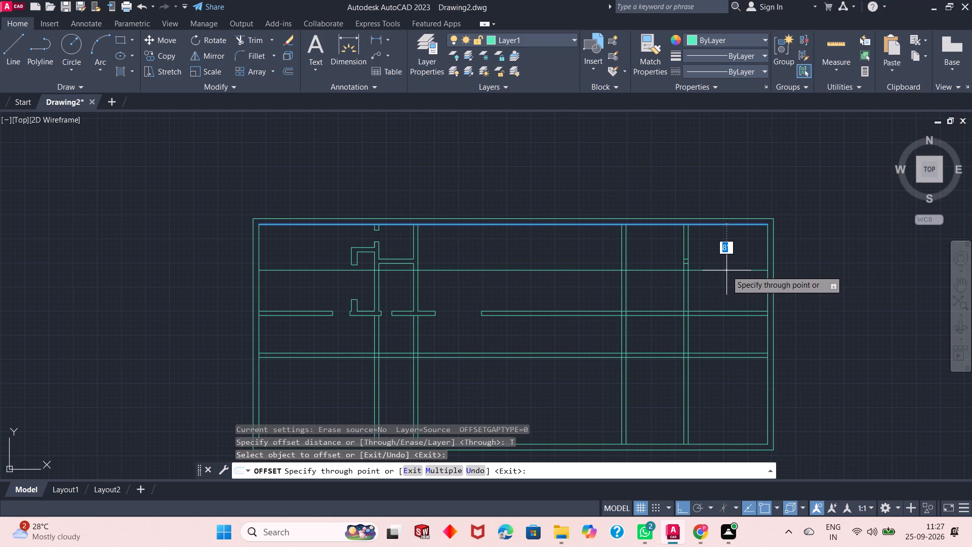
pyautogui.write("8'")
pyautogui.press('Return')
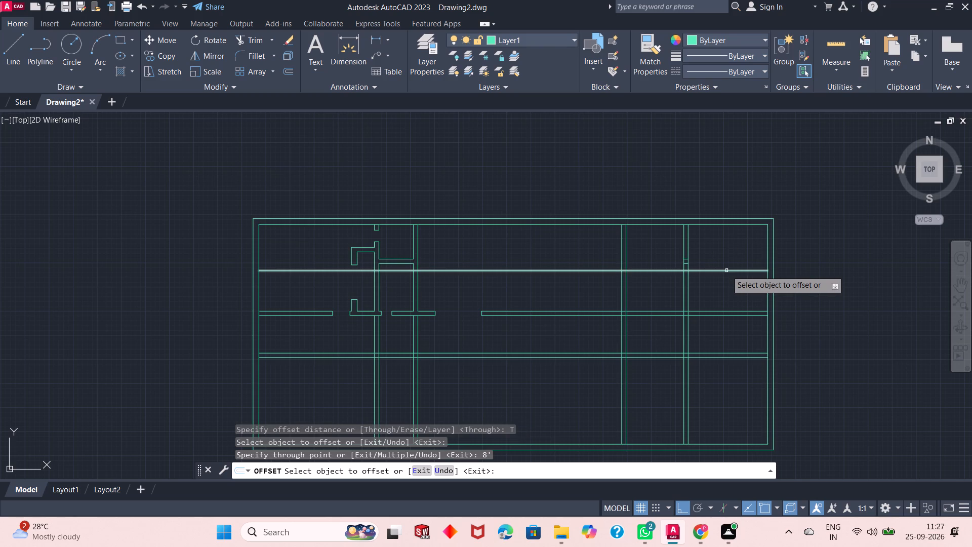
pyautogui.click(726, 270)
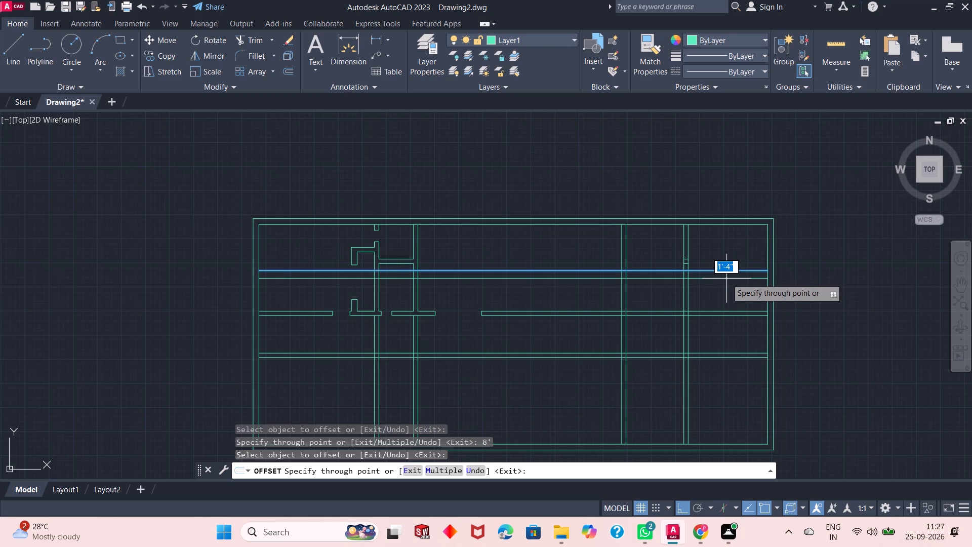
pyautogui.press('6')
pyautogui.press('BackSpace')
pyautogui.write('9"')
pyautogui.press('Return')
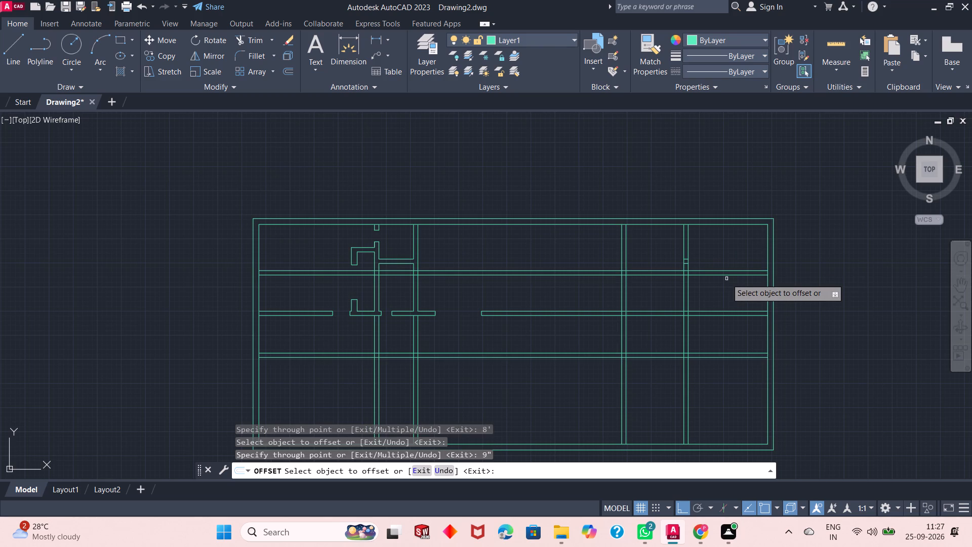
# Trim away the middle horizontal partition between the easternmost vertical partition and the east outer wall.
pyautogui.rightClick(787, 250)
pyautogui.click(803, 258)
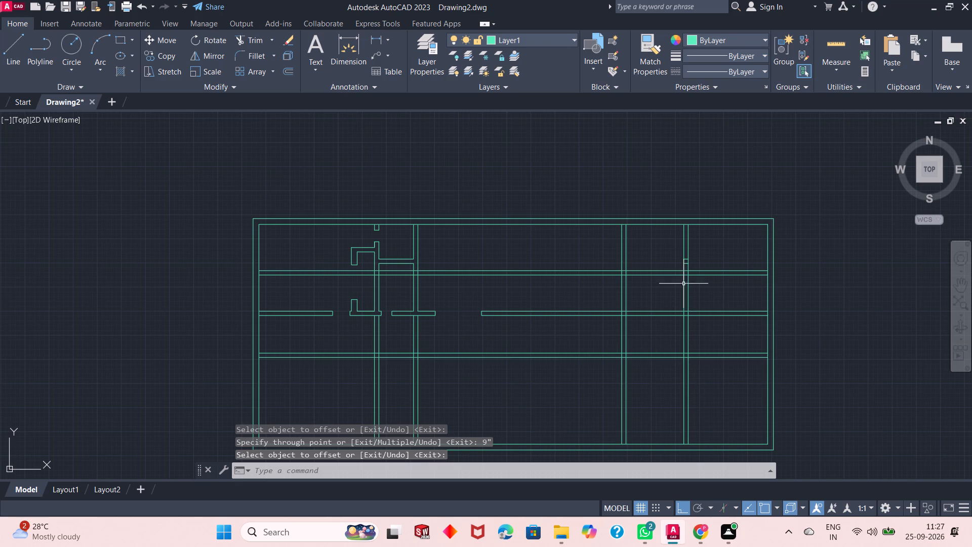
pyautogui.click(246, 41)
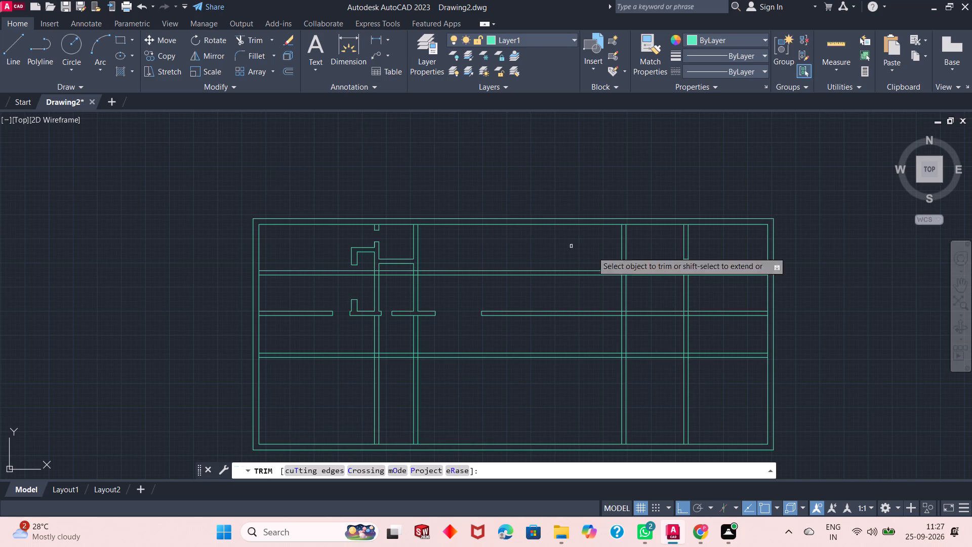
pyautogui.click(718, 304)
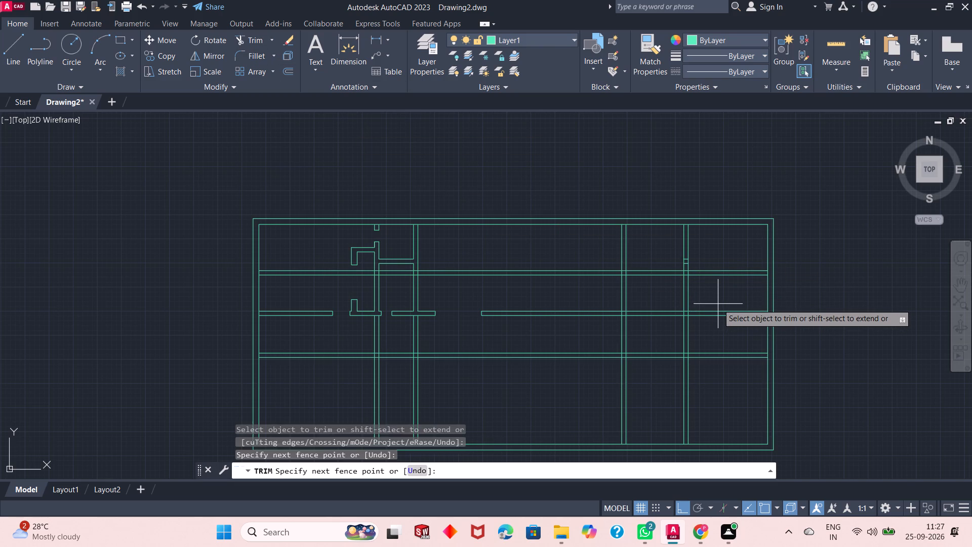
pyautogui.click(716, 326)
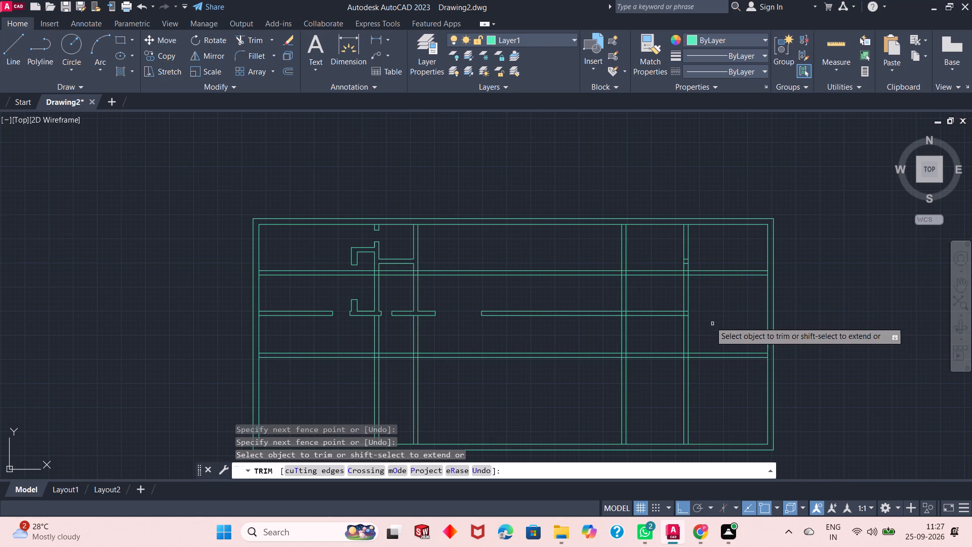
pyautogui.scroll(3, 690, 316)
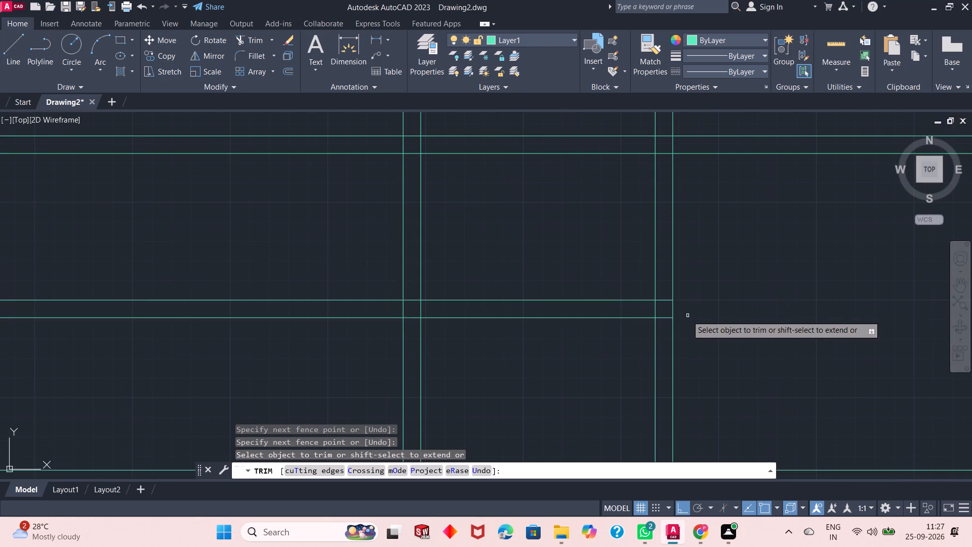
pyautogui.scroll(-2, 687, 316)
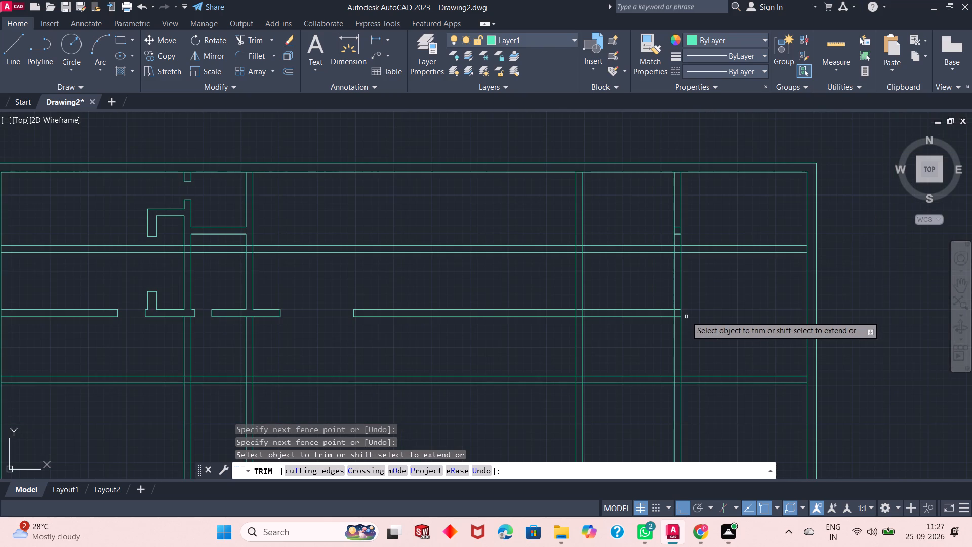
# Trim the easternmost vertical partition away between the upper and lower horizontal partitions, on both sides of the middle partition.
pyautogui.click(698, 282)
pyautogui.click(658, 294)
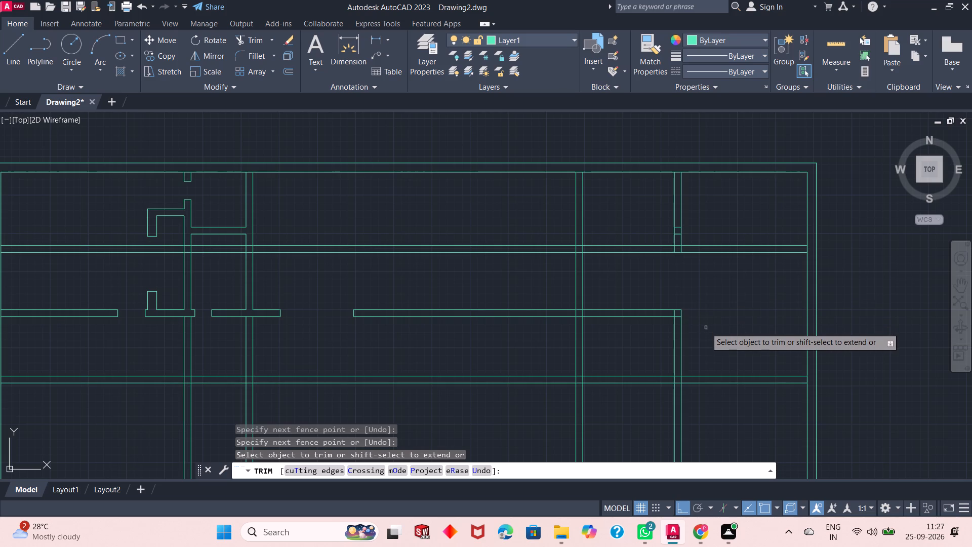
pyautogui.click(695, 343)
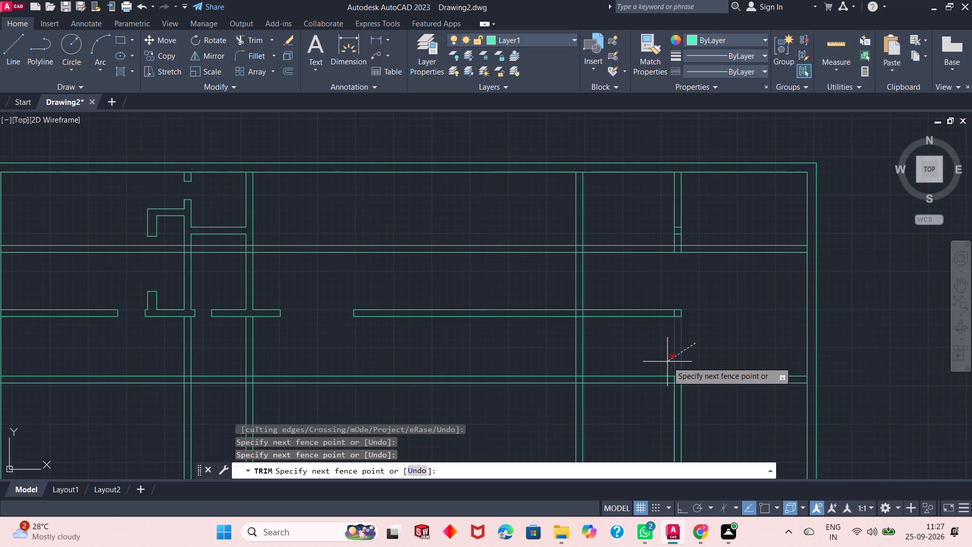
pyautogui.click(667, 362)
# Trim the middle horizontal partition back to the vertical partition west of the easternmost one, and remove the leftover fragments at the old crossing.
pyautogui.click(646, 344)
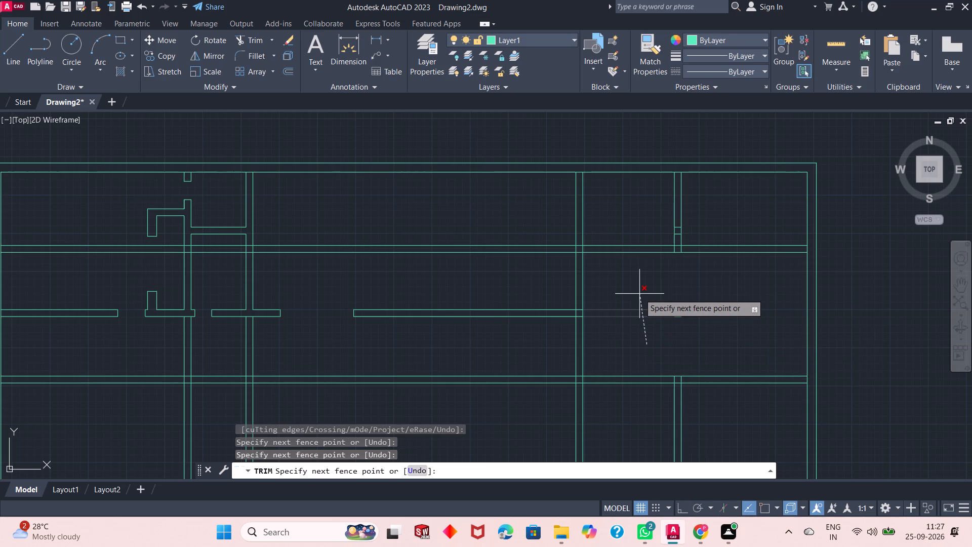
pyautogui.click(639, 294)
pyautogui.click(693, 302)
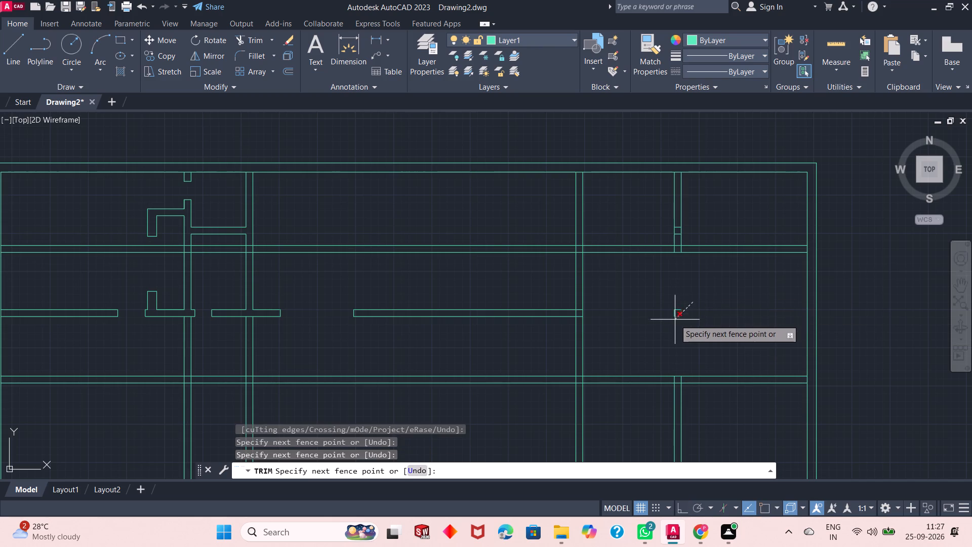
pyautogui.click(675, 320)
pyautogui.click(676, 310)
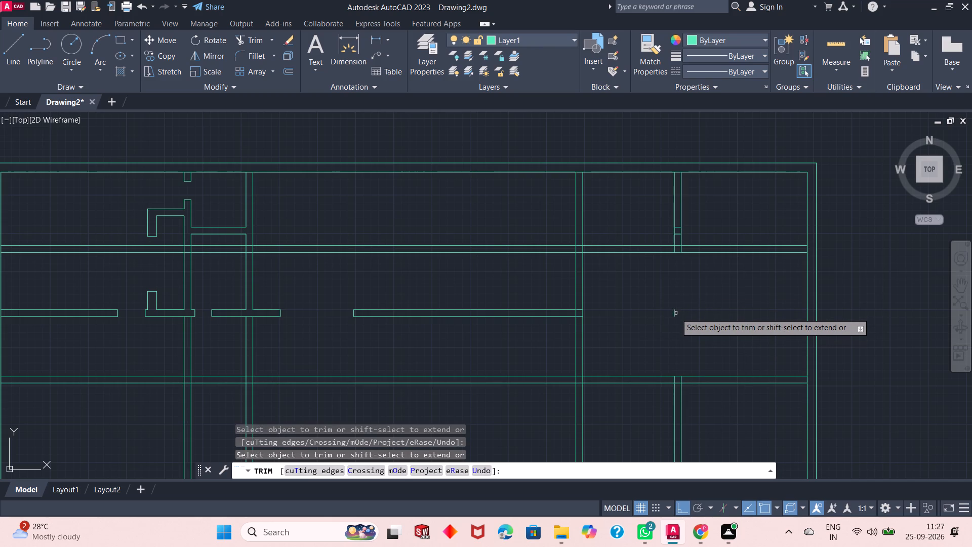
pyautogui.click(674, 314)
pyautogui.scroll(1, 674, 314)
pyautogui.scroll(-1, 674, 314)
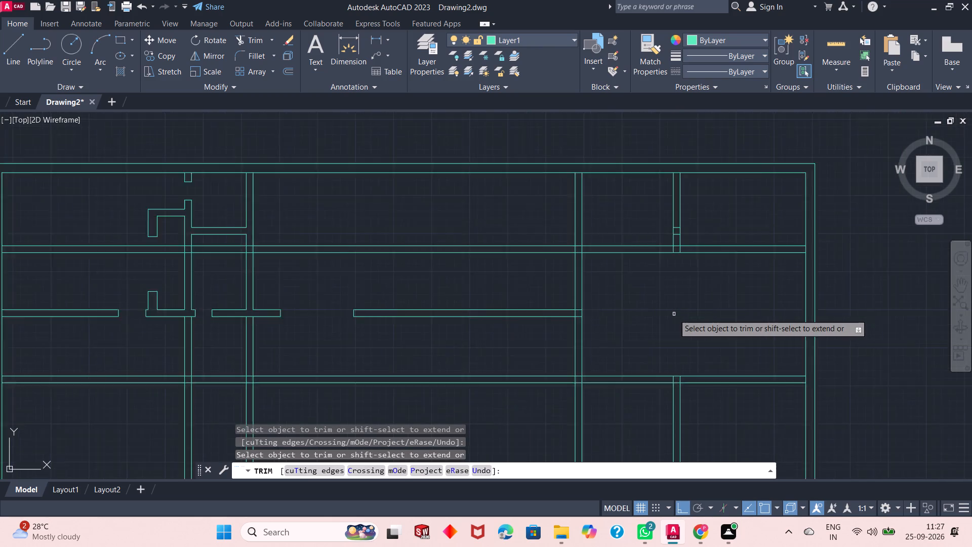
pyautogui.scroll(-1, 674, 314)
pyautogui.scroll(1, 674, 314)
pyautogui.scroll(1, 700, 235)
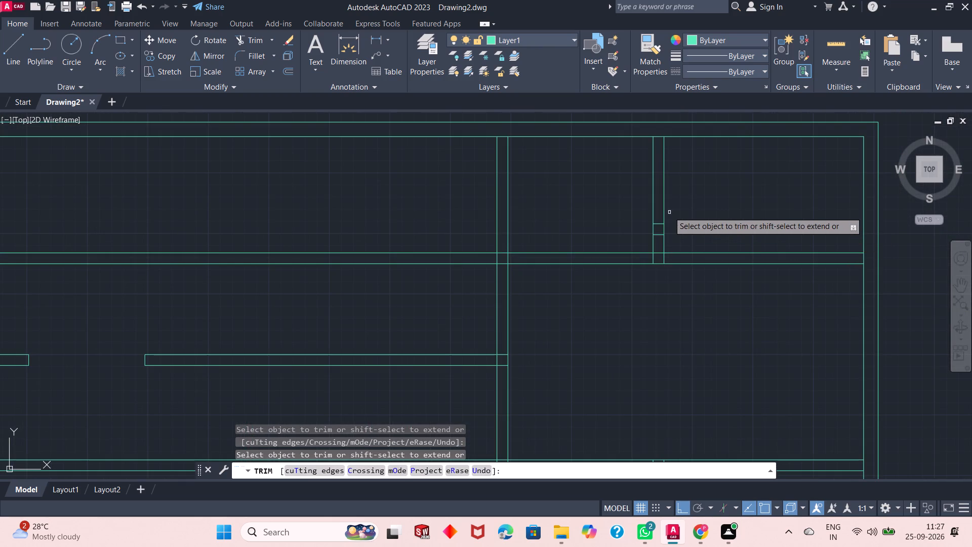
pyautogui.rightClick(705, 205)
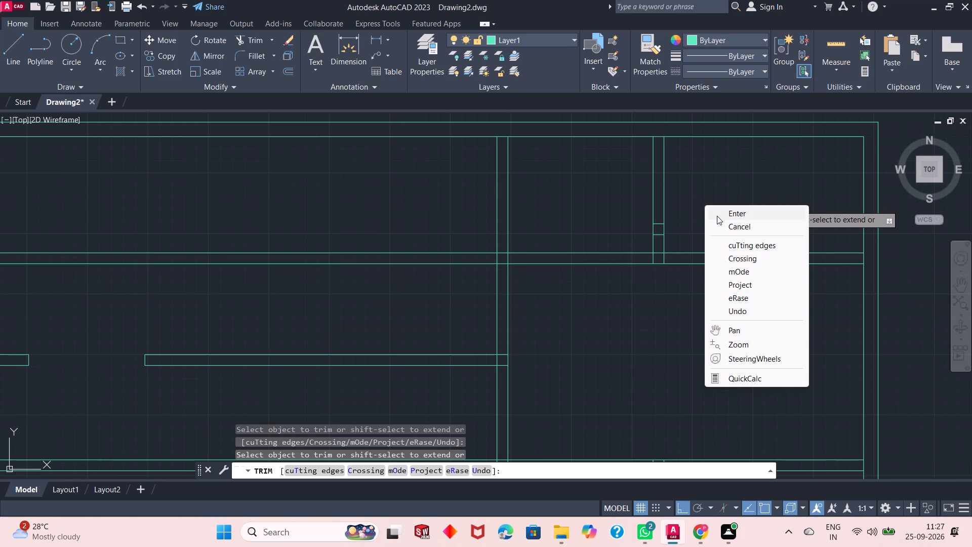
pyautogui.click(718, 215)
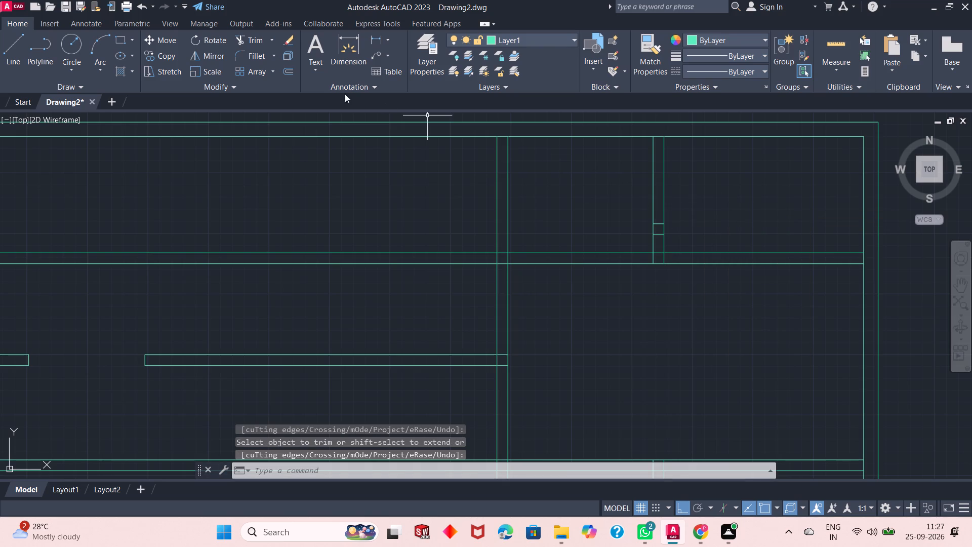
# In the easternmost vertical partition, offset the upper short cross line 3' north and the lower one 9" south.
pyautogui.click(291, 74)
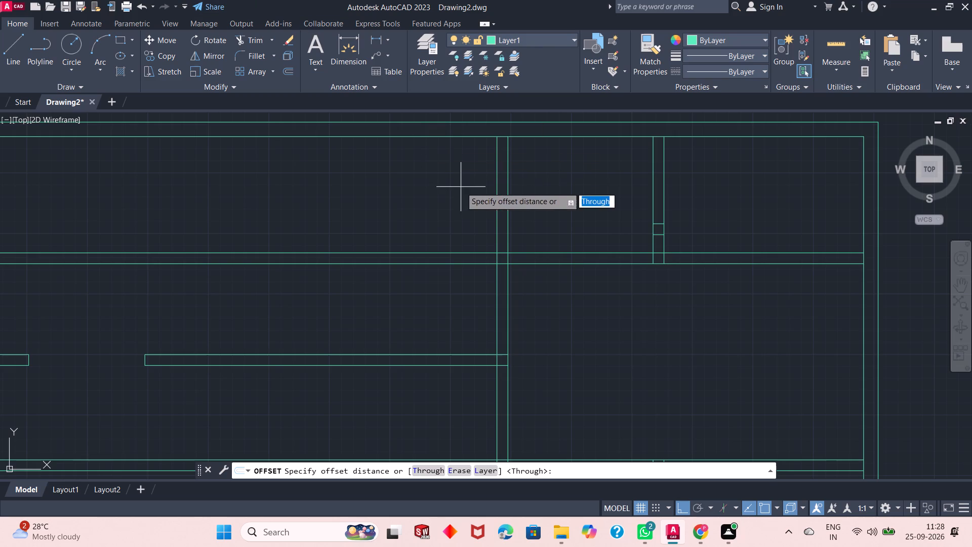
pyautogui.click(430, 472)
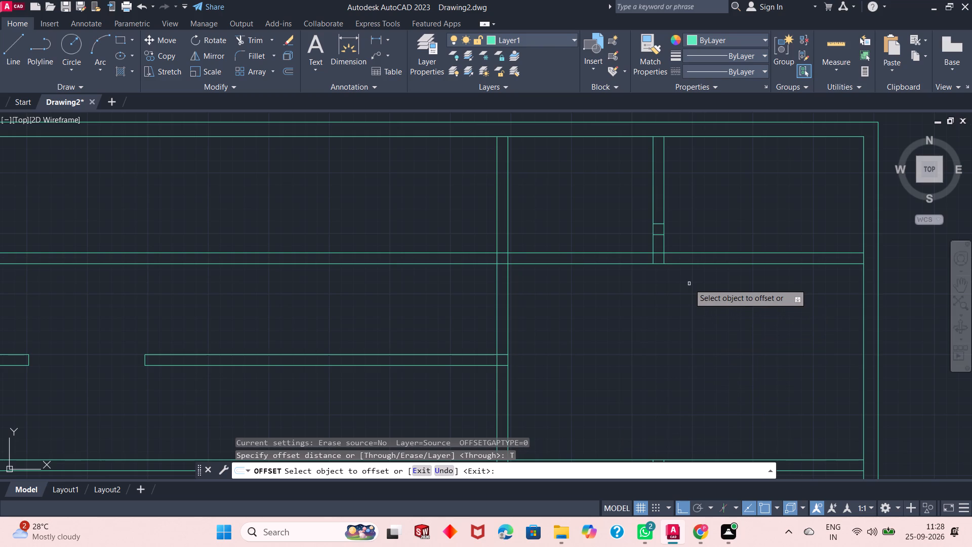
pyautogui.click(659, 225)
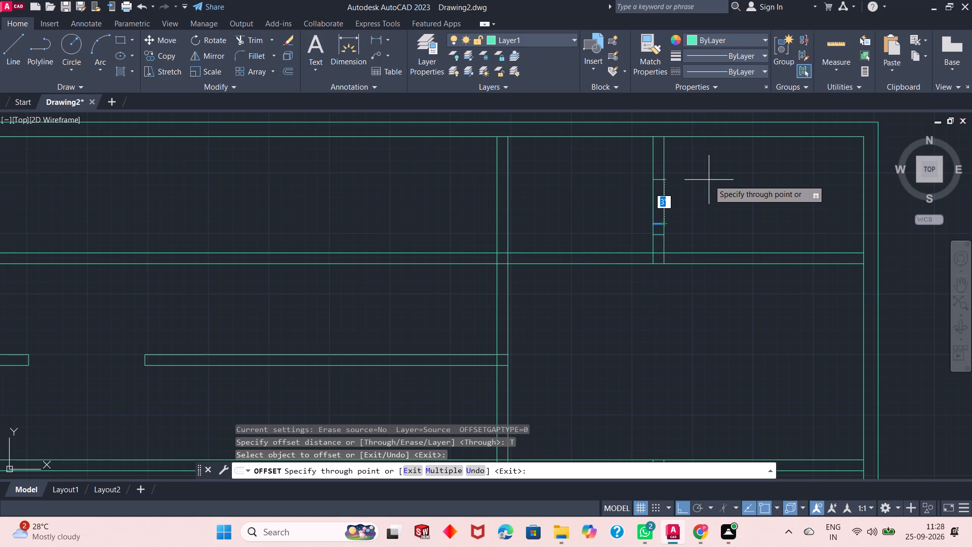
pyautogui.write("3'")
pyautogui.press('Return')
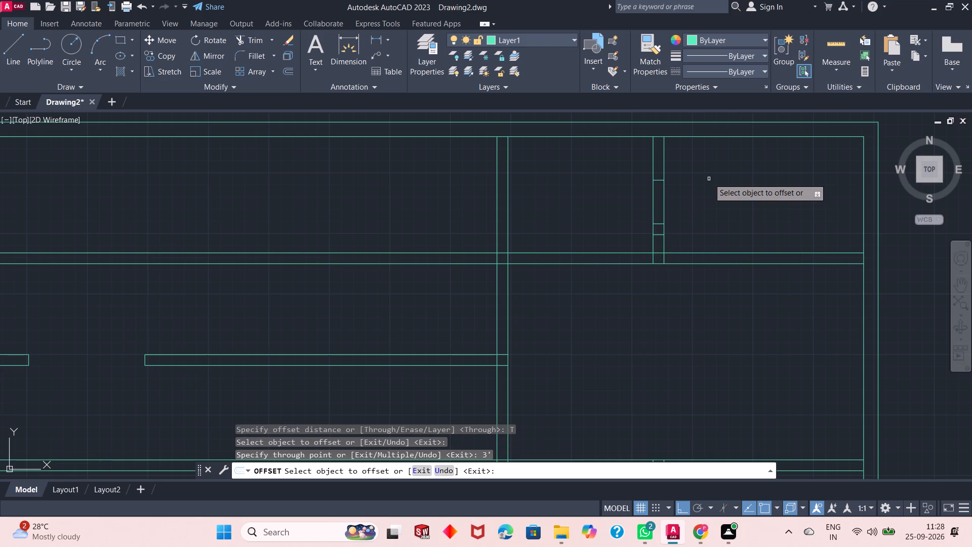
pyautogui.click(659, 235)
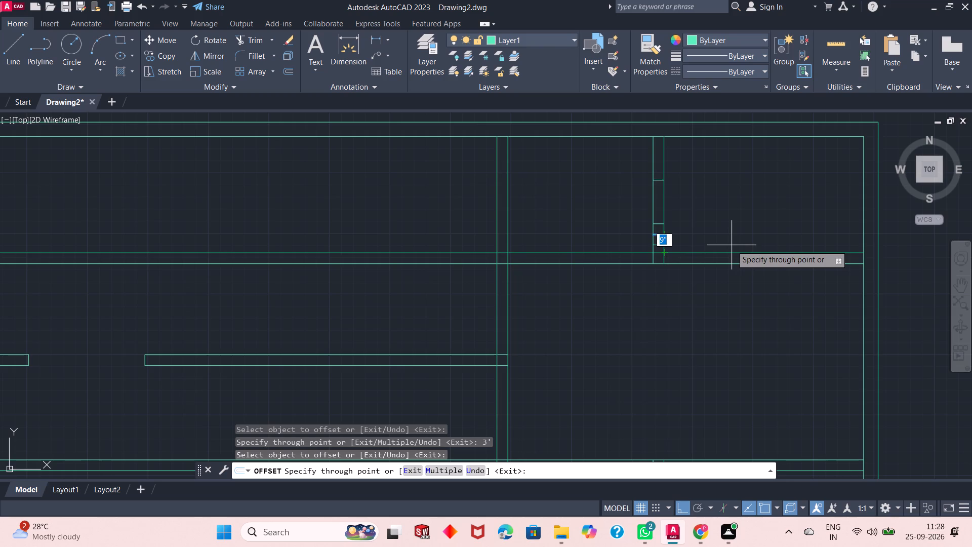
pyautogui.press('9')
pyautogui.hotkey('shift', '"')
pyautogui.press('Return')
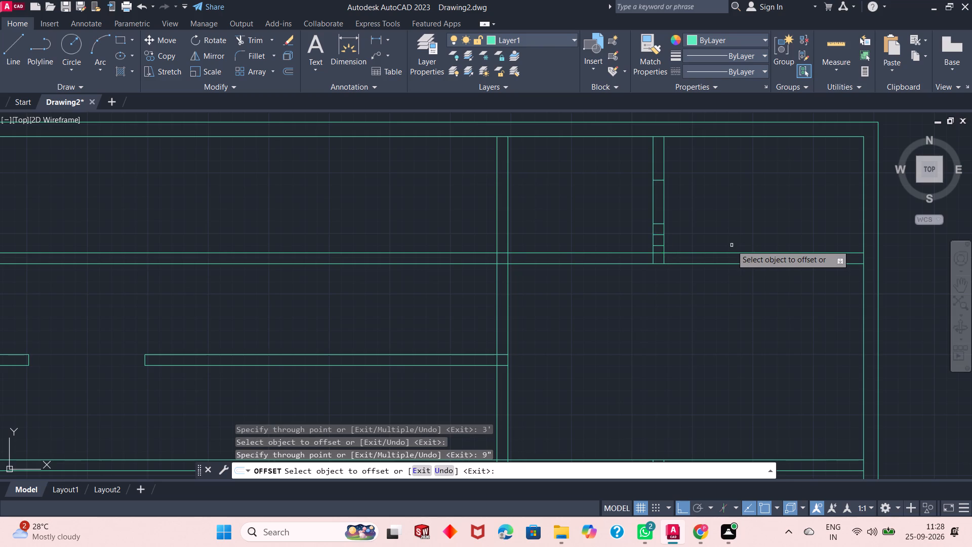
pyautogui.rightClick(729, 215)
pyautogui.click(750, 219)
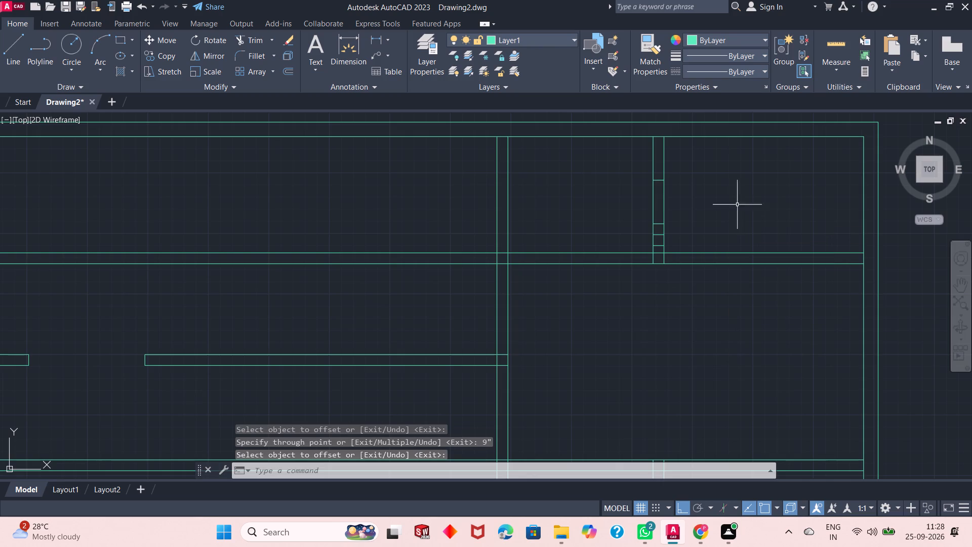
# Trim a door opening in the easternmost vertical partition between the two new cross lines, removing the old cross lines and the wall line crossing the stub.
pyautogui.click(251, 39)
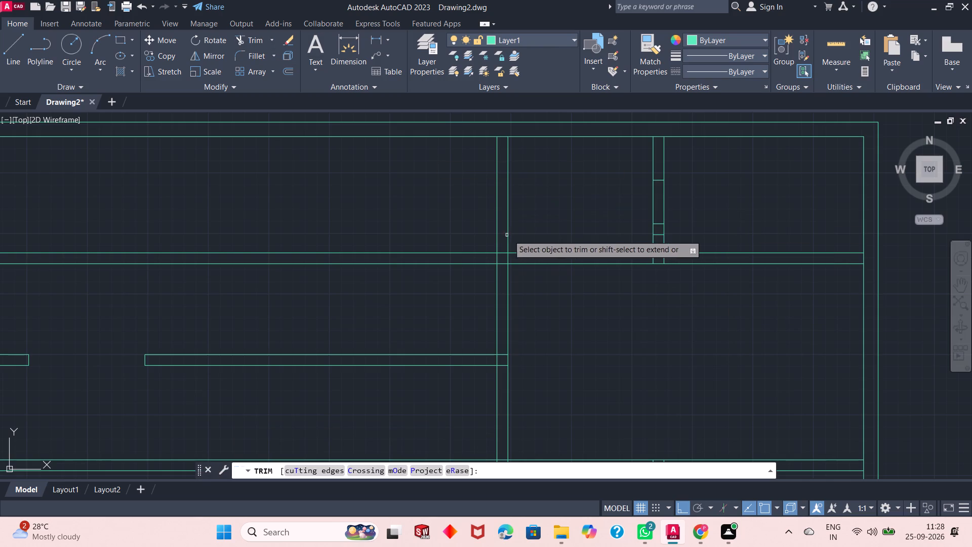
pyautogui.click(678, 205)
pyautogui.click(643, 208)
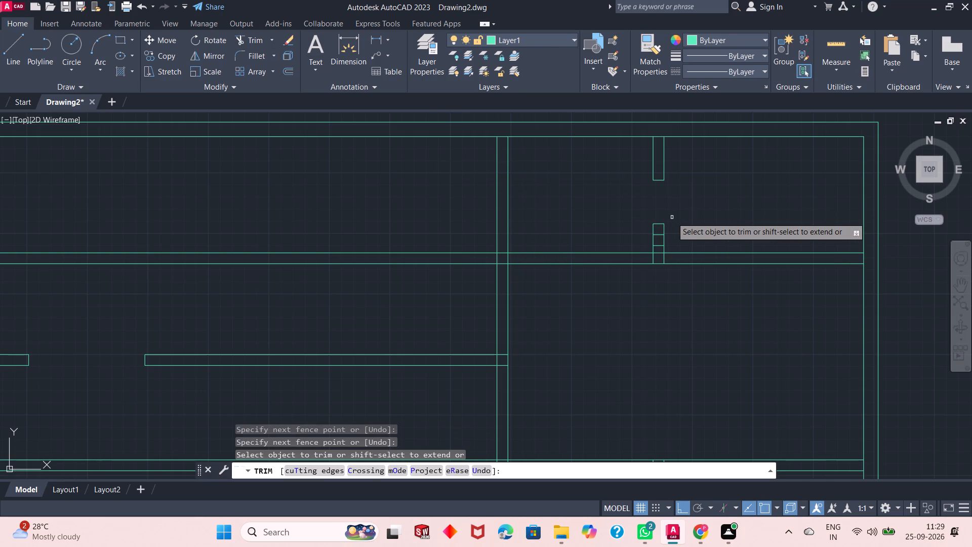
pyautogui.click(672, 227)
pyautogui.click(672, 225)
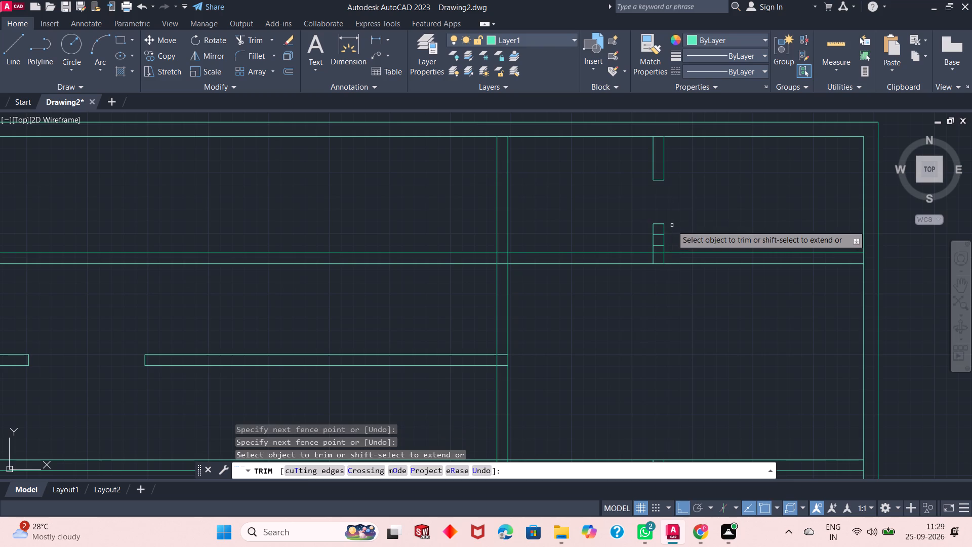
pyautogui.click(658, 223)
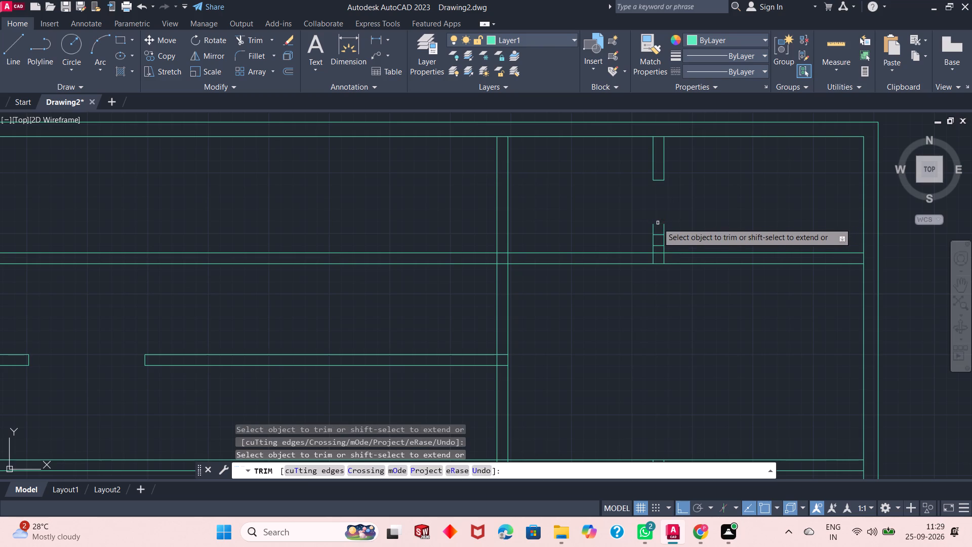
pyautogui.click(660, 233)
pyautogui.click(675, 236)
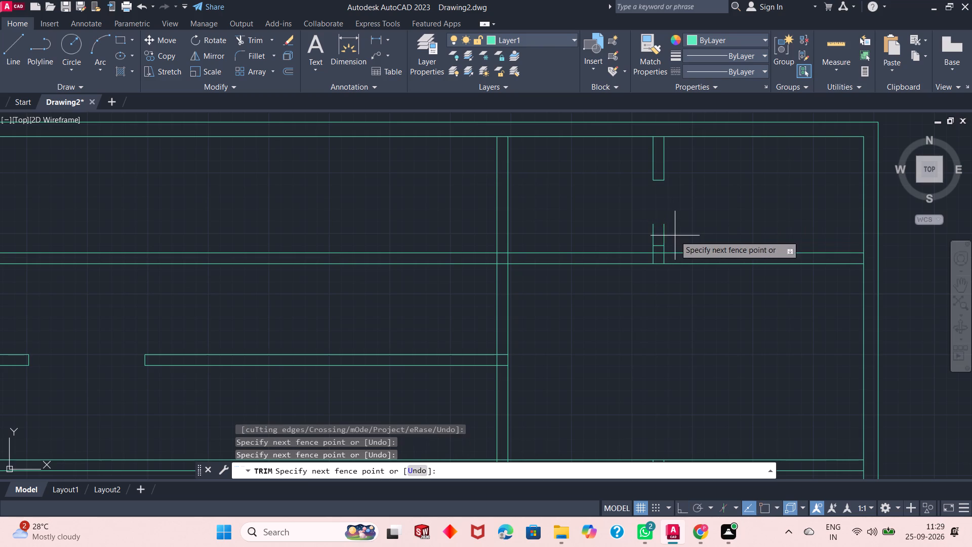
pyautogui.click(640, 240)
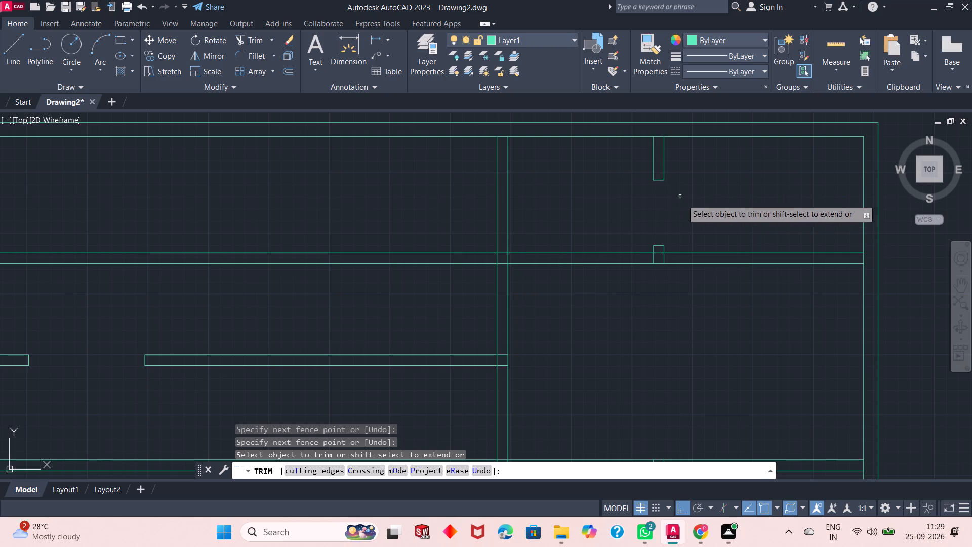
pyautogui.click(660, 253)
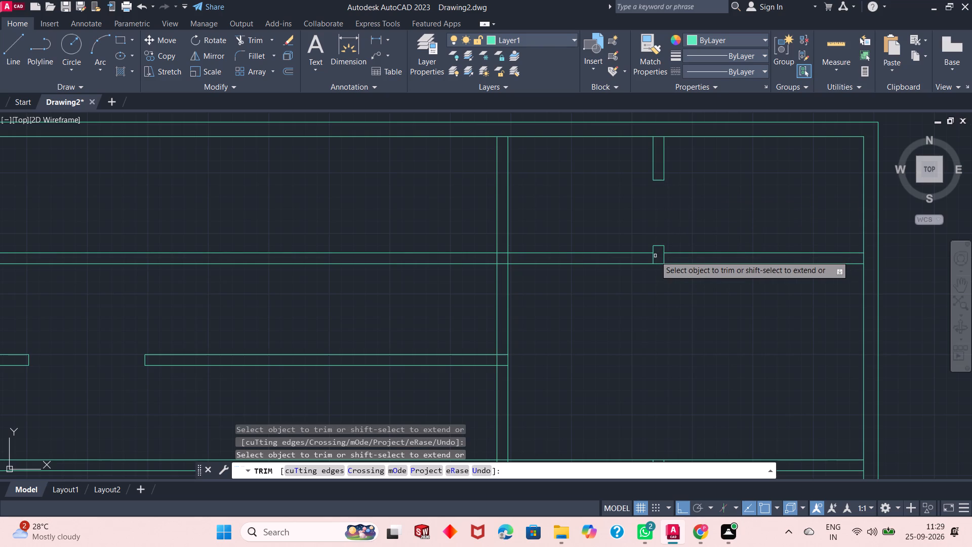
pyautogui.press('Escape')
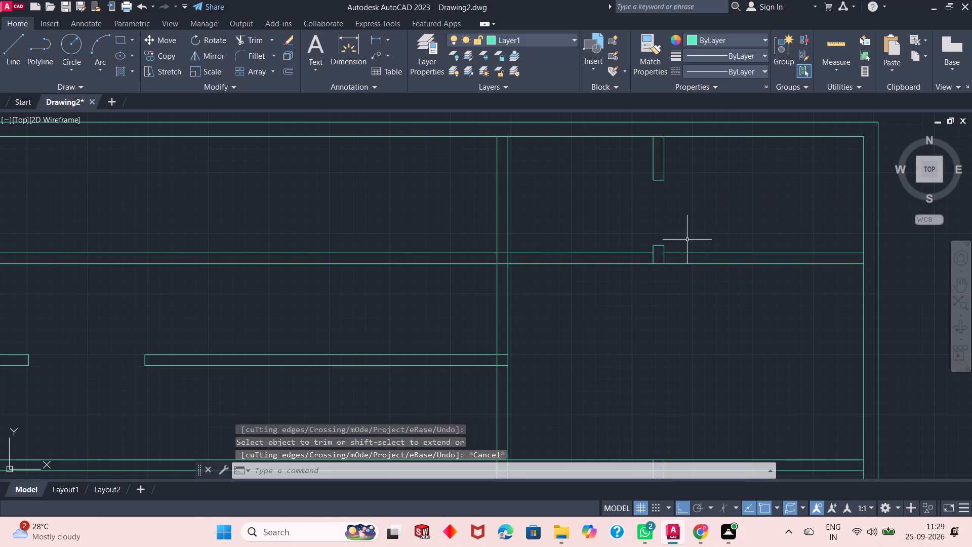
# Offset the west face of the short partition stub below the door opening 5" west.
pyautogui.click(291, 74)
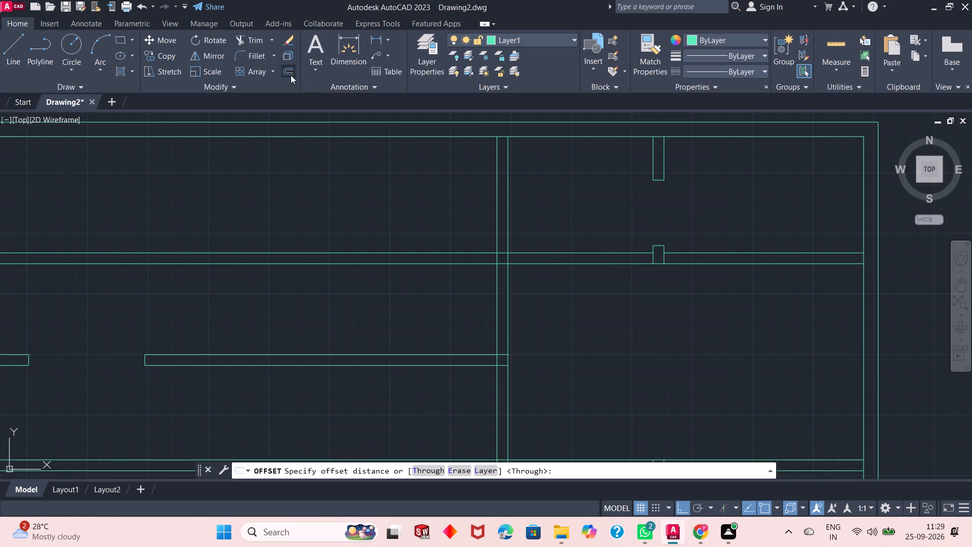
pyautogui.click(427, 471)
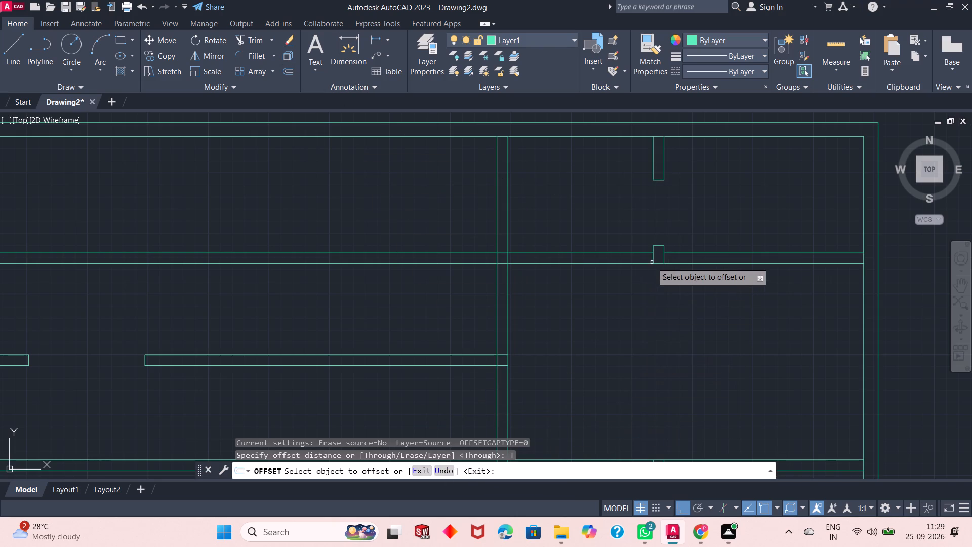
pyautogui.click(654, 260)
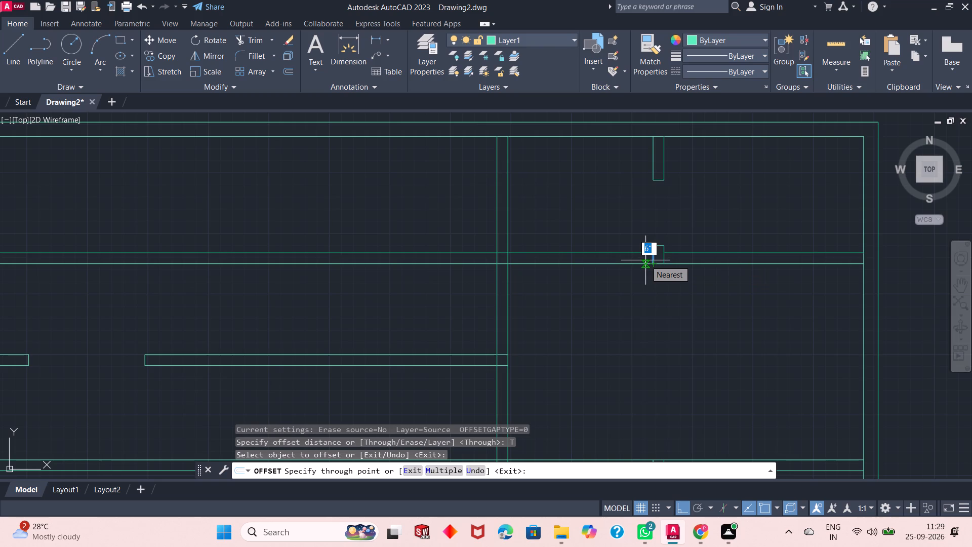
pyautogui.write('5"')
pyautogui.press('Return')
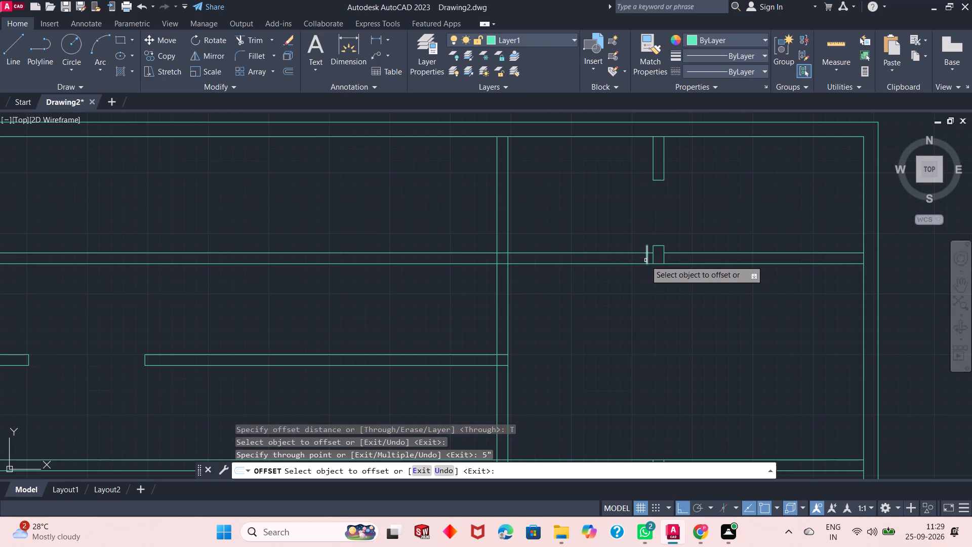
# Trim the new cross line's overhang above the north horizontal partition and the door stub's two faces inside that partition.
pyautogui.rightClick(684, 223)
pyautogui.click(720, 229)
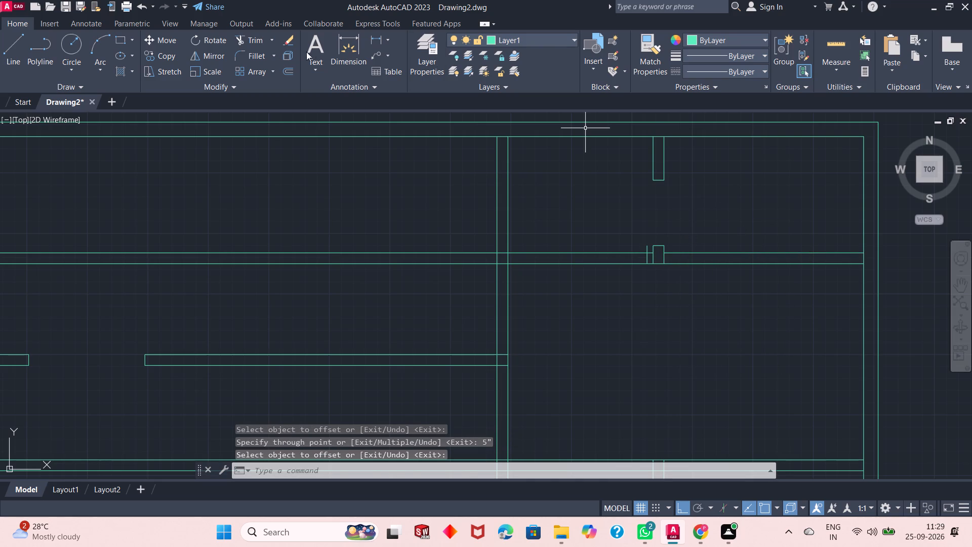
pyautogui.click(240, 41)
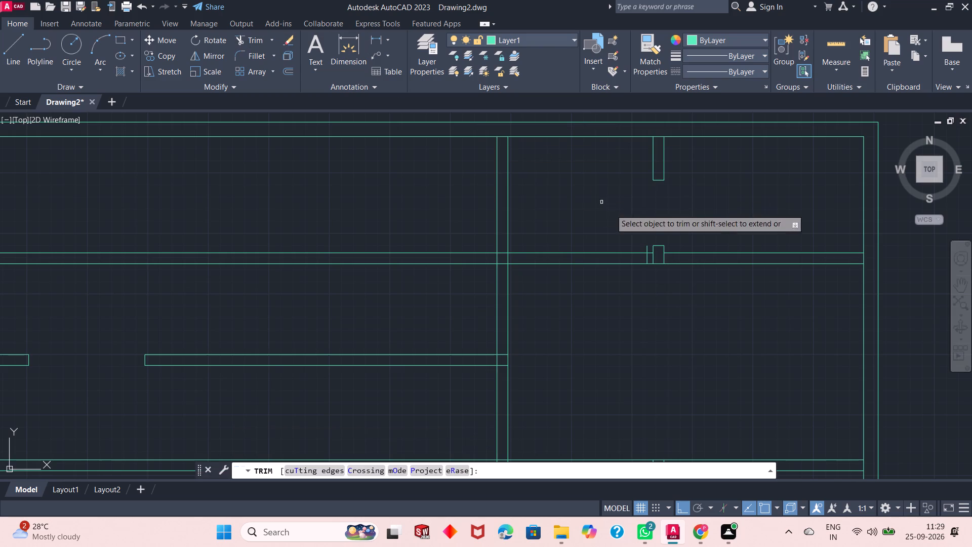
pyautogui.scroll(1, 656, 252)
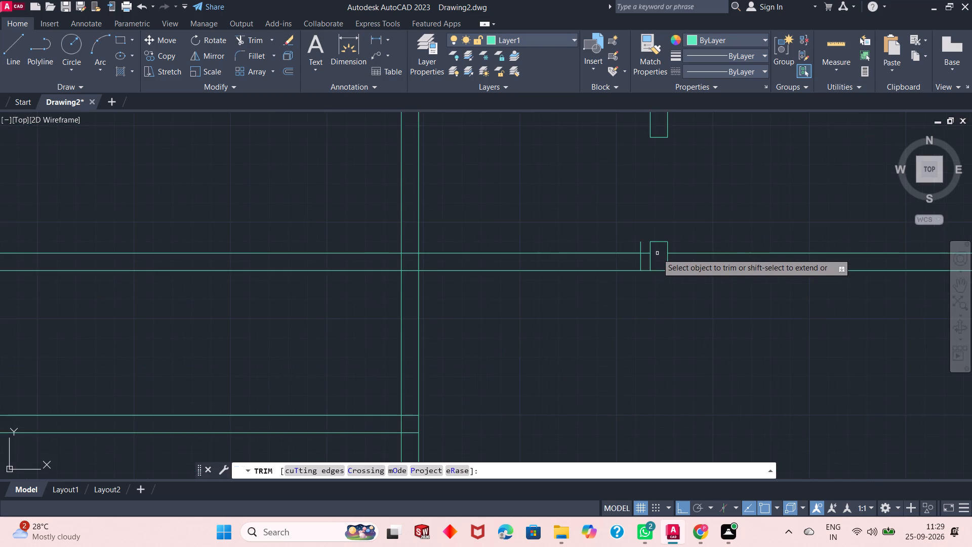
pyautogui.scroll(1, 657, 253)
pyautogui.click(630, 242)
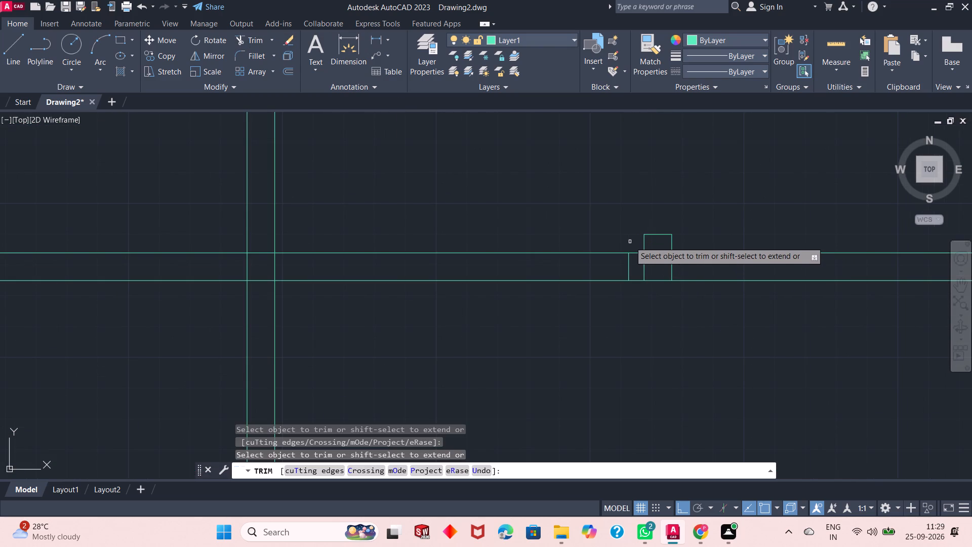
pyautogui.click(644, 266)
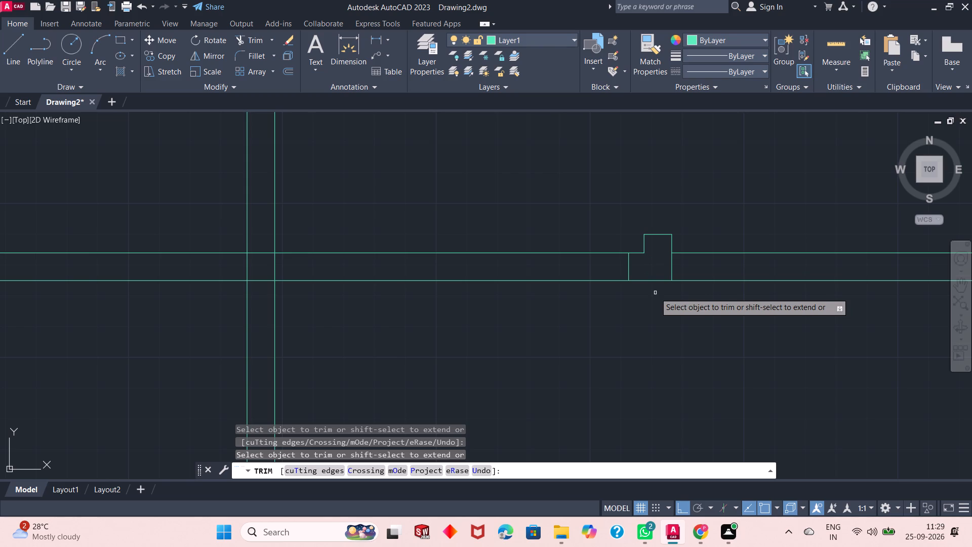
pyautogui.click(672, 268)
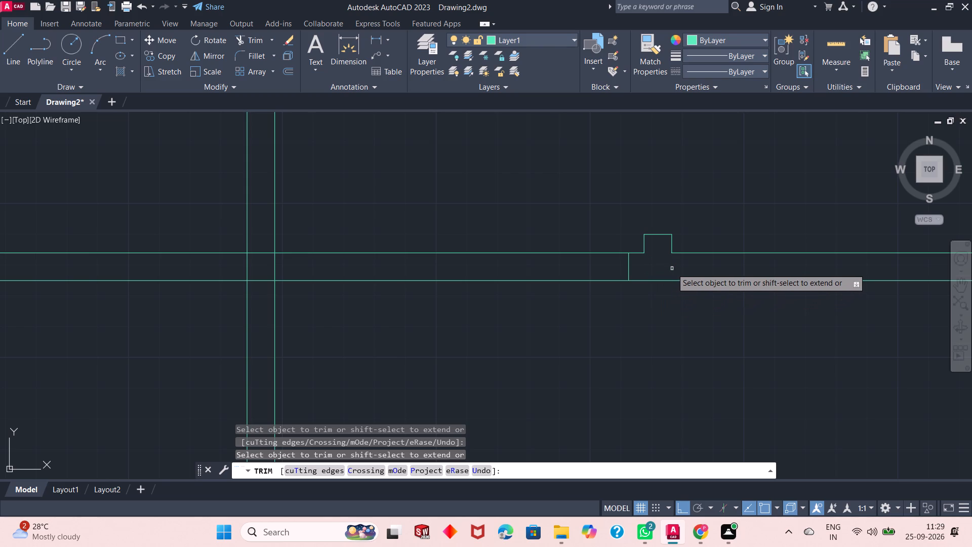
pyautogui.scroll(1, 661, 301)
pyautogui.scroll(-1, 661, 301)
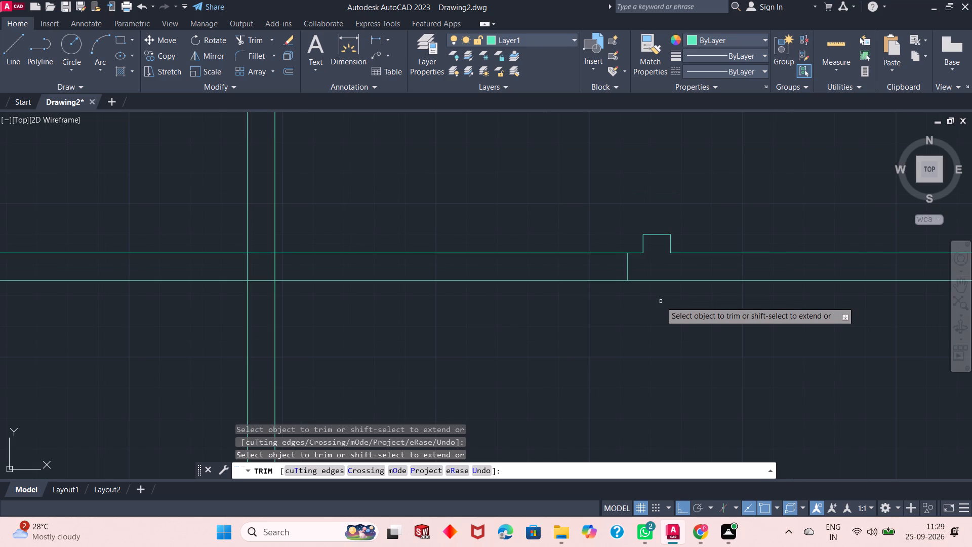
pyautogui.scroll(-3, 661, 301)
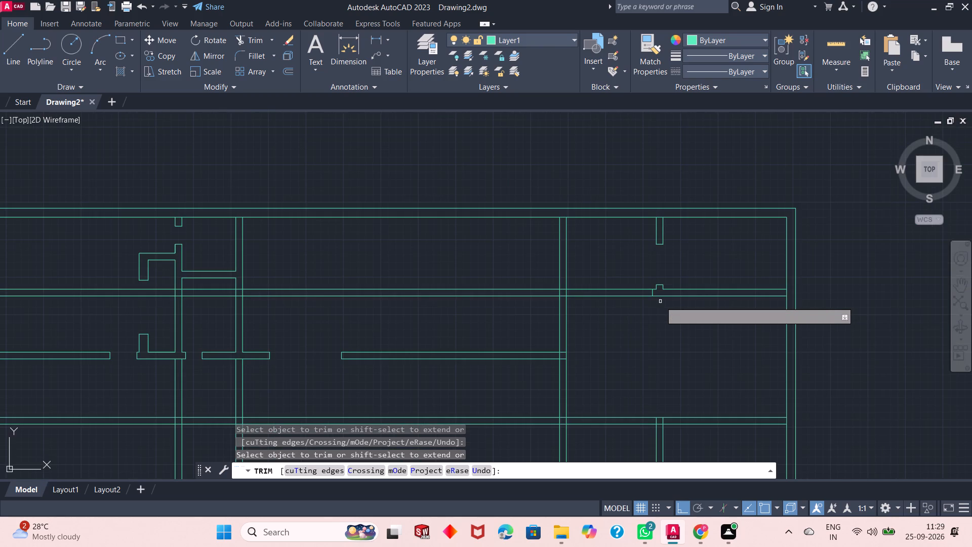
pyautogui.rightClick(639, 330)
pyautogui.click(658, 337)
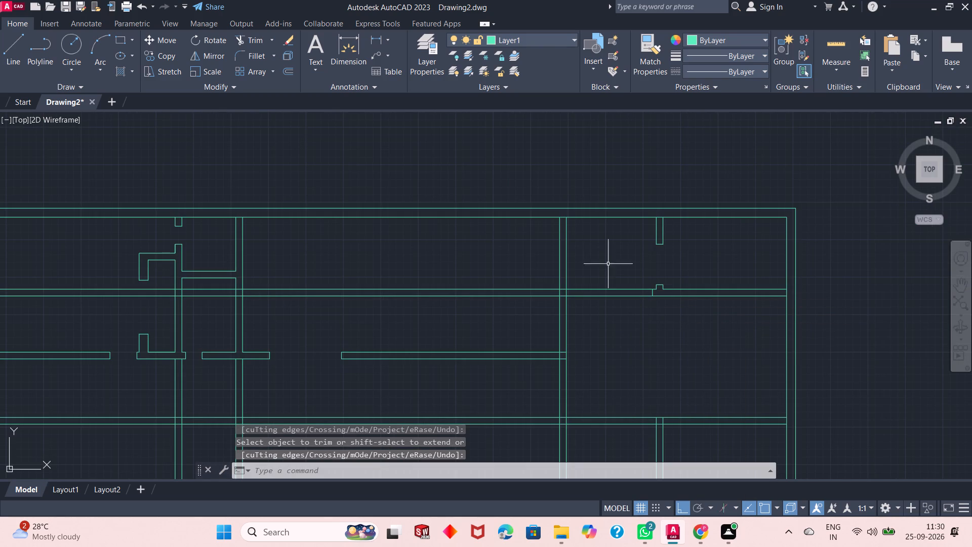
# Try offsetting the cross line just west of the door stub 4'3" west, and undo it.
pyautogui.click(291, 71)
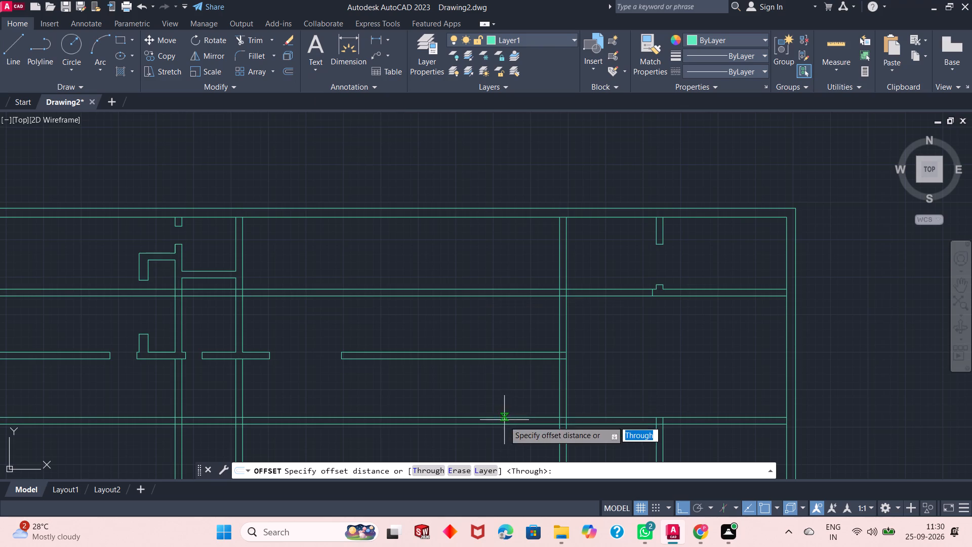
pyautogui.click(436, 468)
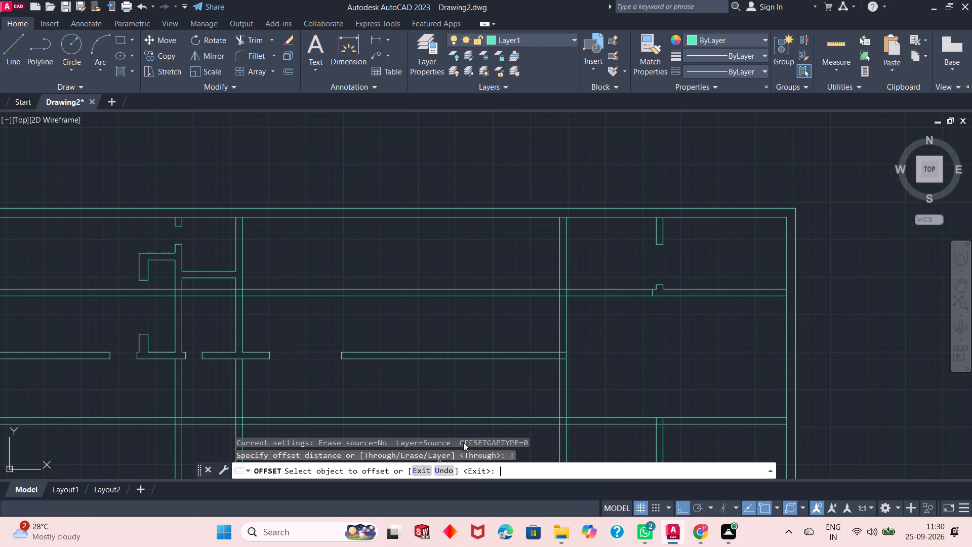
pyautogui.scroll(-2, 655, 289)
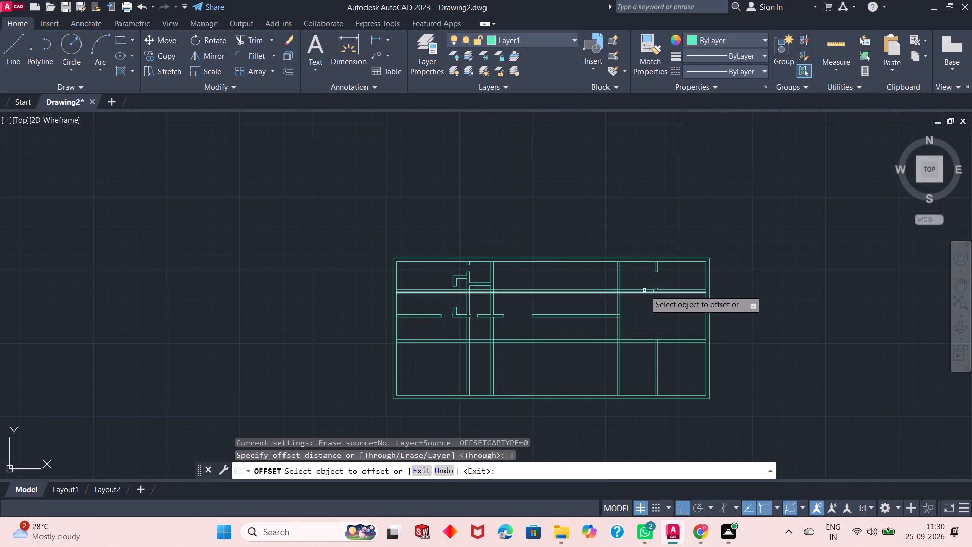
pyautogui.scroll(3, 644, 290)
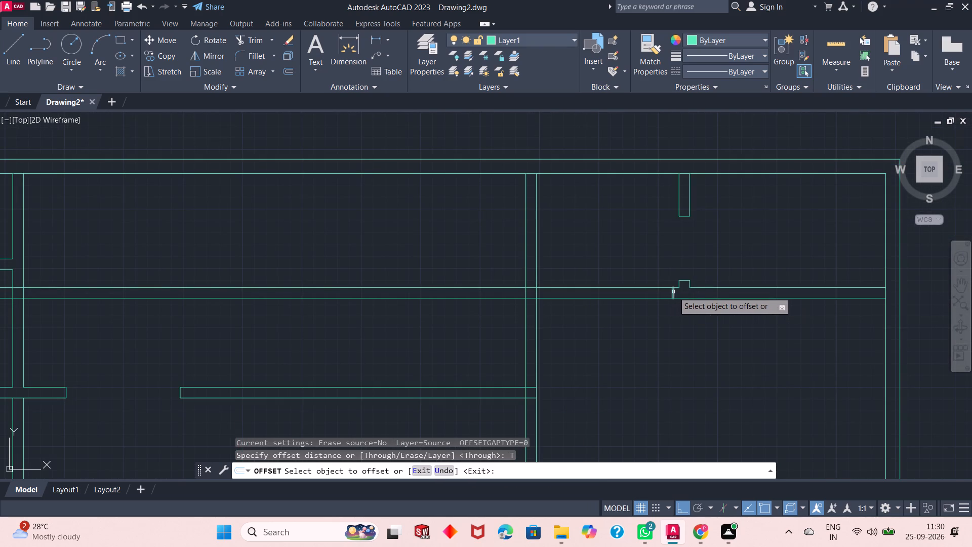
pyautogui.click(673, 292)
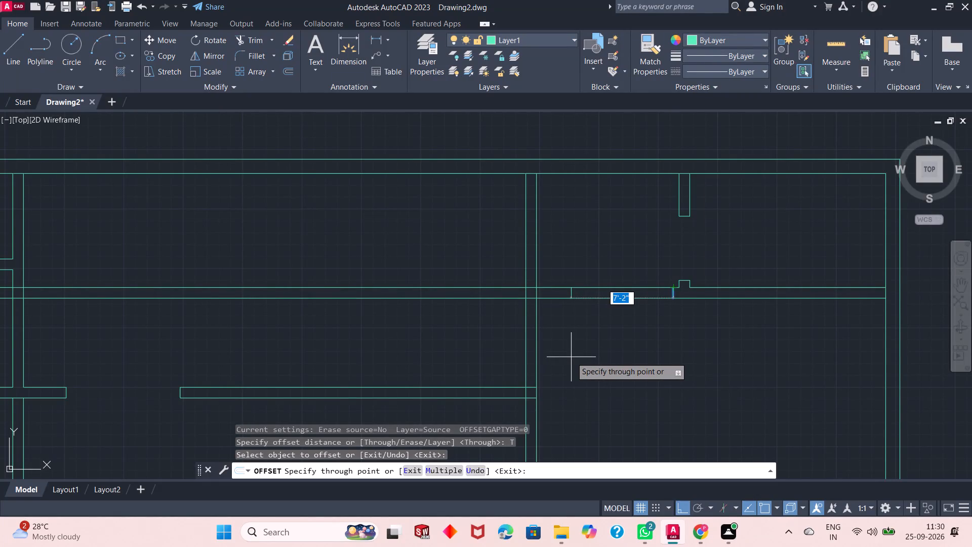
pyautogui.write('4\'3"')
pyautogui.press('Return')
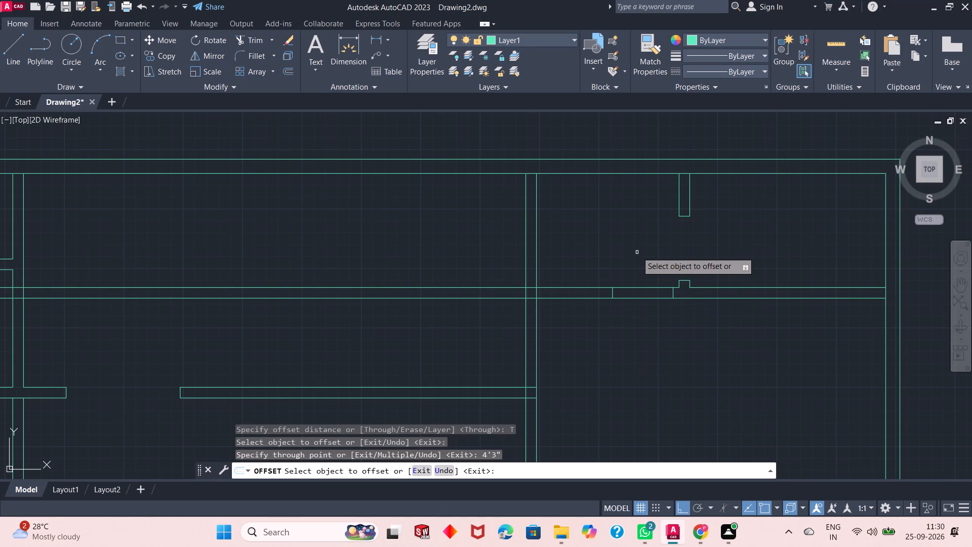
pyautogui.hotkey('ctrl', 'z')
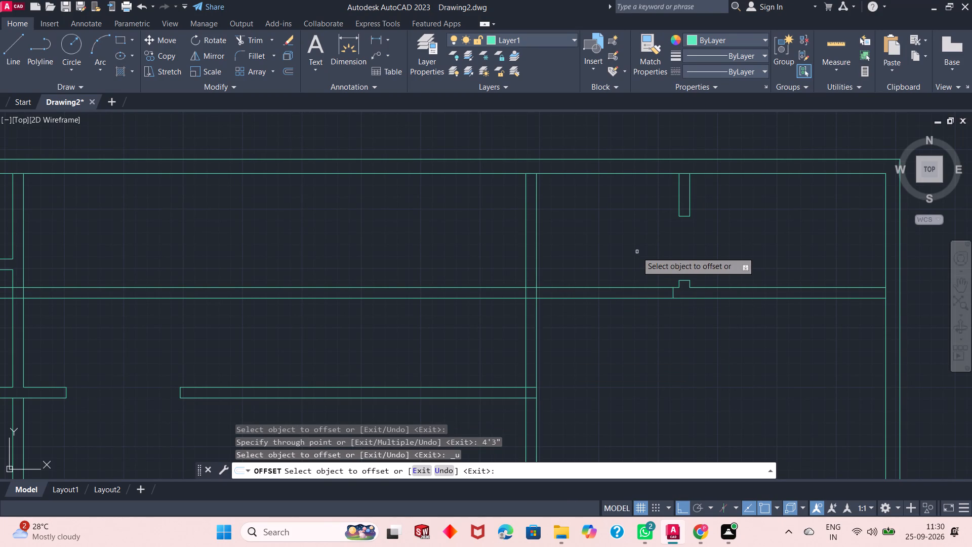
# Offset the cross line just west of the door stub 7'3" west along the north horizontal partition.
pyautogui.click(674, 293)
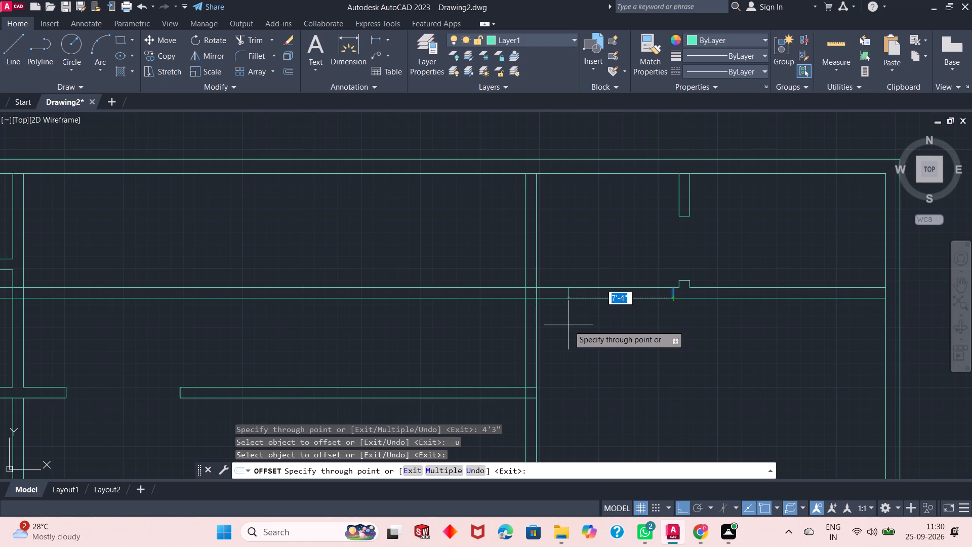
pyautogui.press('7')
pyautogui.press("'")
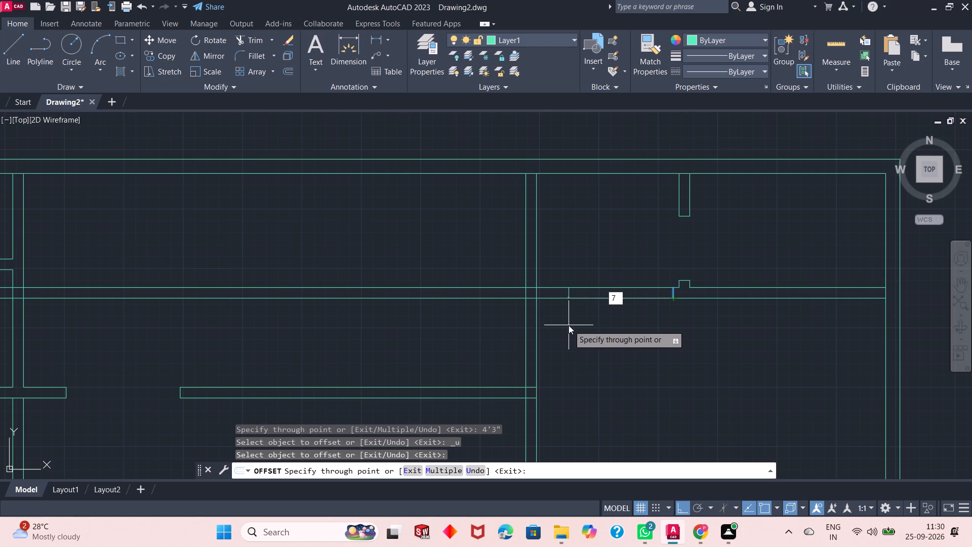
pyautogui.write('3"')
pyautogui.press('Return')
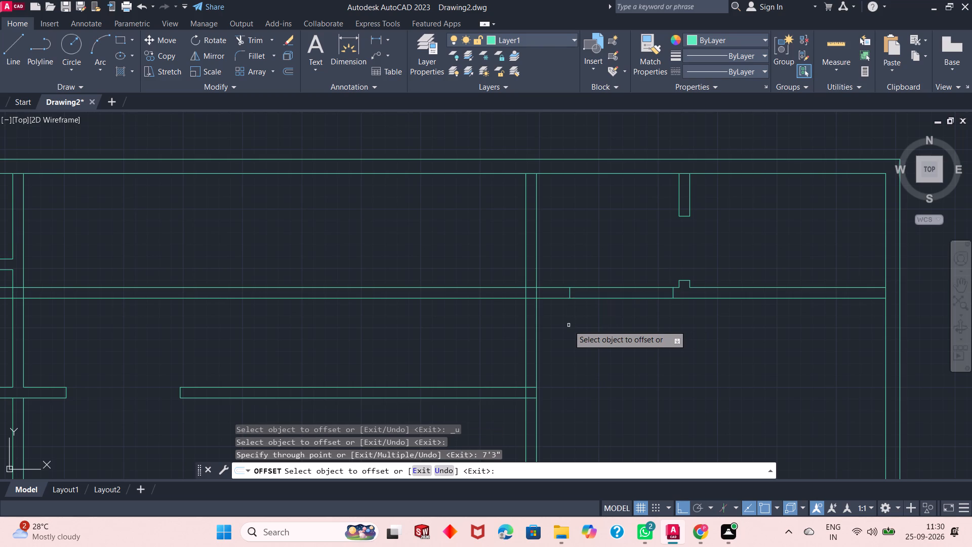
pyautogui.rightClick(596, 309)
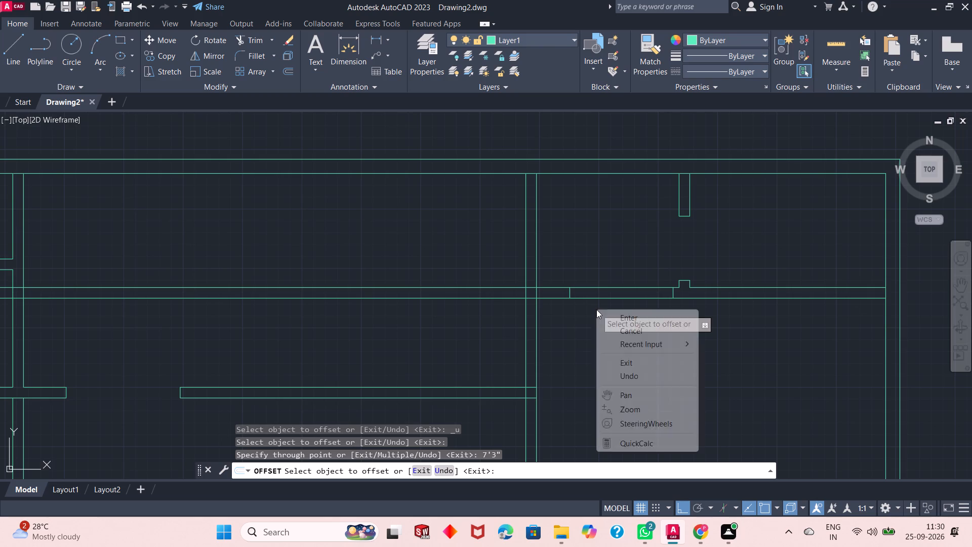
pyautogui.click(606, 314)
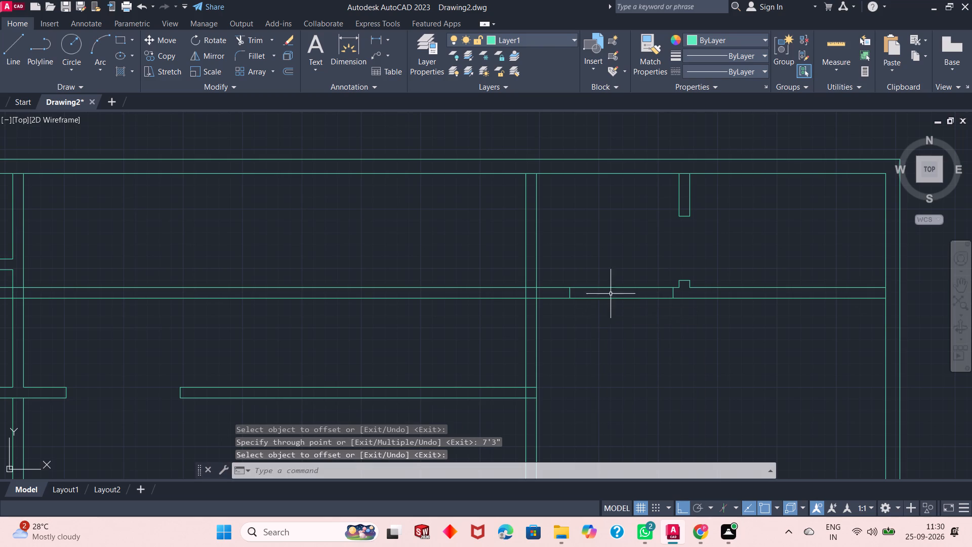
# Trim both faces of the north horizontal partition between the two cross lines to form the 7'3" opening.
pyautogui.click(242, 40)
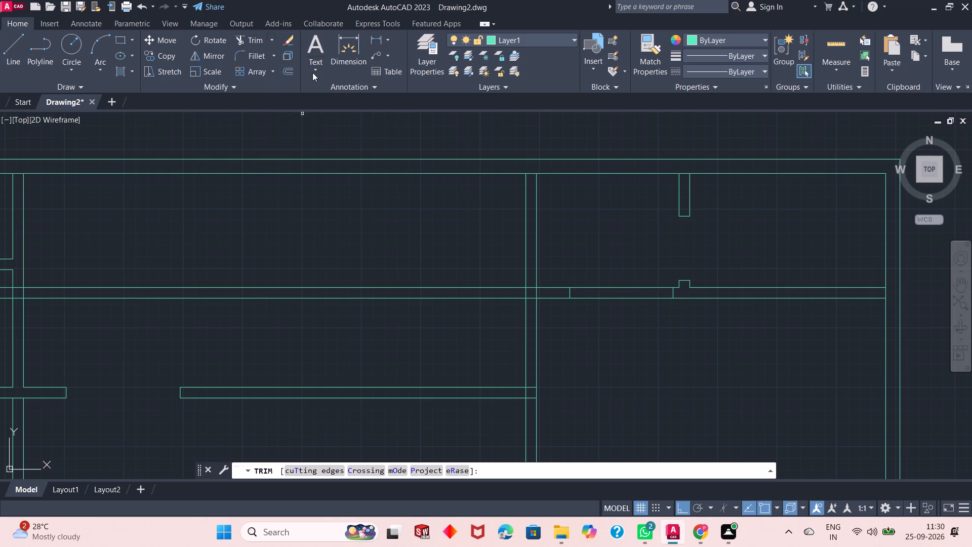
pyautogui.click(605, 274)
pyautogui.click(603, 326)
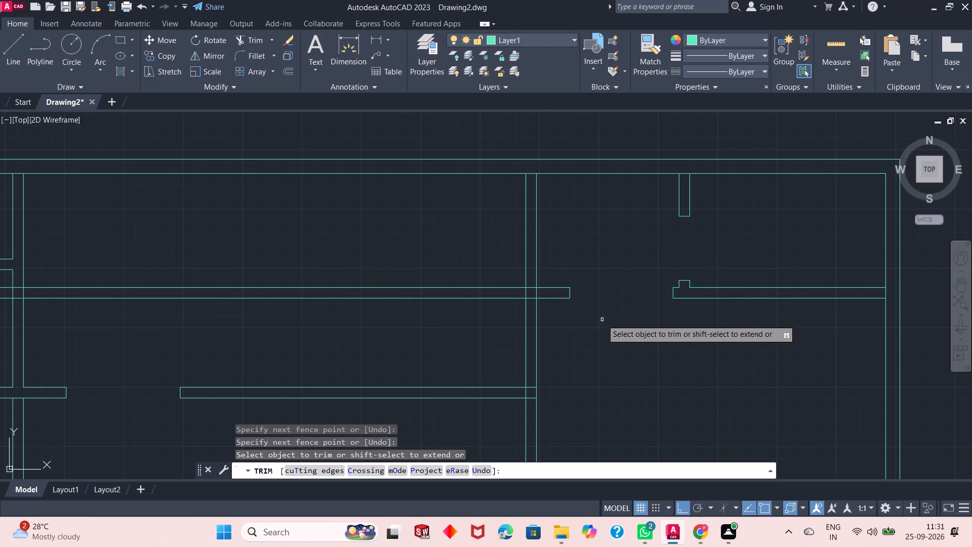
# Remove the vertical partition west of the opening above the north horizontal partition, and trim the crossing lines inside their corner.
pyautogui.click(566, 252)
pyautogui.click(438, 250)
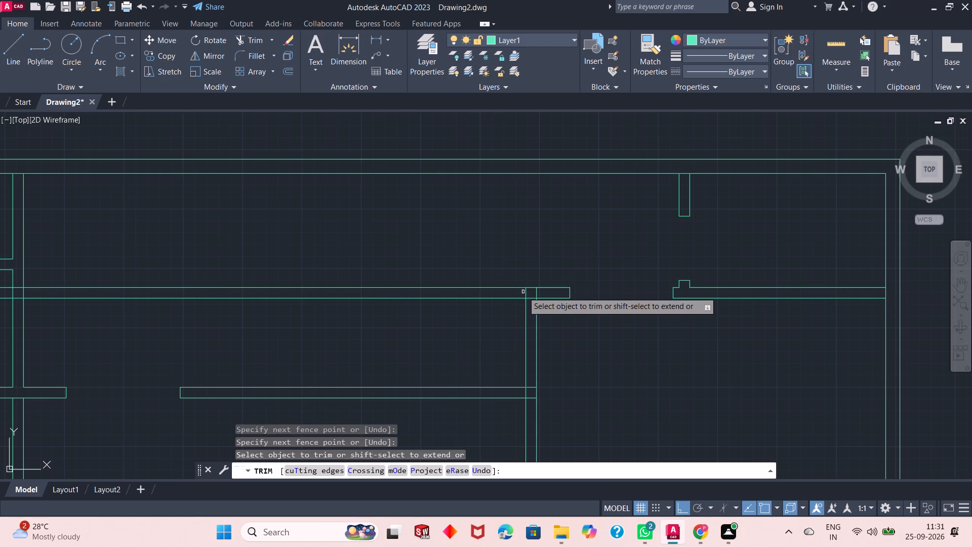
pyautogui.scroll(-1, 523, 292)
pyautogui.scroll(3, 529, 295)
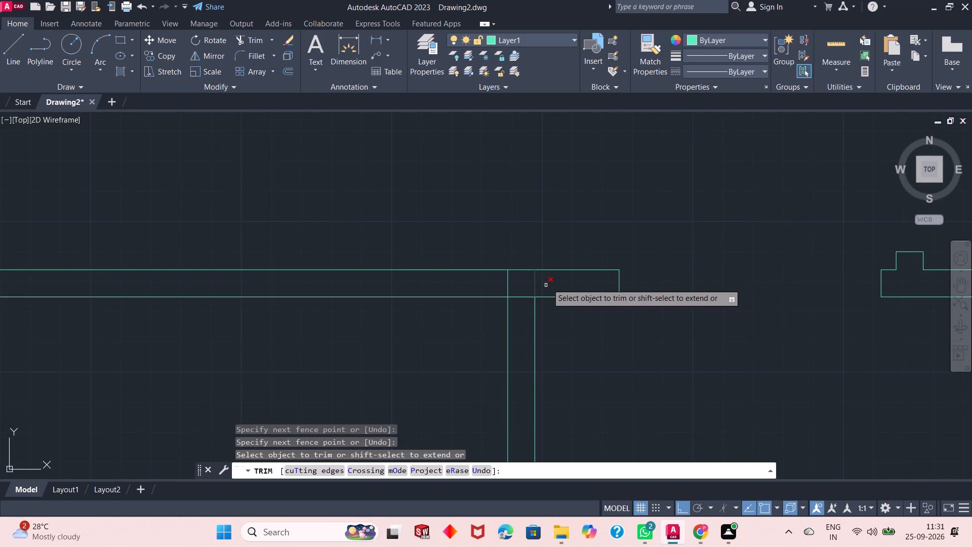
pyautogui.click(550, 282)
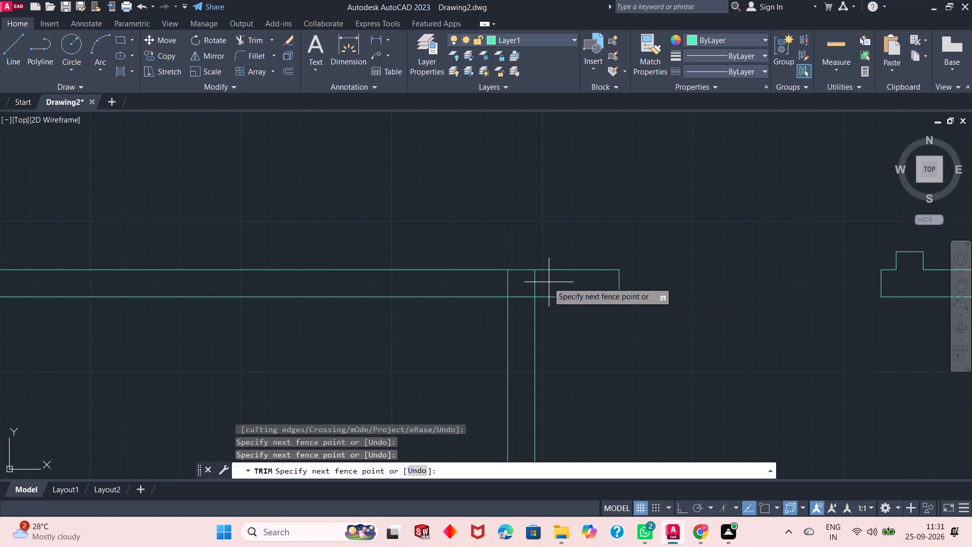
pyautogui.click(522, 302)
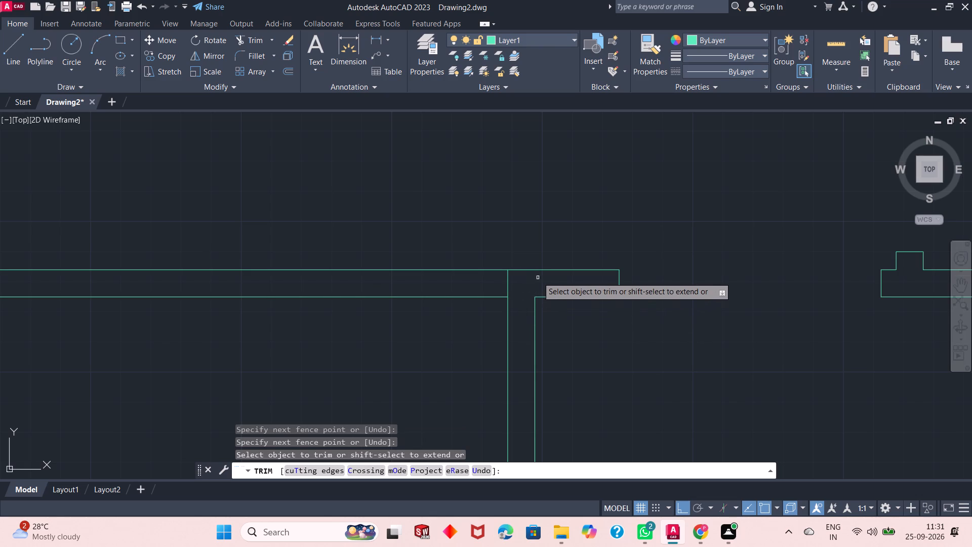
pyautogui.scroll(1, 538, 269)
pyautogui.scroll(-4, 538, 268)
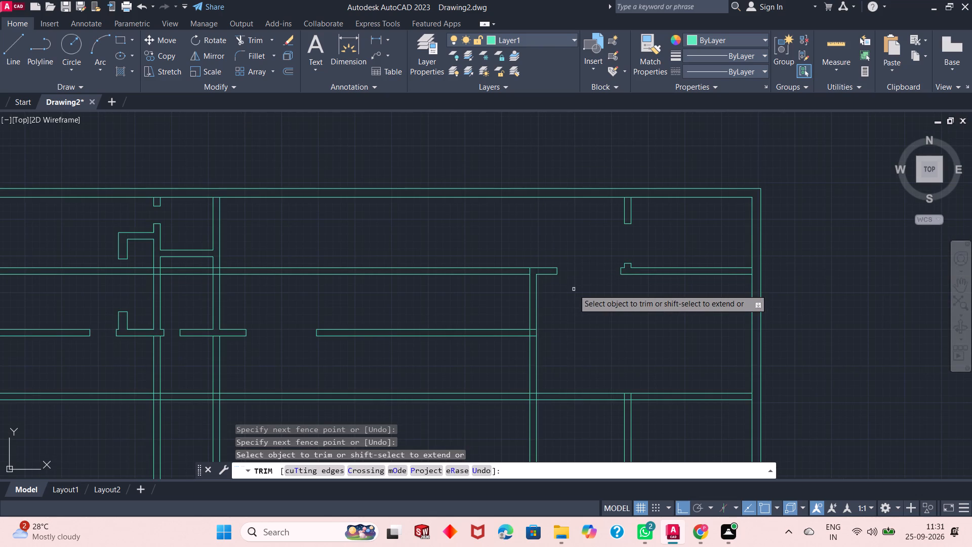
# Trim the north horizontal partition away from that corner west to the next vertical partition.
pyautogui.click(477, 261)
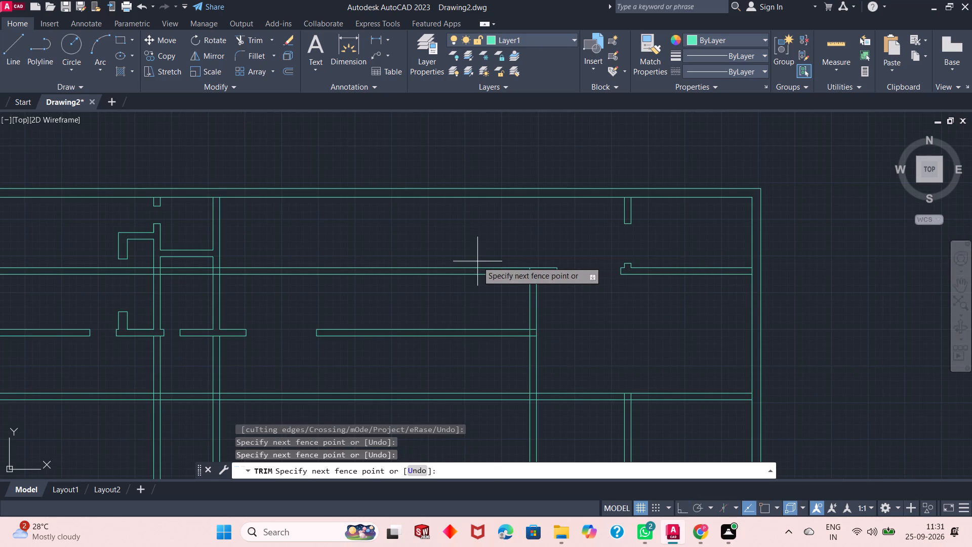
pyautogui.click(470, 281)
pyautogui.rightClick(569, 295)
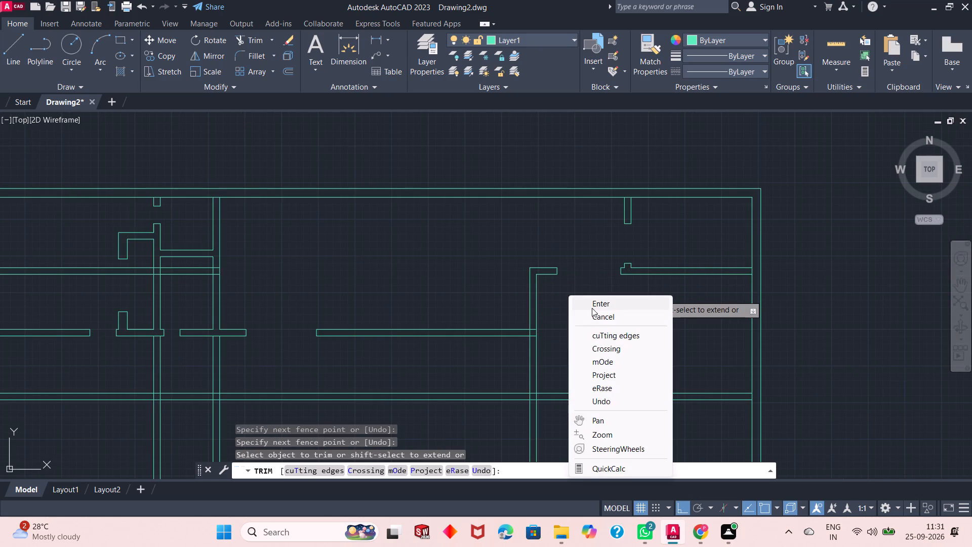
pyautogui.click(597, 302)
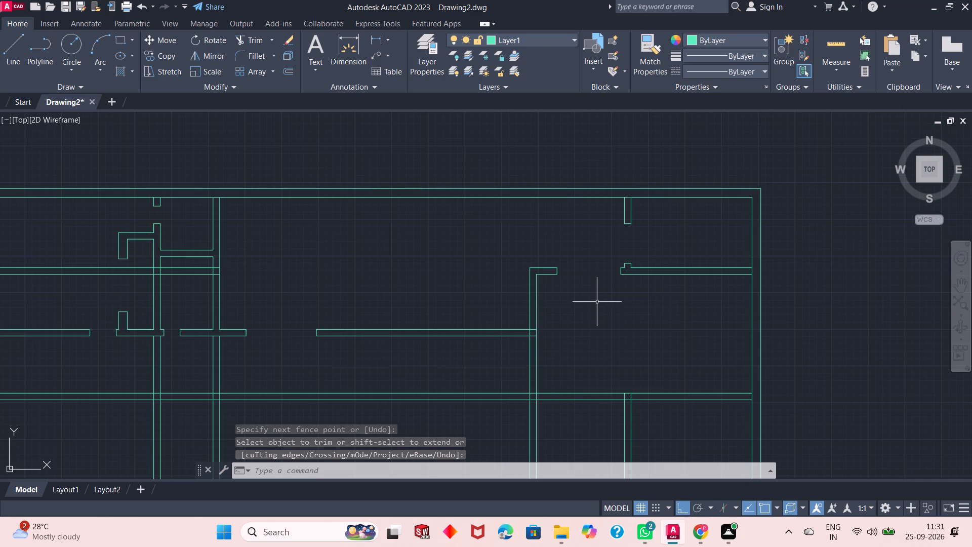
# Clean up the T-junction where the middle horizontal partition meets that vertical partition by trimming the lines crossing inside the walls.
pyautogui.click(252, 40)
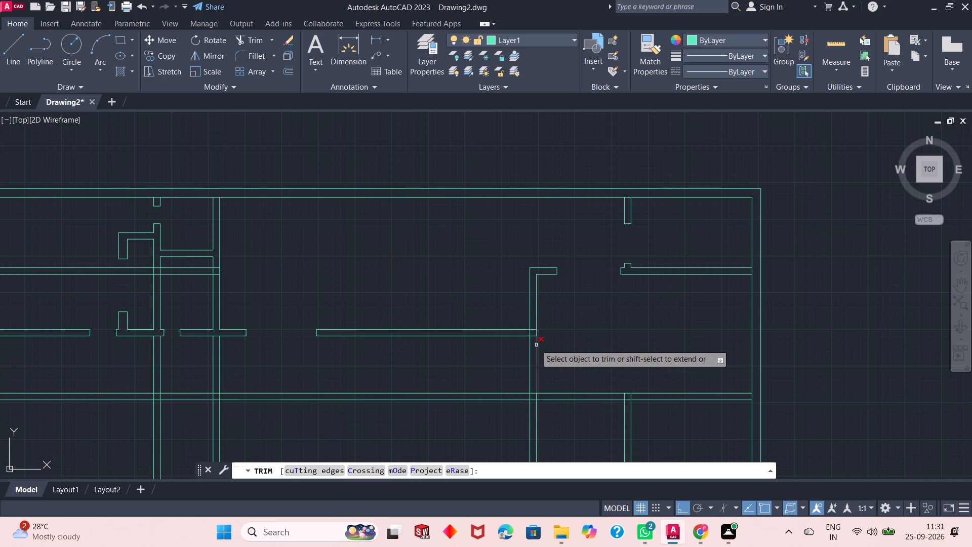
pyautogui.scroll(2, 536, 344)
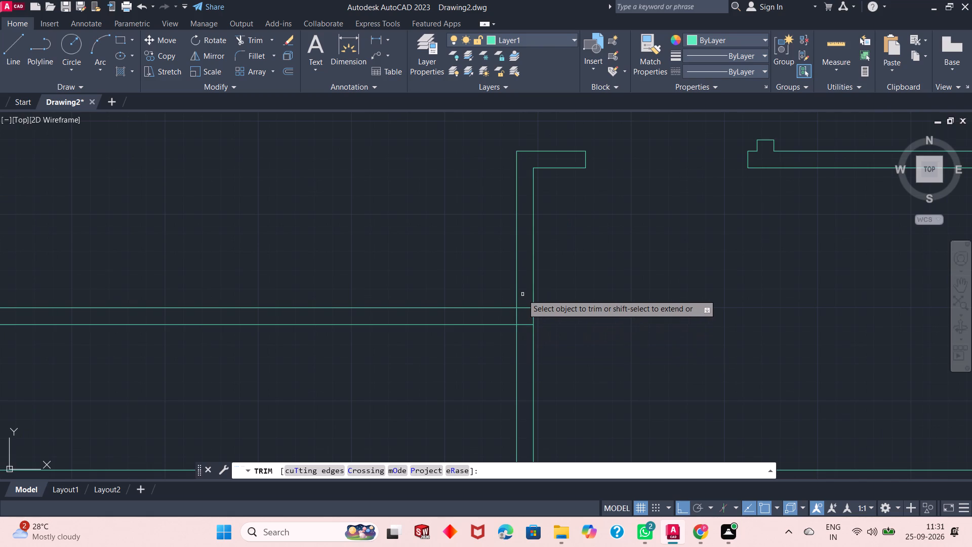
pyautogui.click(522, 294)
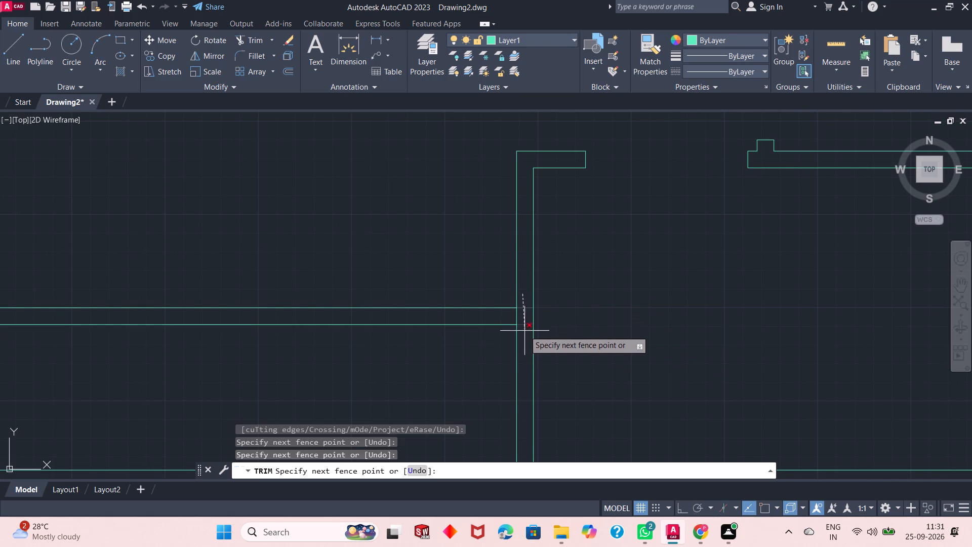
pyautogui.click(524, 334)
pyautogui.click(517, 315)
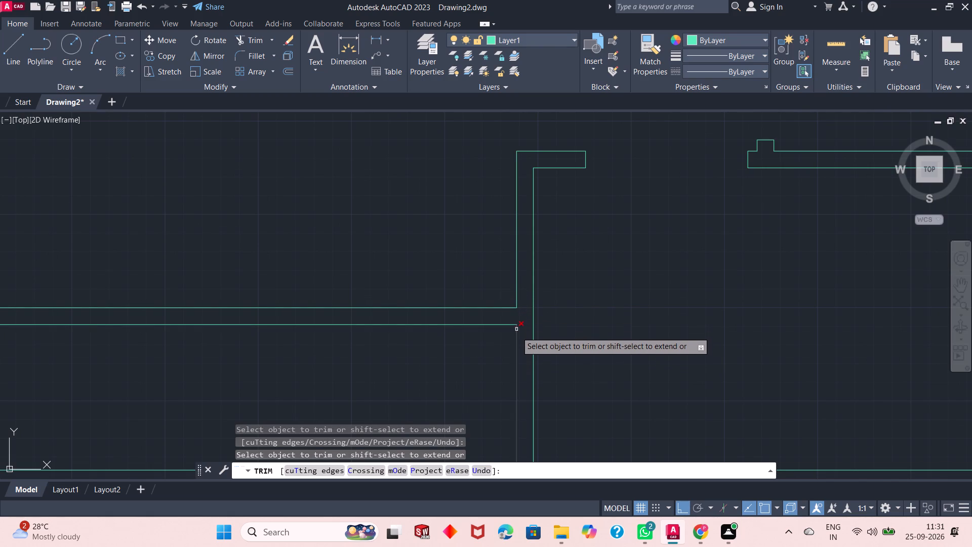
# Trim away the easternmost vertical partition below the south horizontal partition, including its short lines crossing inside that wall.
pyautogui.scroll(2, 516, 335)
pyautogui.scroll(-5, 522, 307)
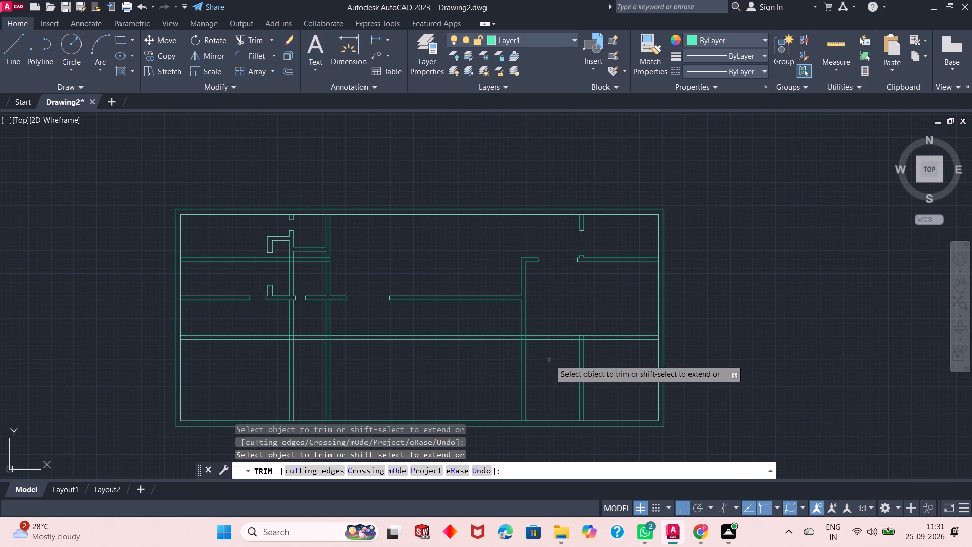
pyautogui.scroll(1, 579, 375)
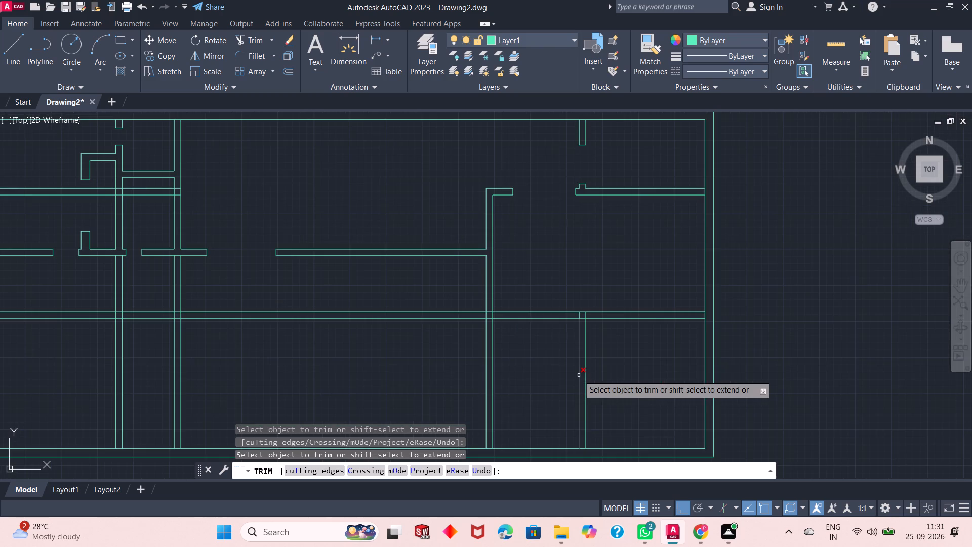
pyautogui.click(561, 383)
pyautogui.click(617, 365)
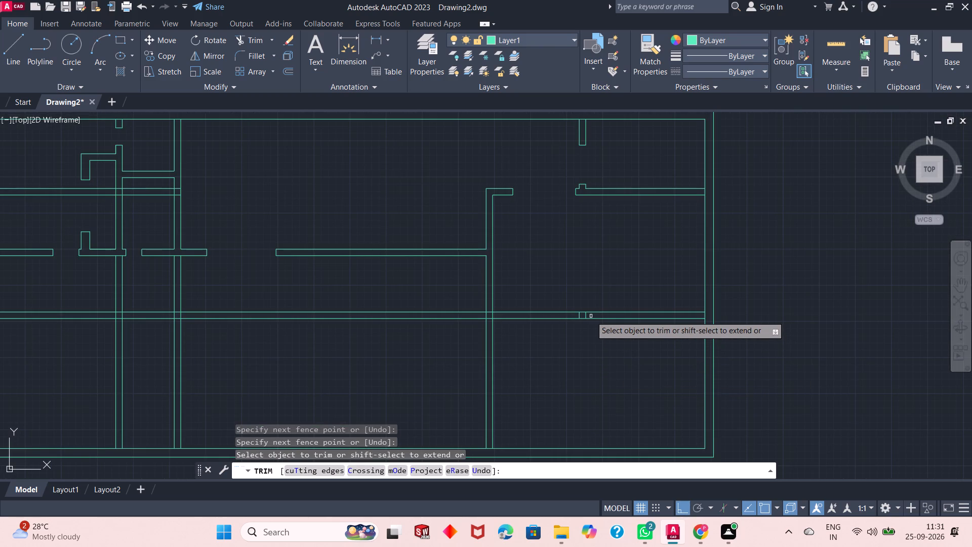
pyautogui.scroll(-2, 590, 315)
pyautogui.scroll(5, 590, 315)
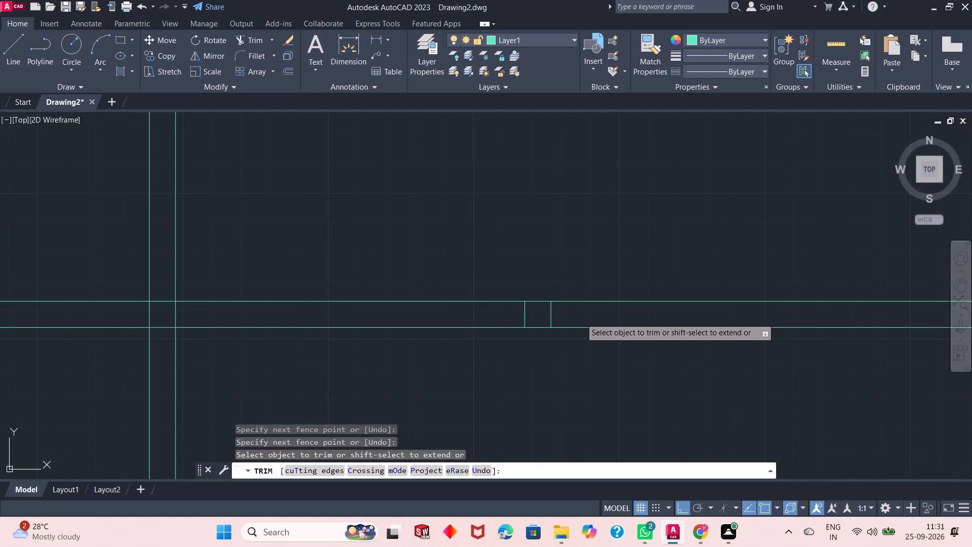
pyautogui.click(581, 318)
pyautogui.click(497, 319)
# Trim away the south horizontal partition from the east outer wall west to the second vertical partition, clearing the lines inside the vertical wall it crosses.
pyautogui.scroll(-4, 544, 323)
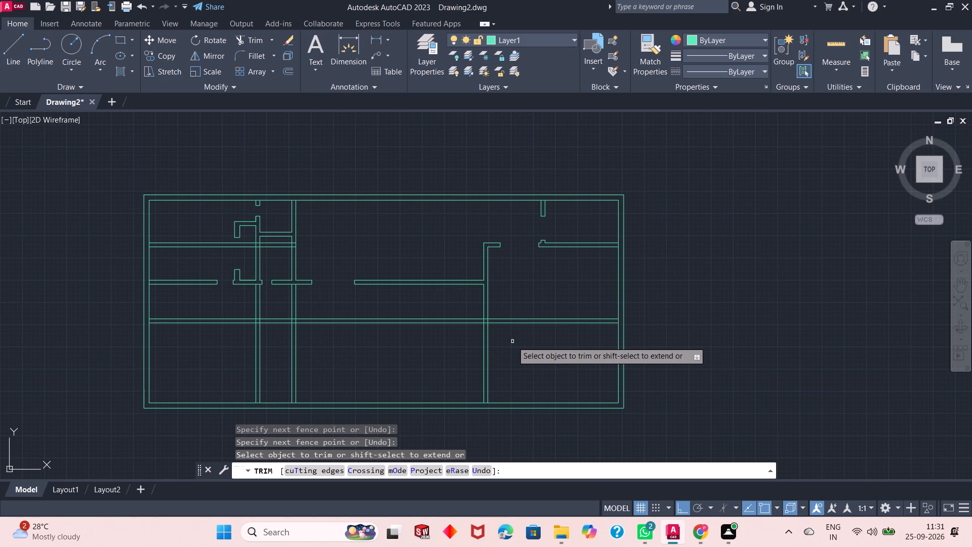
pyautogui.click(554, 305)
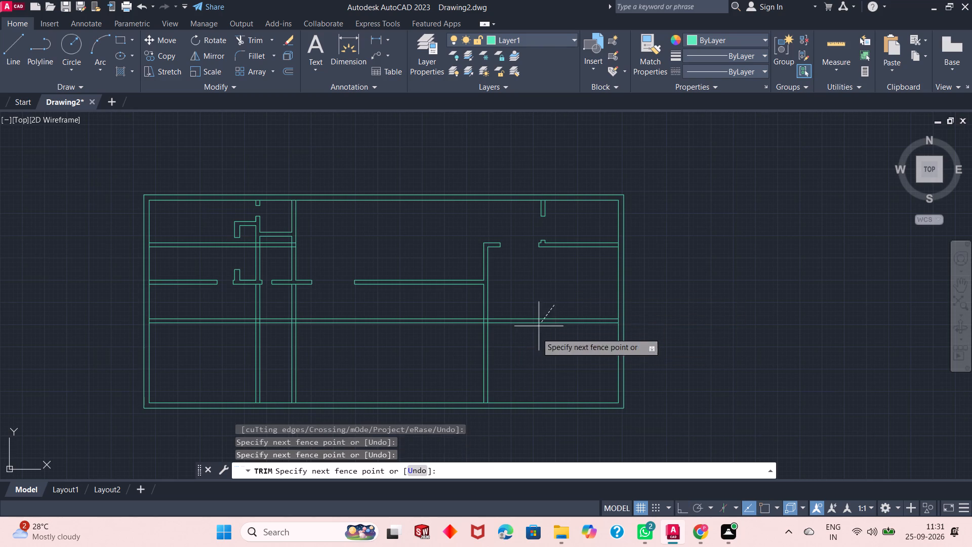
pyautogui.click(530, 350)
pyautogui.click(449, 315)
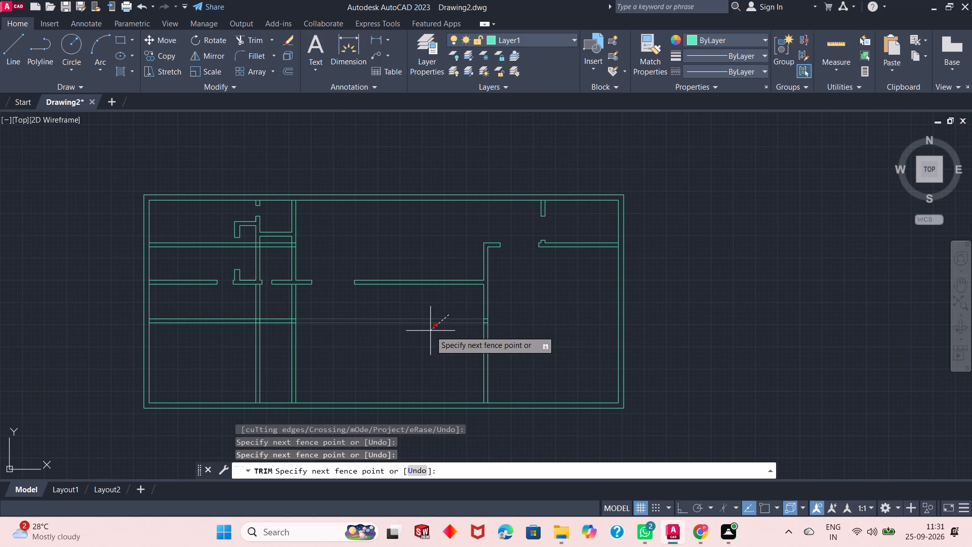
pyautogui.click(430, 331)
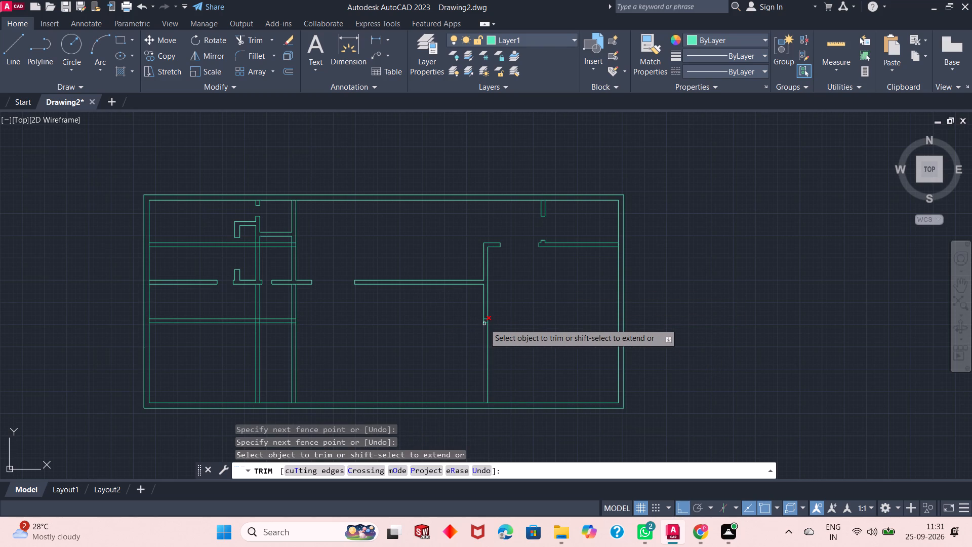
pyautogui.scroll(6, 483, 324)
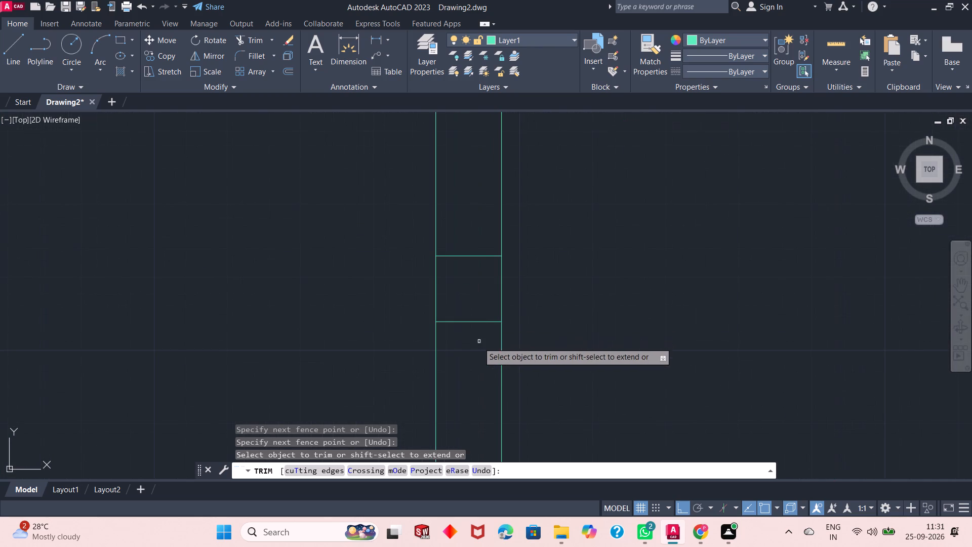
pyautogui.click(478, 342)
pyautogui.click(486, 231)
pyautogui.scroll(-6, 499, 272)
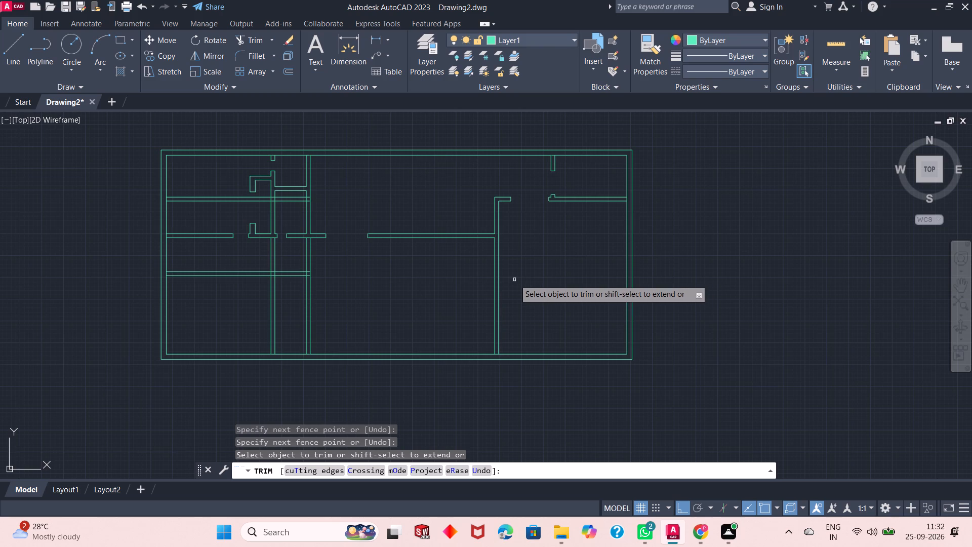
pyautogui.rightClick(537, 281)
pyautogui.click(558, 288)
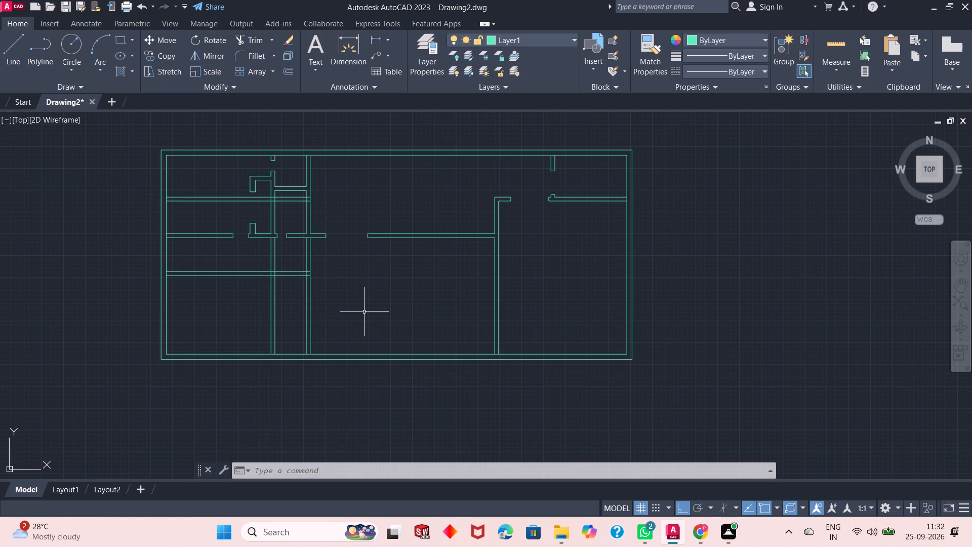
# Trim away the north horizontal partition from the west outer wall to the second vertical partition, including the pieces crossing inside both vertical walls.
pyautogui.scroll(1, 415, 288)
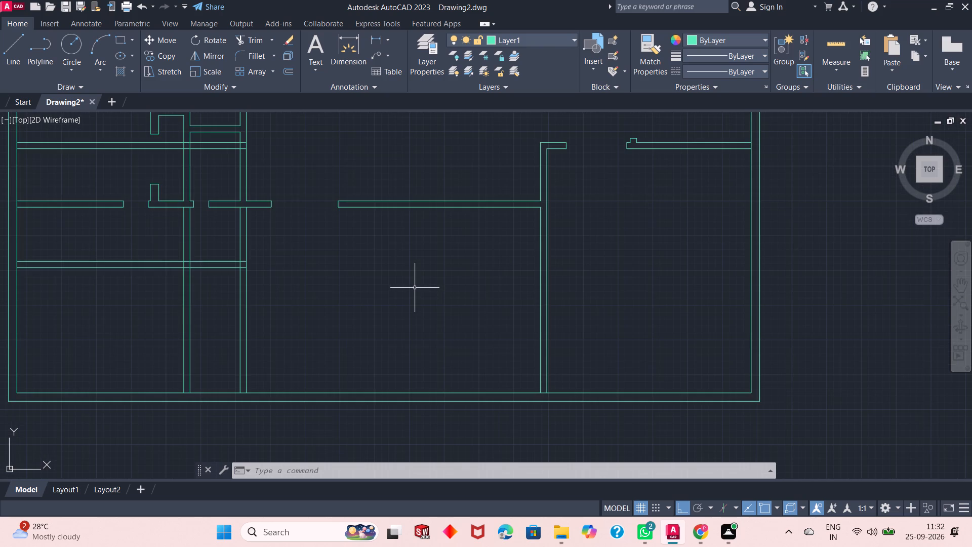
pyautogui.scroll(-1, 415, 288)
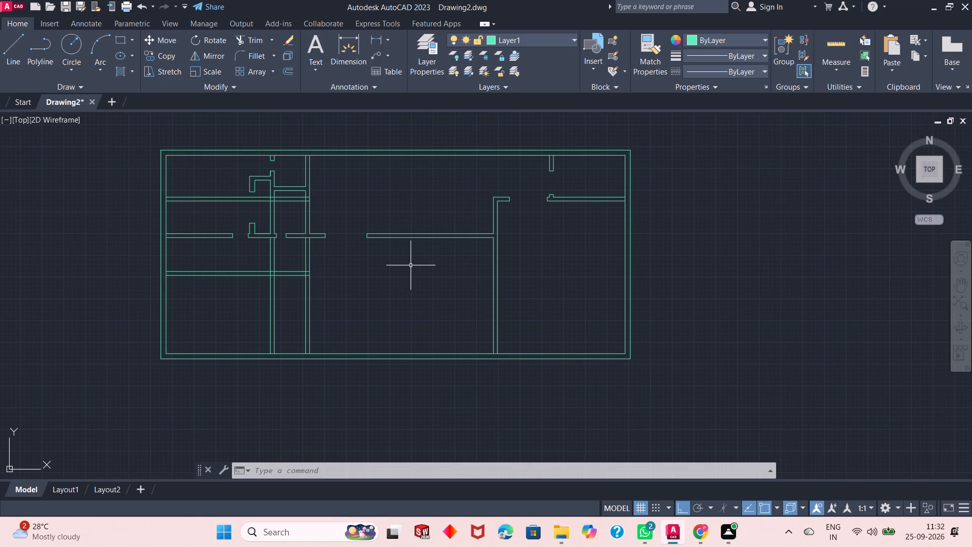
pyautogui.scroll(1, 411, 265)
pyautogui.scroll(-2, 410, 265)
pyautogui.scroll(1, 336, 264)
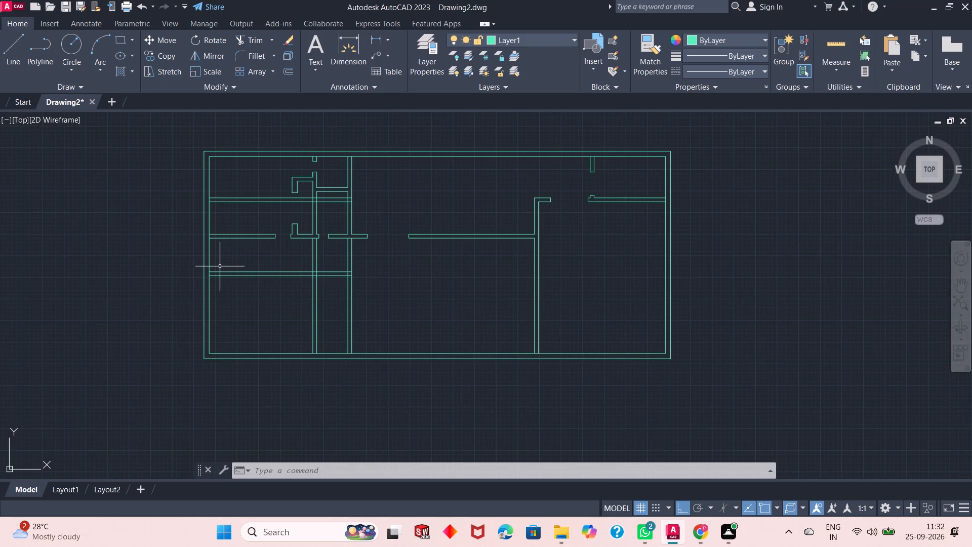
pyautogui.scroll(3, 220, 266)
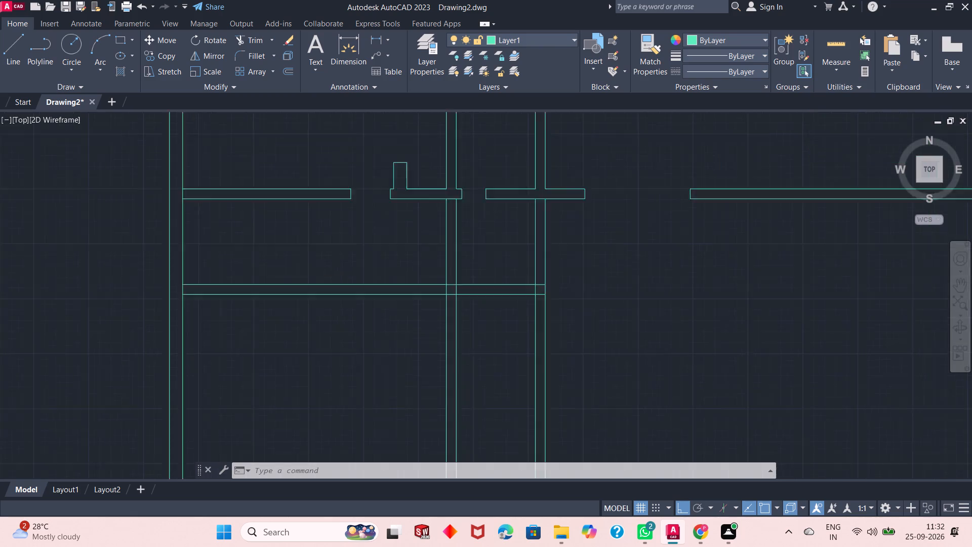
pyautogui.scroll(-3, 357, 233)
pyautogui.scroll(1, 361, 184)
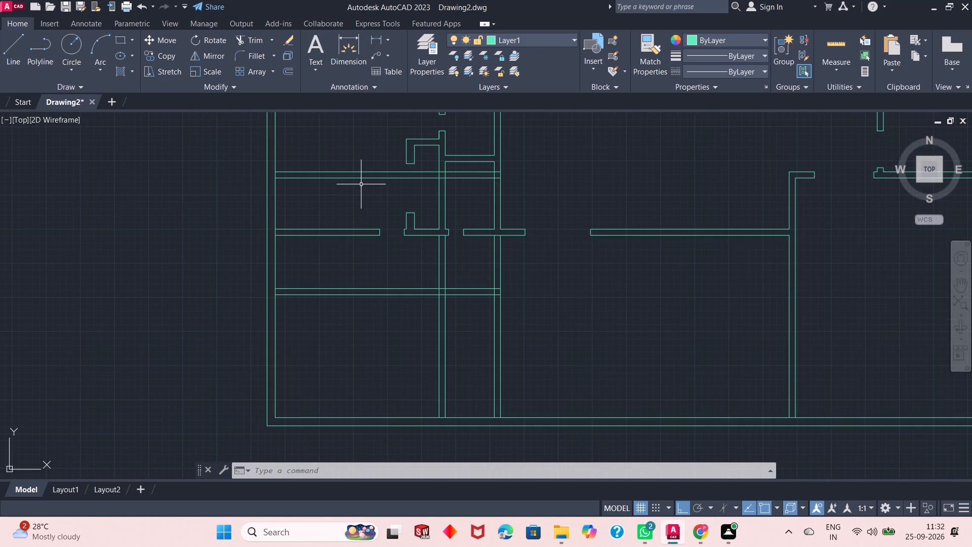
pyautogui.click(253, 45)
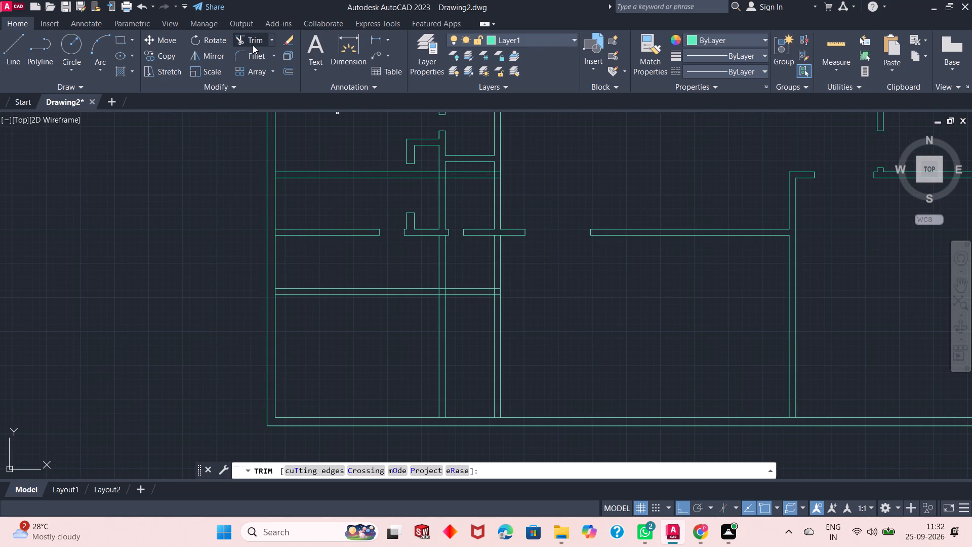
pyautogui.click(346, 160)
pyautogui.click(343, 189)
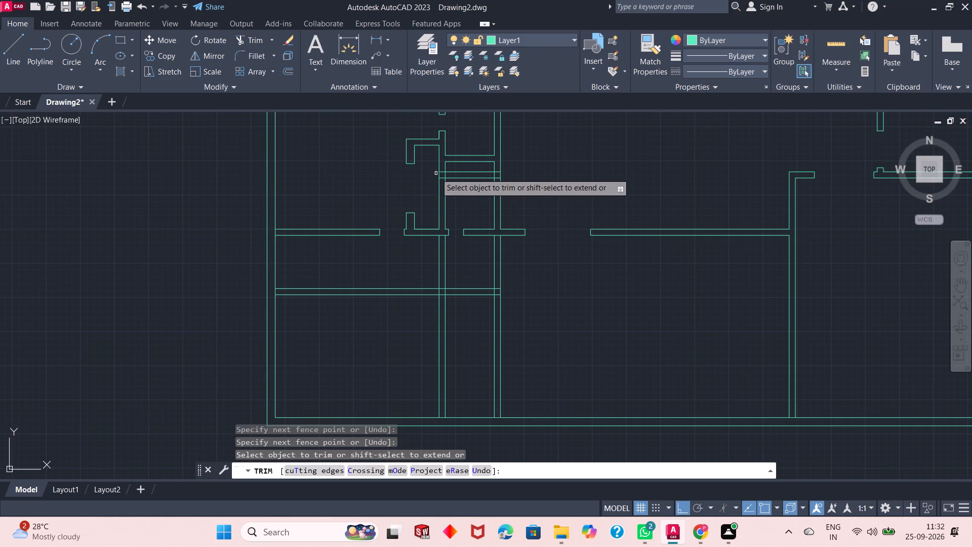
pyautogui.scroll(2, 443, 173)
pyautogui.click(438, 159)
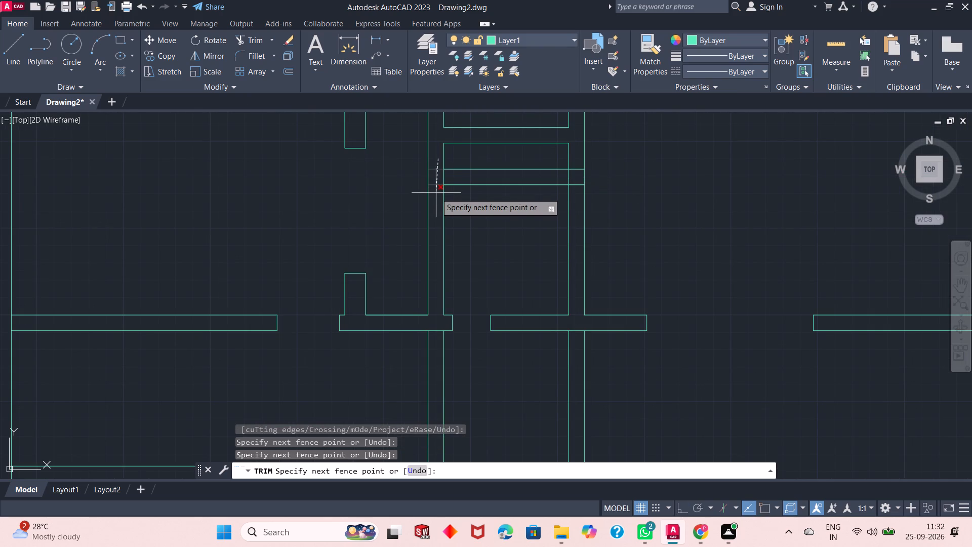
pyautogui.click(436, 193)
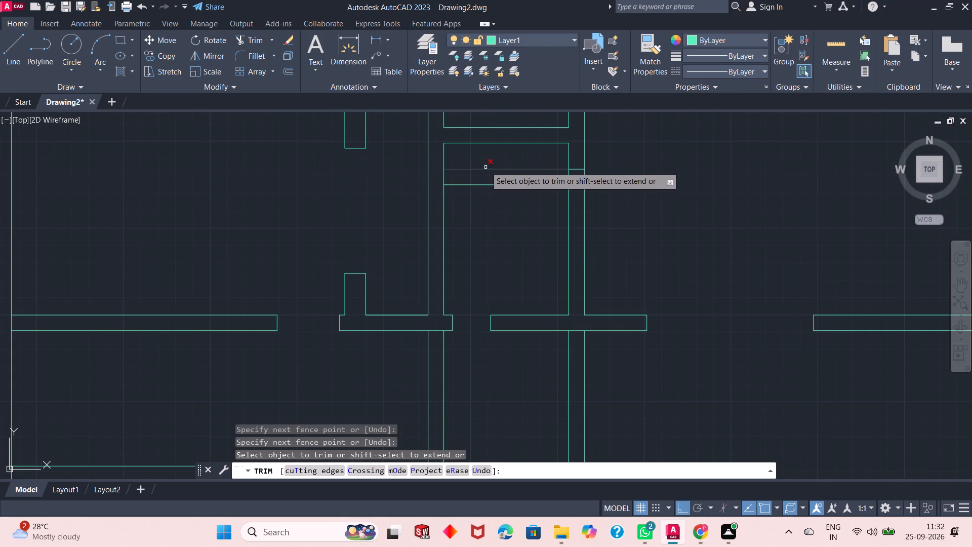
pyautogui.click(485, 167)
pyautogui.click(481, 189)
pyautogui.click(577, 166)
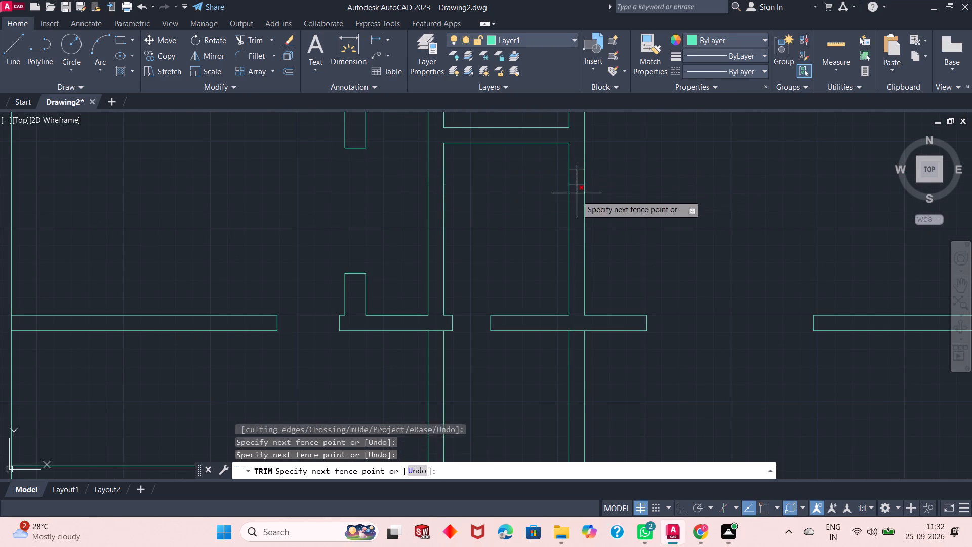
pyautogui.click(577, 197)
pyautogui.scroll(1, 539, 267)
# Trim both western vertical partitions between the middle and south horizontal partitions to open the corridor.
pyautogui.scroll(-3, 539, 268)
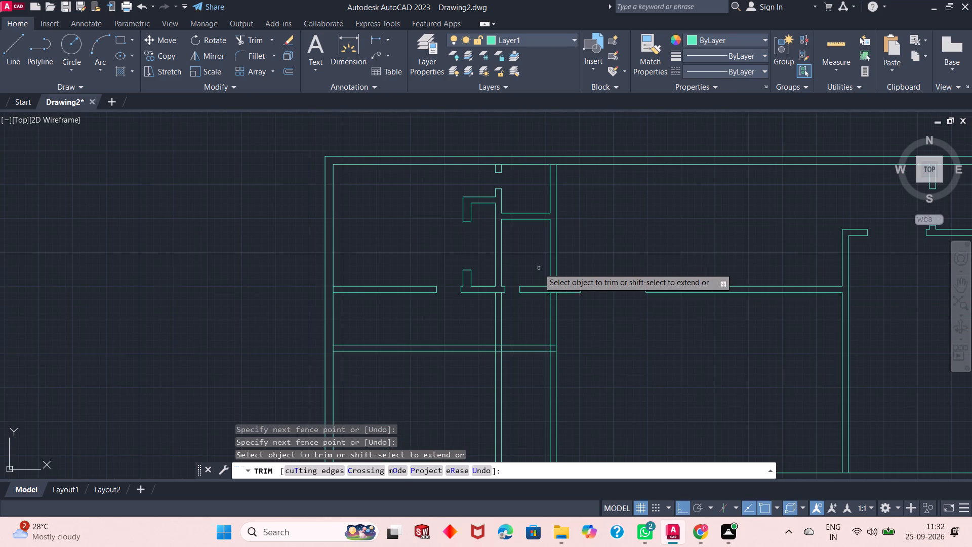
pyautogui.click(478, 331)
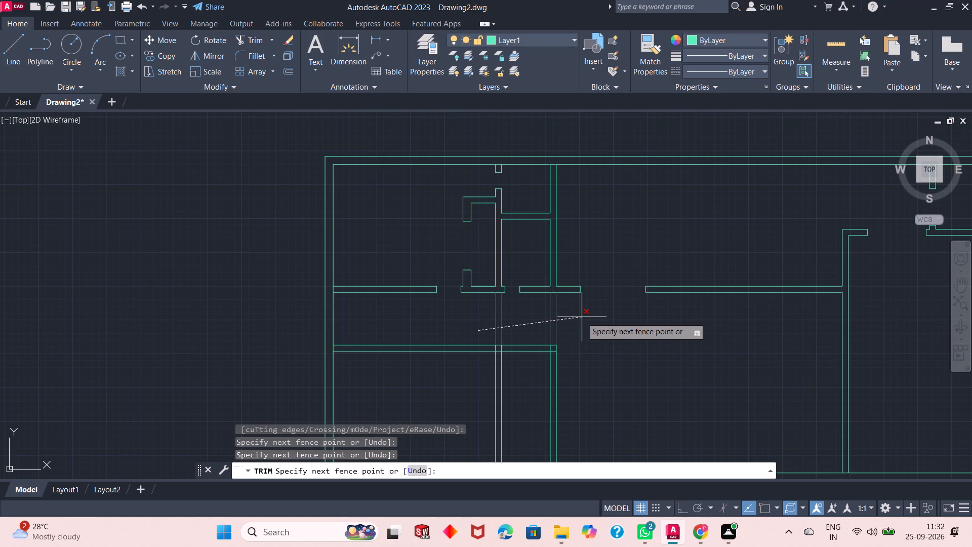
pyautogui.click(582, 317)
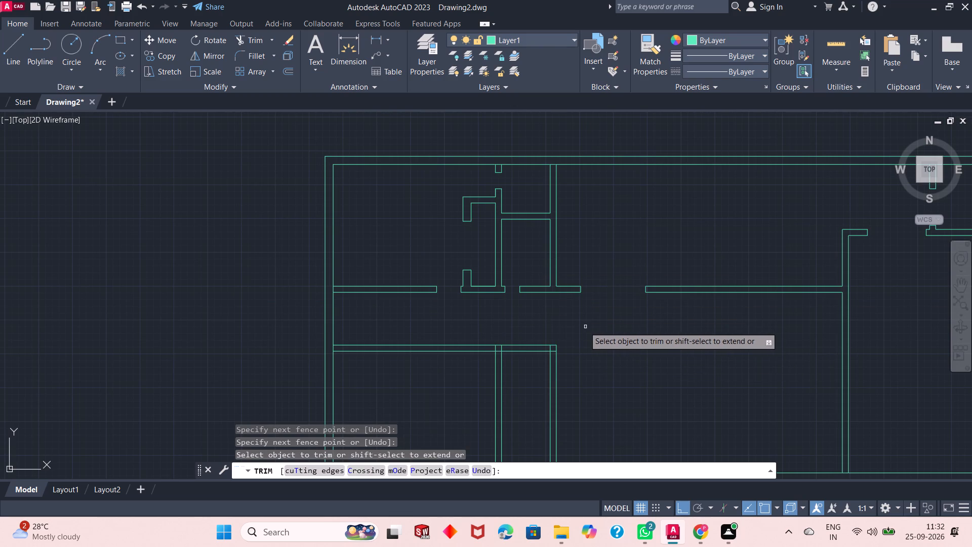
pyautogui.rightClick(581, 314)
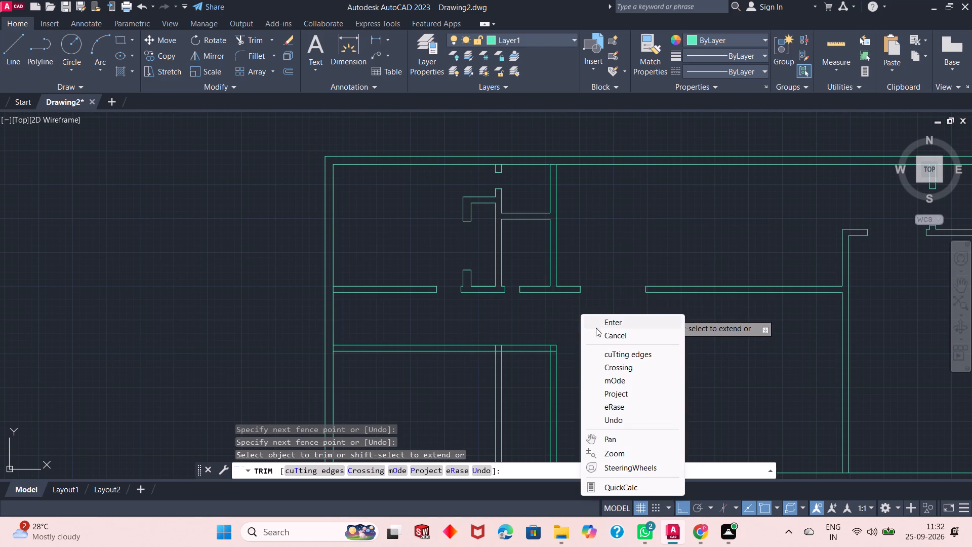
pyautogui.click(609, 322)
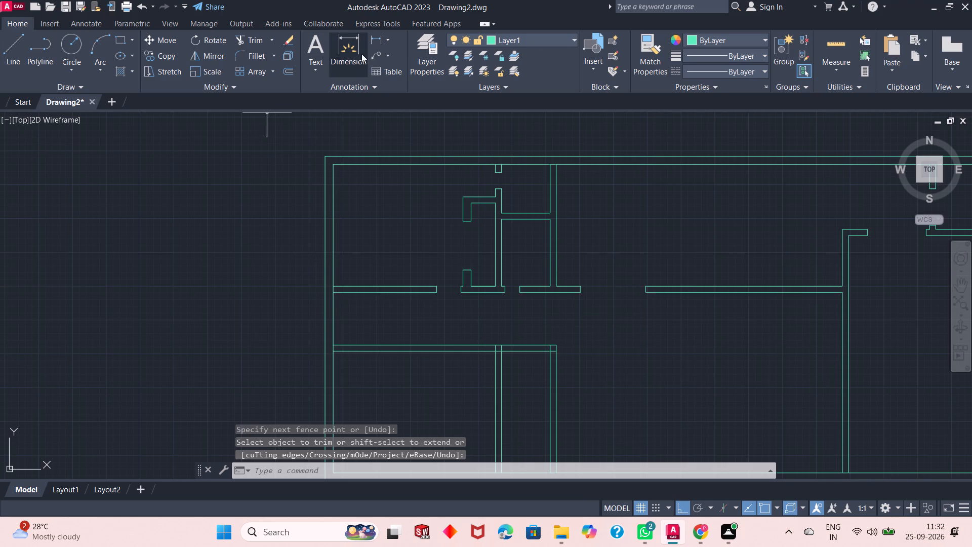
# Offset the west outer wall's inner face 6' east, and offset the new line 9" east as the partition's second face.
pyautogui.click(290, 75)
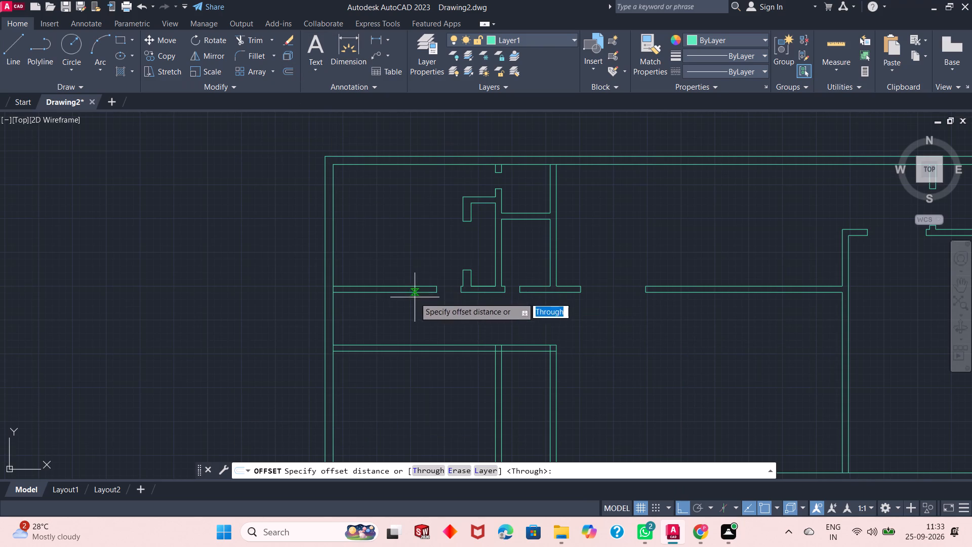
pyautogui.click(425, 468)
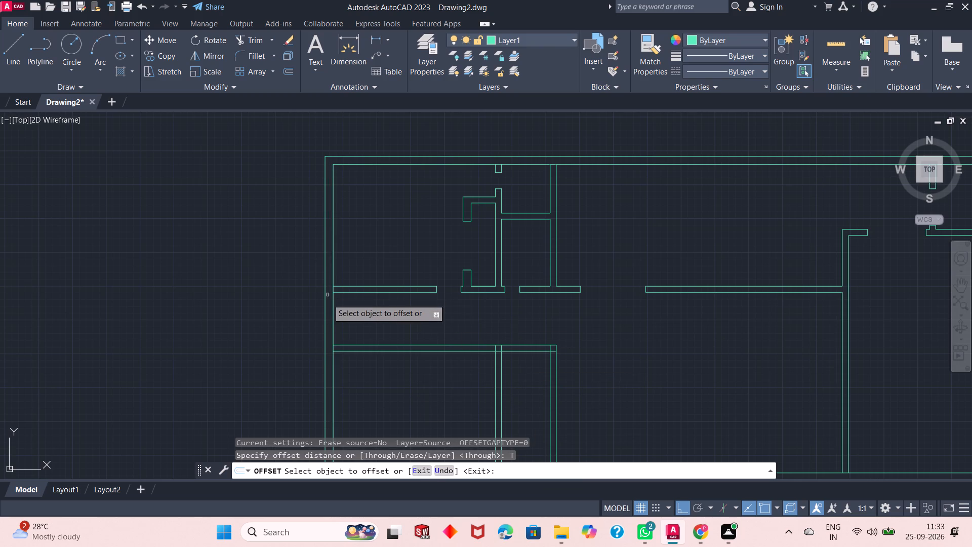
pyautogui.click(333, 321)
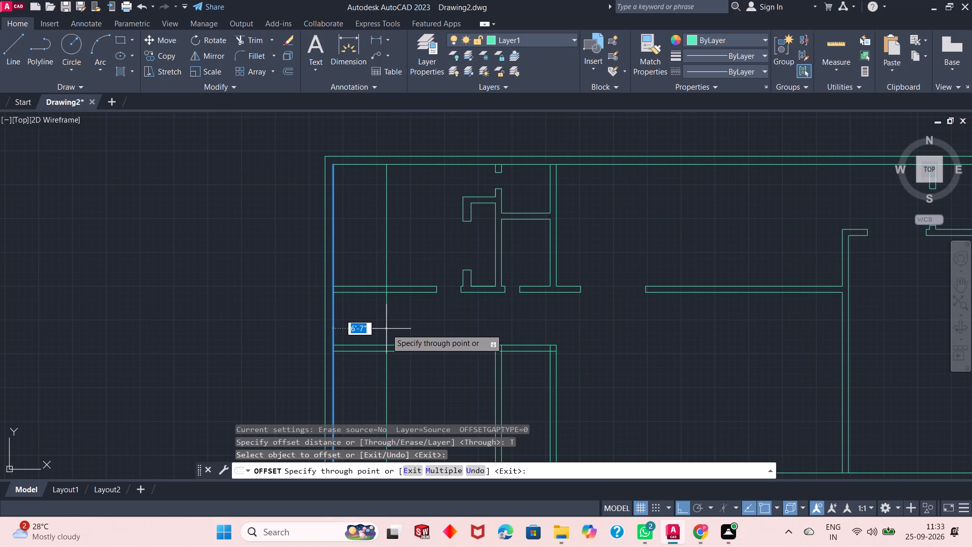
pyautogui.write("6'")
pyautogui.press('Return')
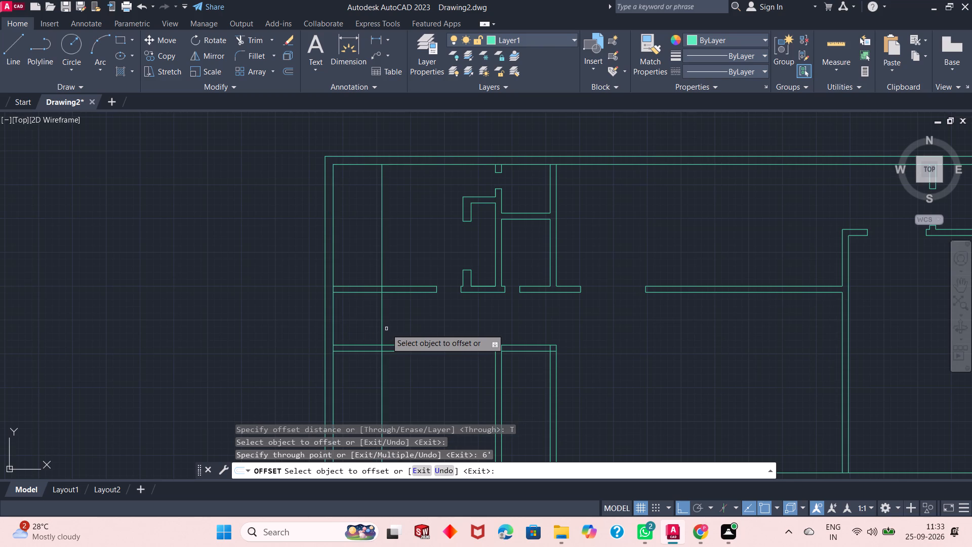
pyautogui.scroll(2, 375, 364)
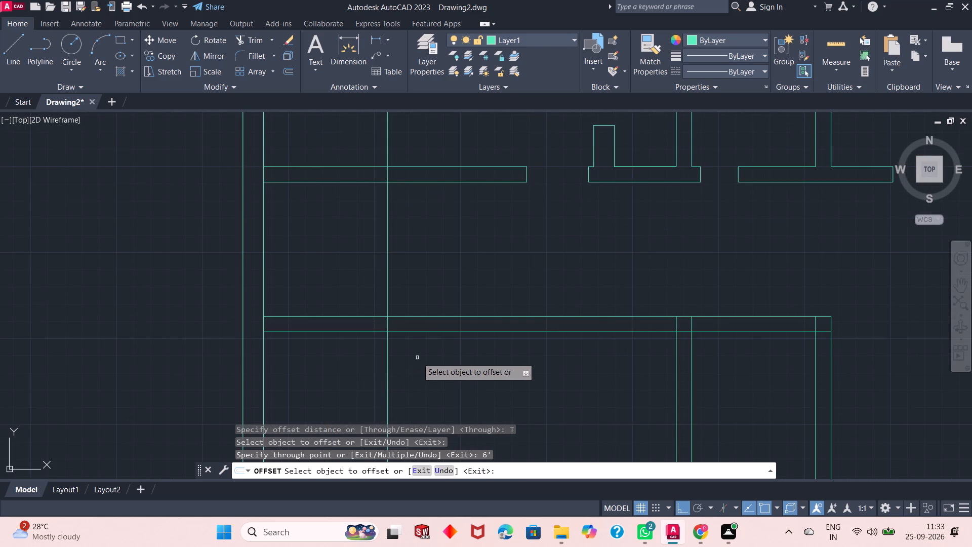
pyautogui.scroll(1, 417, 358)
pyautogui.scroll(-3, 417, 357)
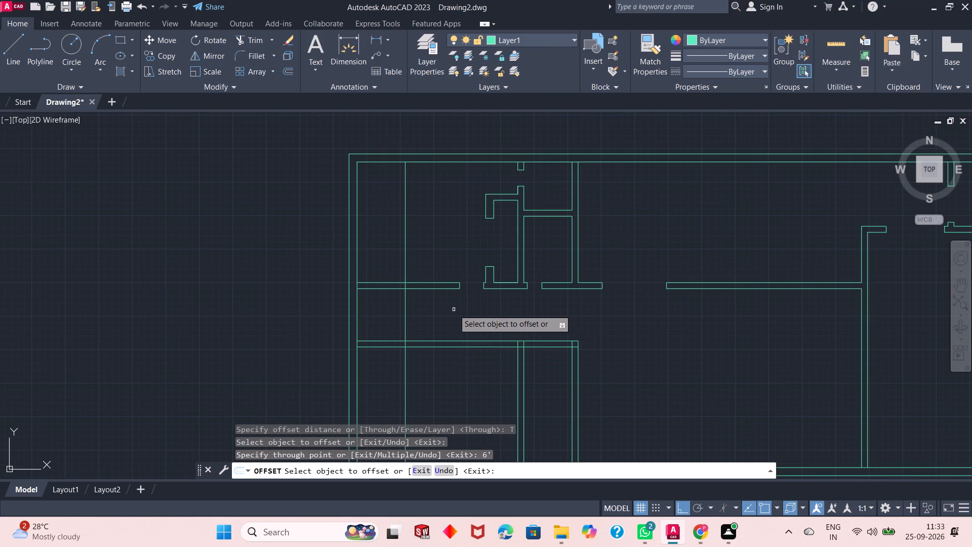
pyautogui.click(404, 336)
pyautogui.write('9"')
pyautogui.press('Return')
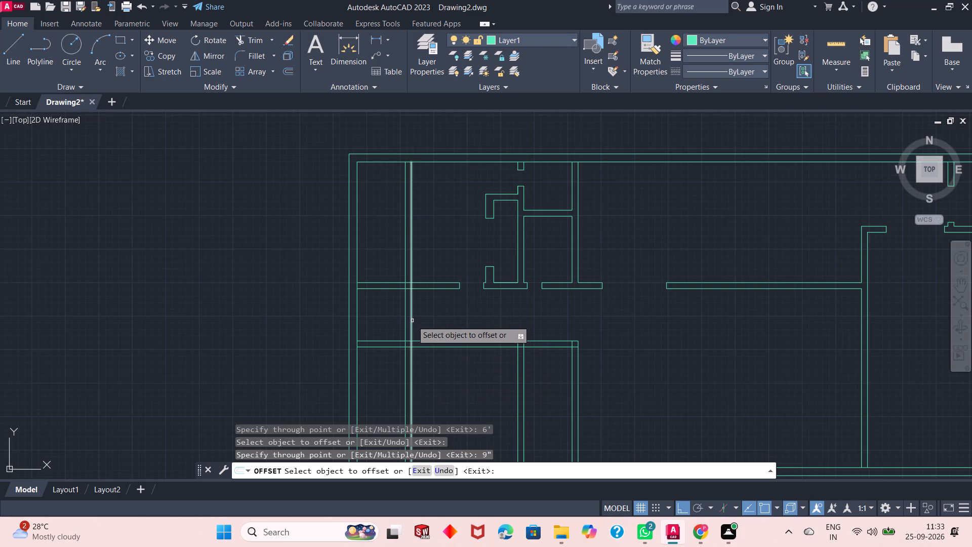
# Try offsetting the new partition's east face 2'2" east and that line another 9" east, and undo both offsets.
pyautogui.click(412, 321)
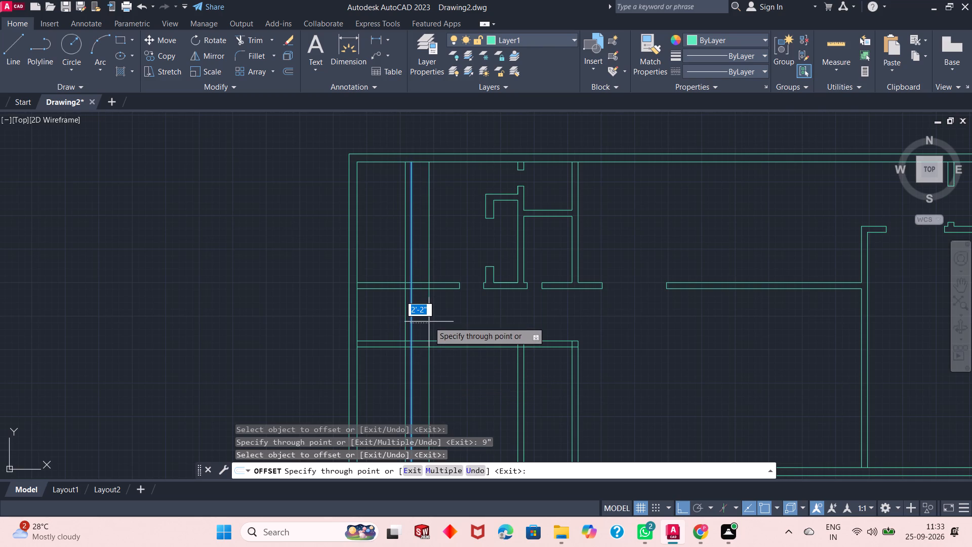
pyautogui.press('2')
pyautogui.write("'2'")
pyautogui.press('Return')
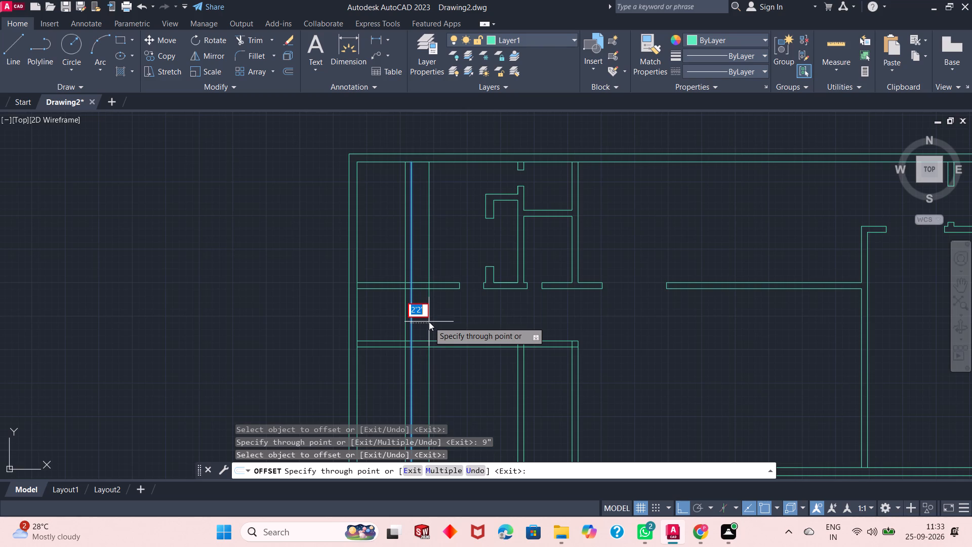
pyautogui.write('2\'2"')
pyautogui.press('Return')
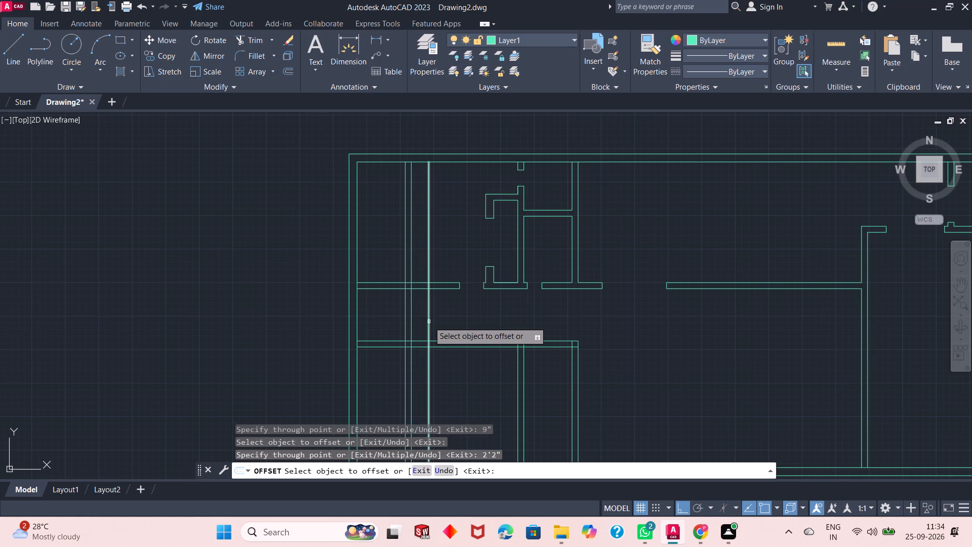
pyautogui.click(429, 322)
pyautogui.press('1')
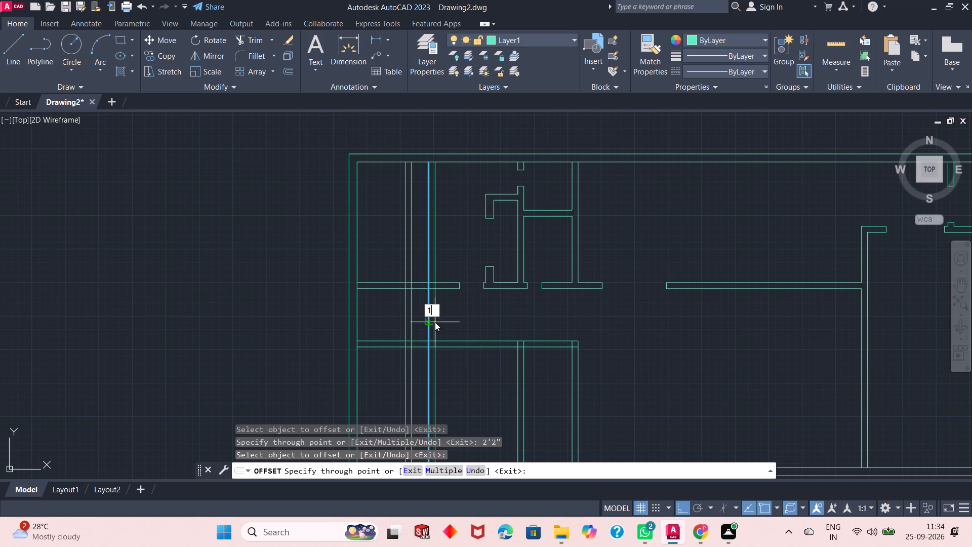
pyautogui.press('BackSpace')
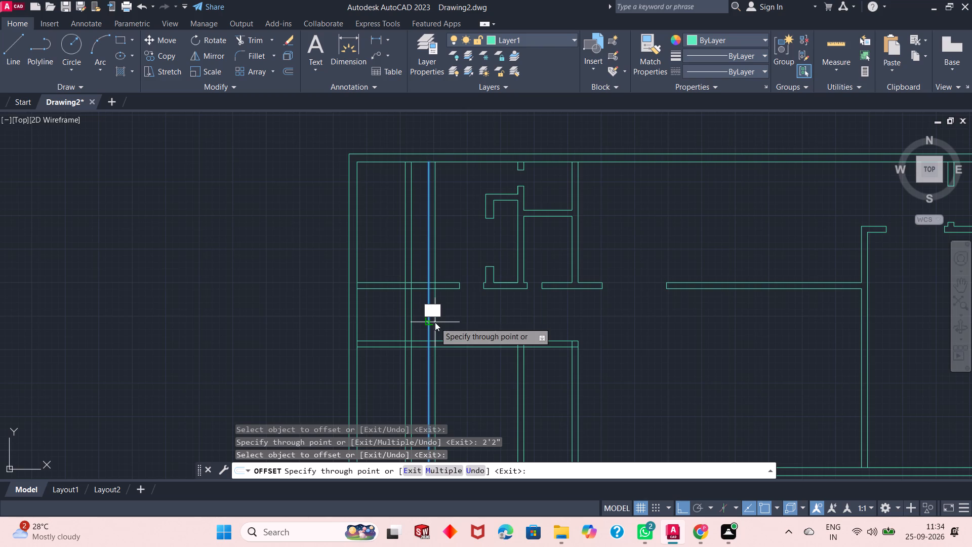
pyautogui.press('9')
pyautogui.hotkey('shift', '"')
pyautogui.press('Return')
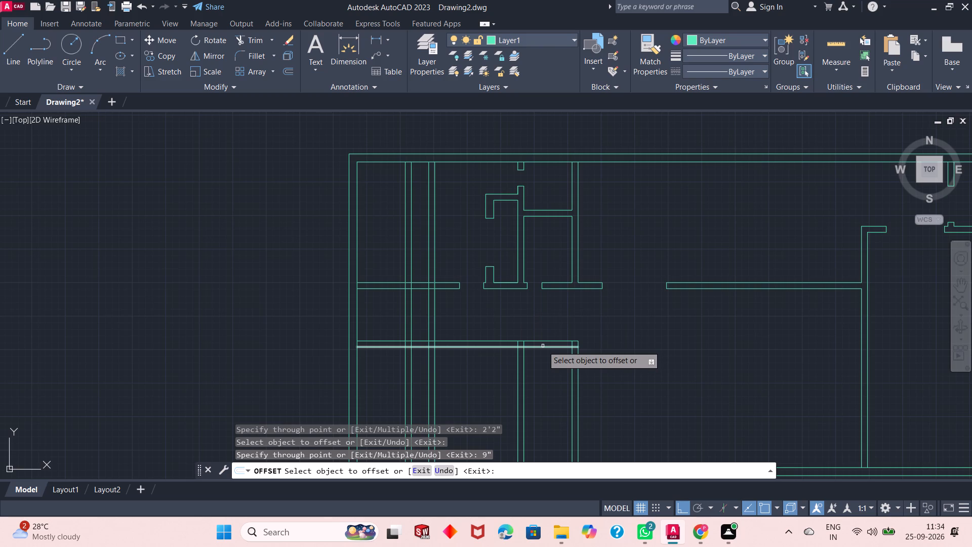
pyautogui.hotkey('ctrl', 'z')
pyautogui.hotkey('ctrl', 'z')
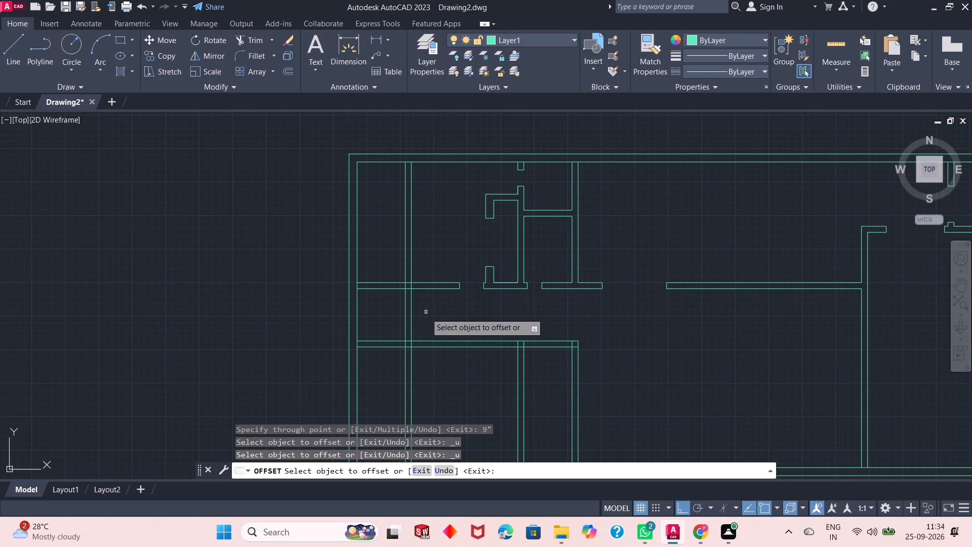
# Offset the new partition's east face 1' east, and offset the resulting line another 9" east.
pyautogui.click(412, 326)
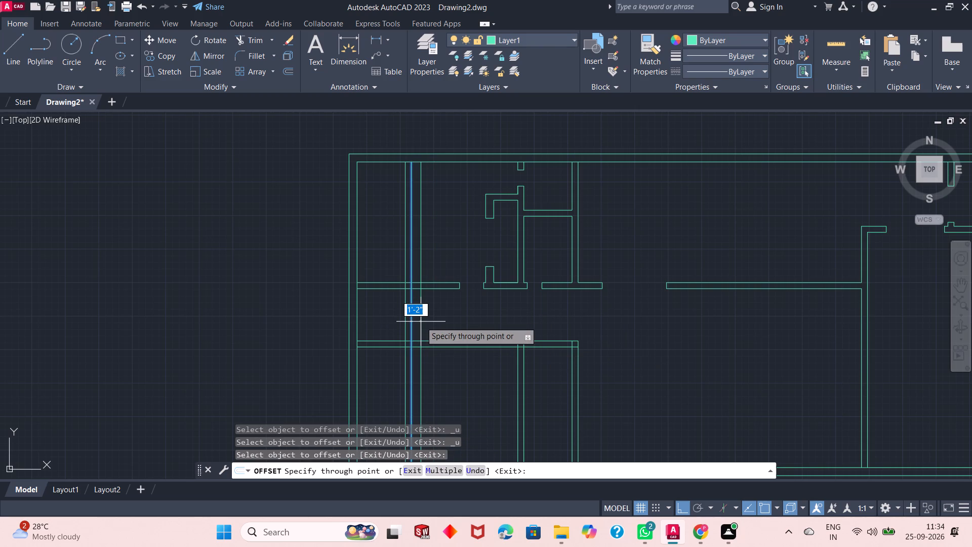
pyautogui.write("1'")
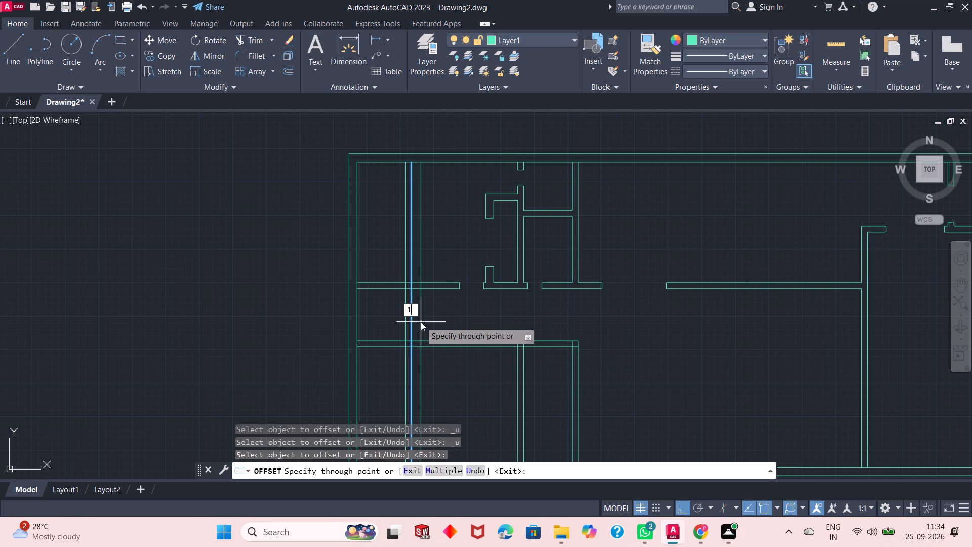
pyautogui.press('Return')
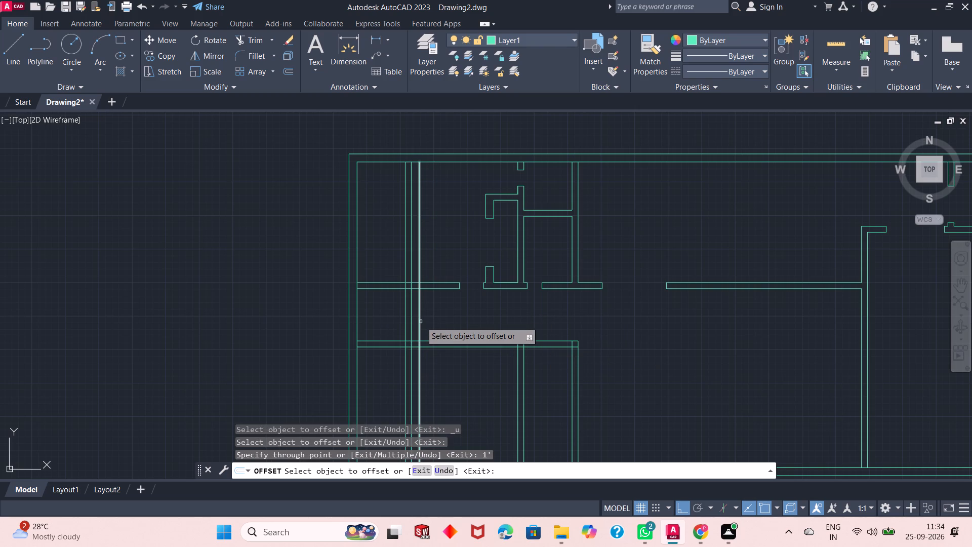
pyautogui.click(421, 322)
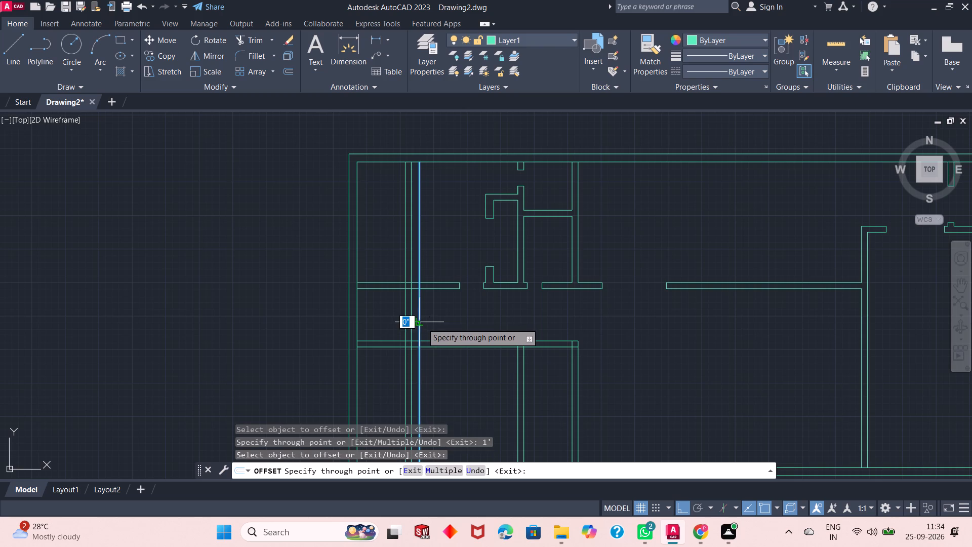
pyautogui.write('9"')
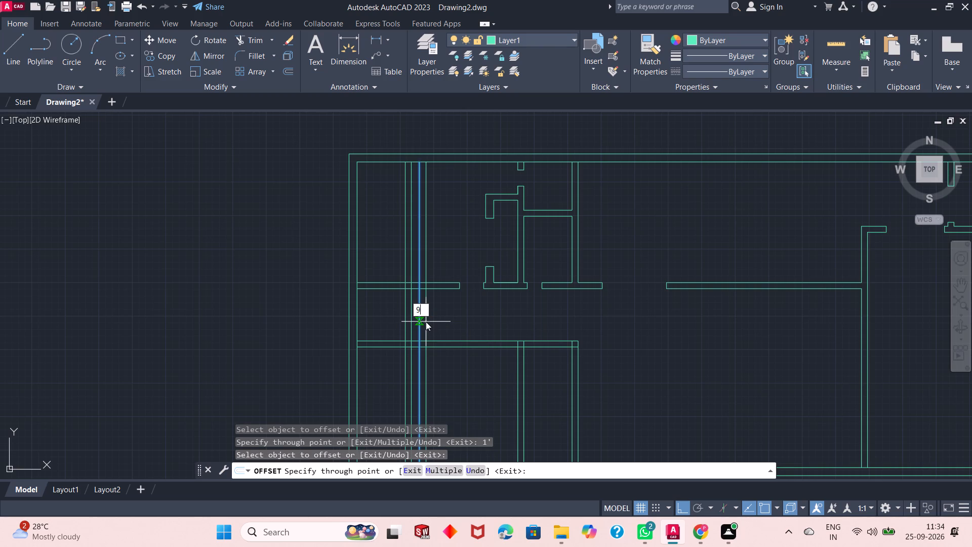
pyautogui.press('Return')
pyautogui.rightClick(432, 322)
pyautogui.click(438, 321)
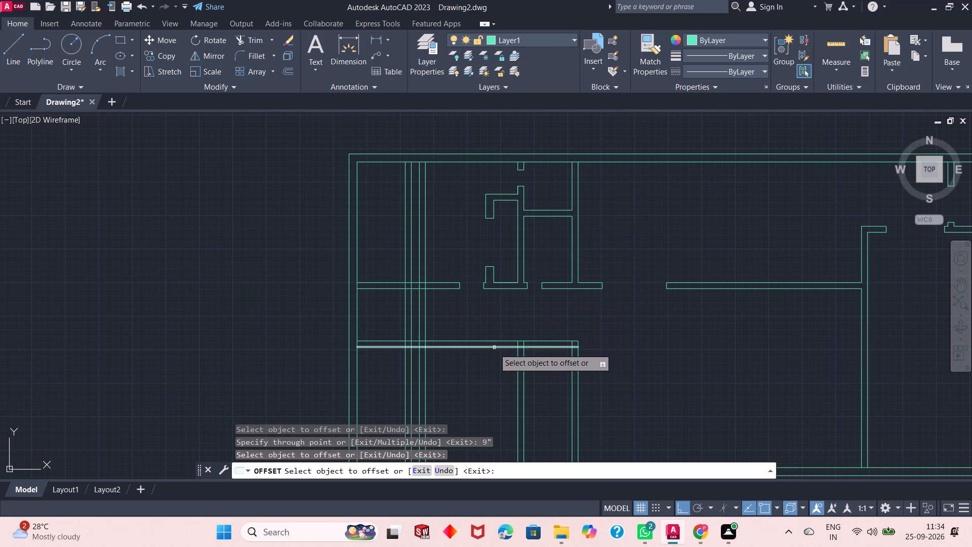
# Trim the four new vertical lines south of the south horizontal partition and north of the middle one, keeping only their corridor portions.
pyautogui.scroll(2, 465, 379)
pyautogui.scroll(-4, 471, 360)
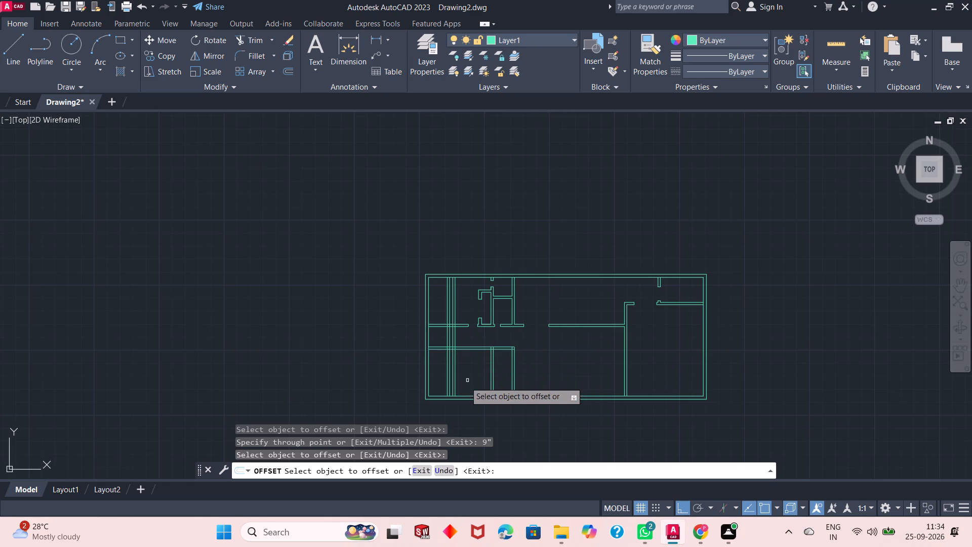
pyautogui.scroll(2, 464, 384)
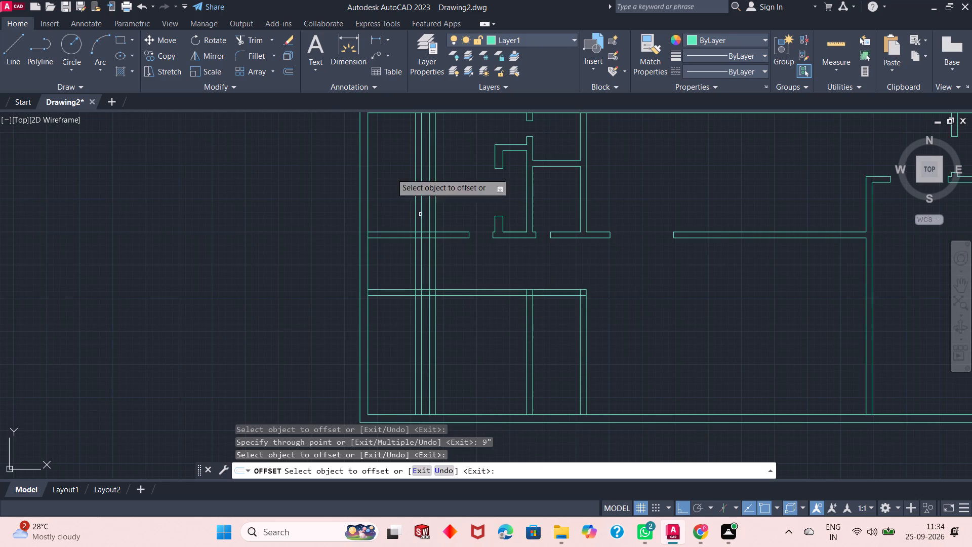
pyautogui.click(252, 43)
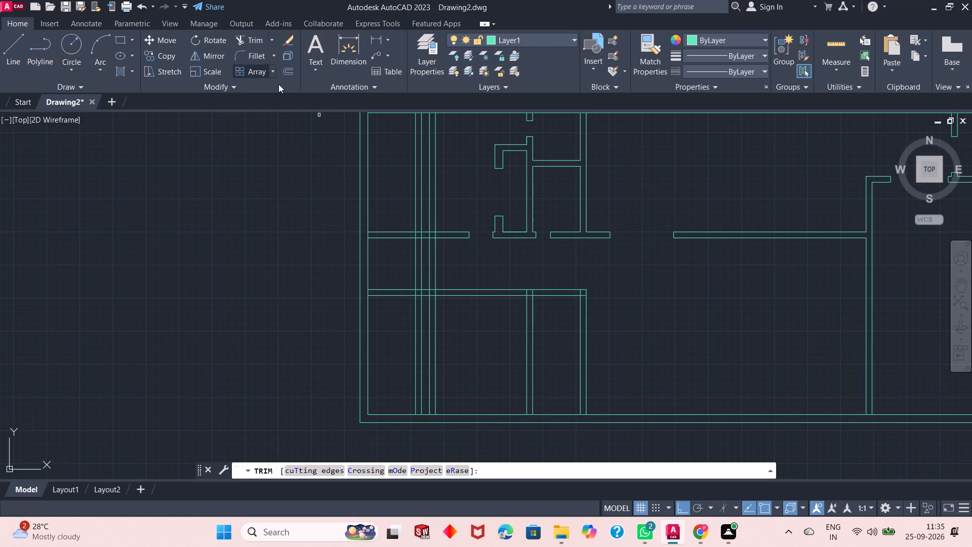
pyautogui.click(459, 339)
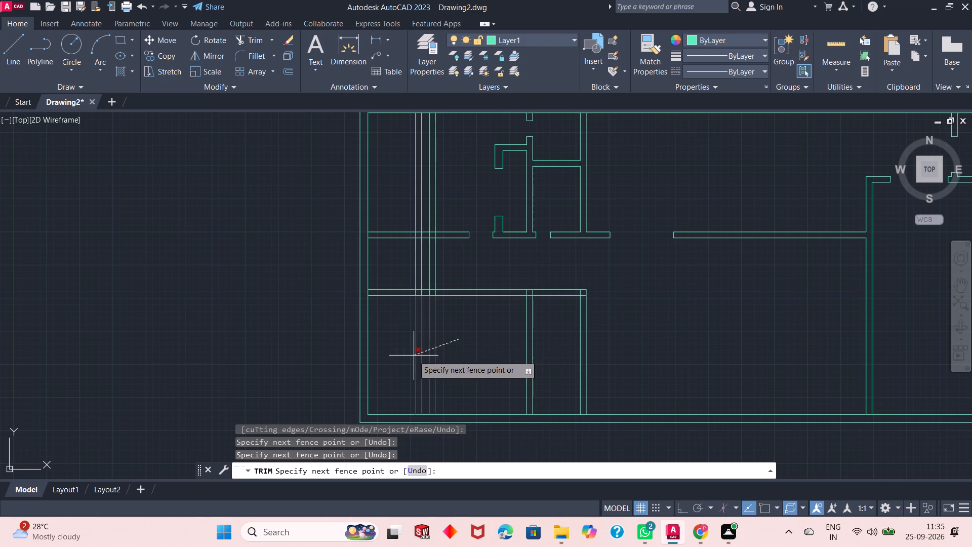
pyautogui.click(413, 356)
pyautogui.rightClick(416, 334)
pyautogui.click(410, 334)
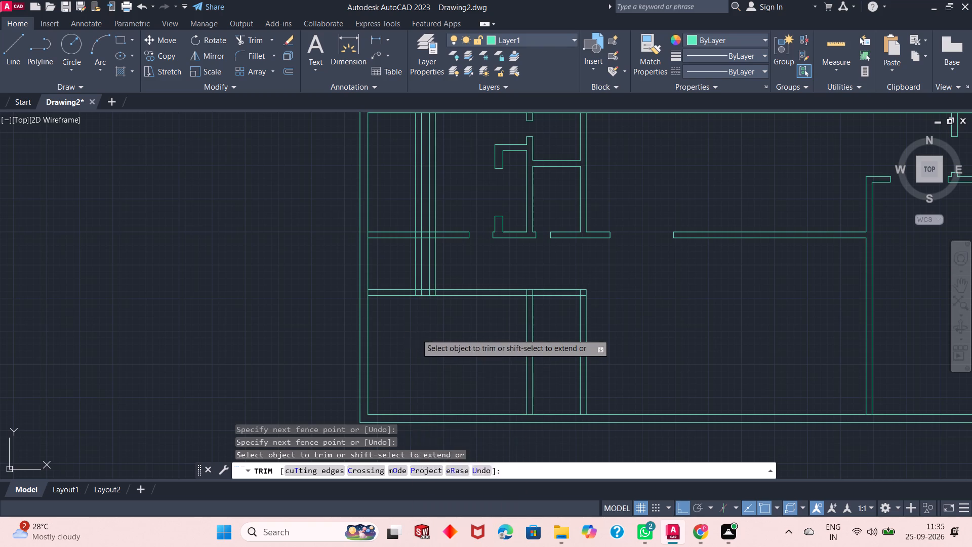
pyautogui.click(409, 339)
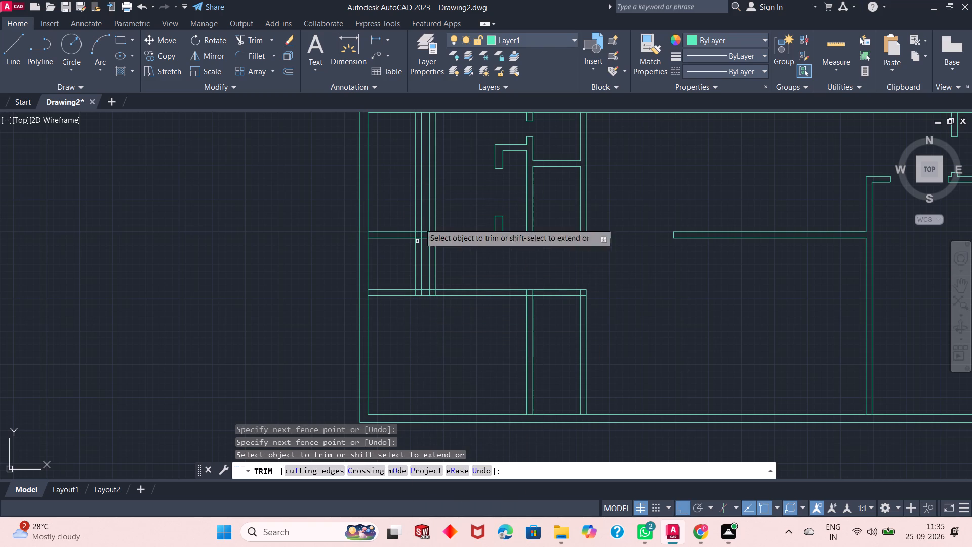
pyautogui.click(448, 196)
pyautogui.click(397, 205)
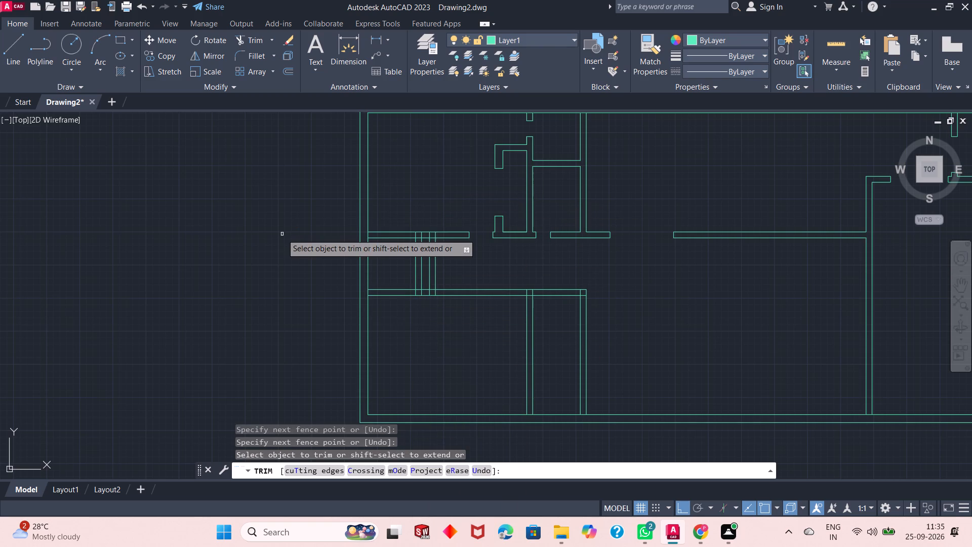
pyautogui.rightClick(281, 235)
pyautogui.click(306, 244)
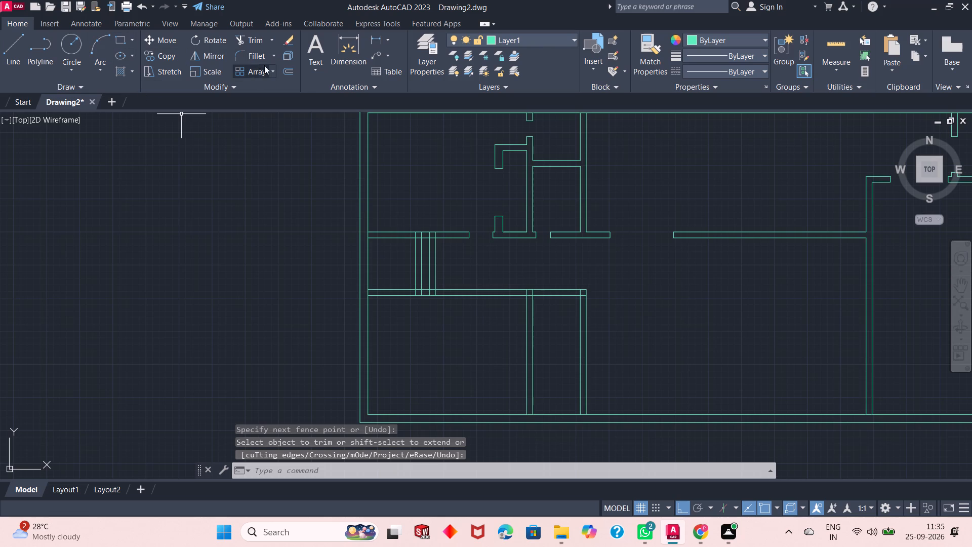
# Offset the easternmost of the four corridor lines 1' east, and offset the resulting line 2'4" east.
pyautogui.click(286, 71)
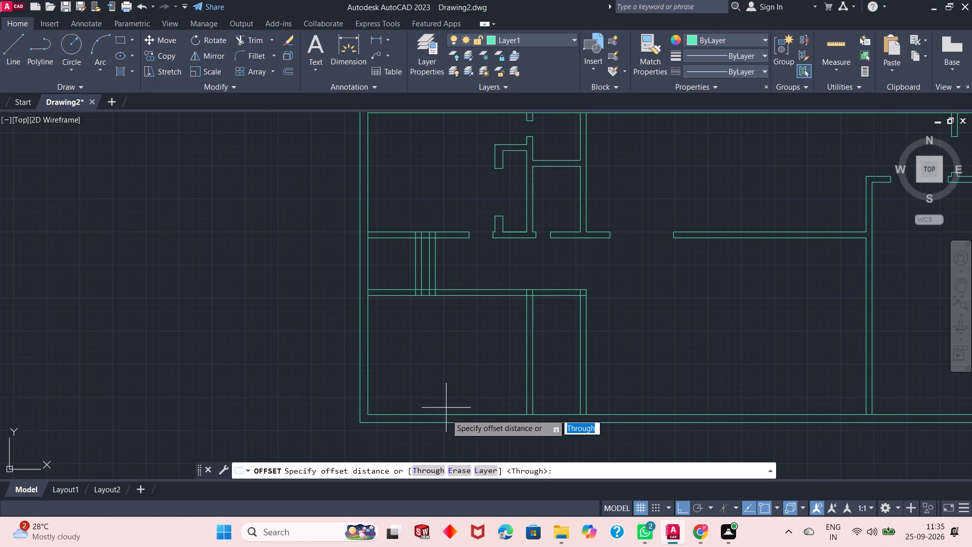
pyautogui.click(421, 472)
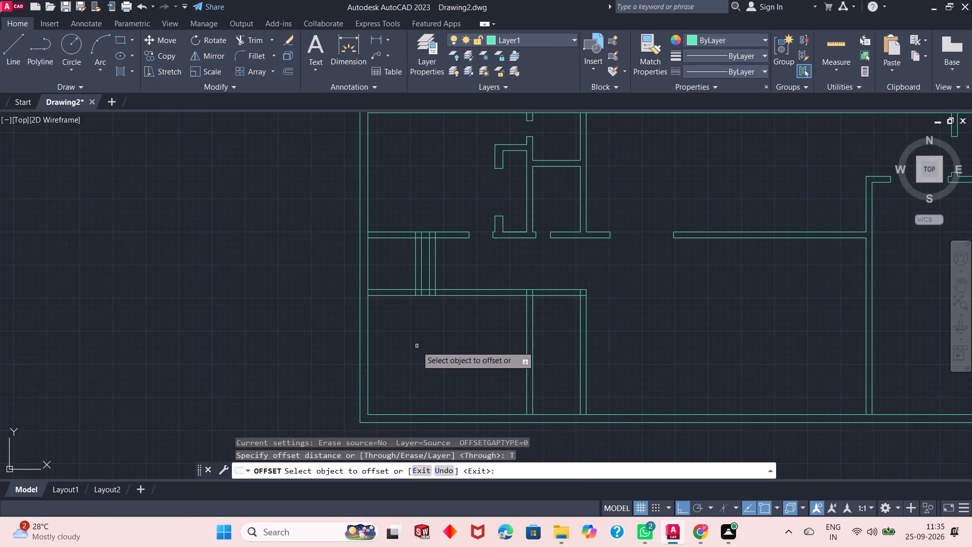
pyautogui.click(436, 277)
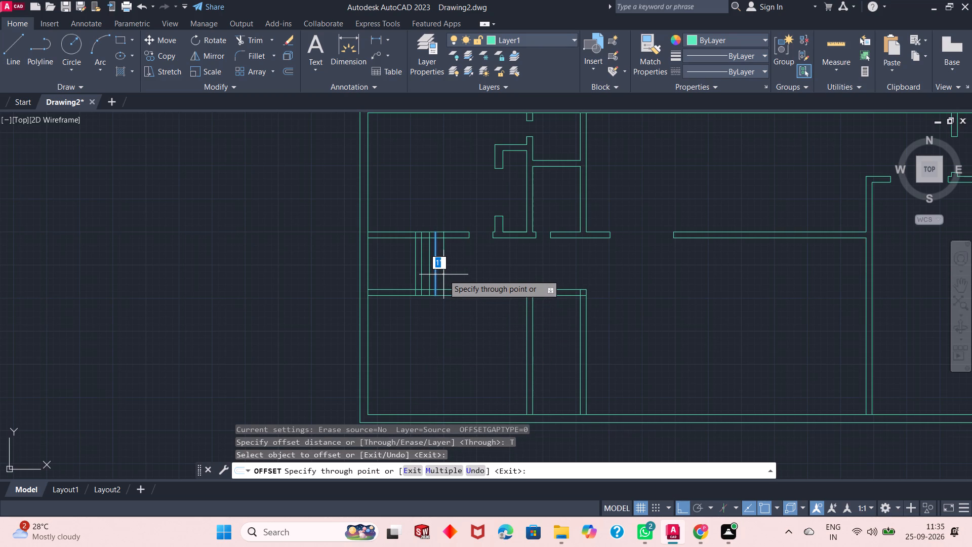
pyautogui.write("1'")
pyautogui.press('Return')
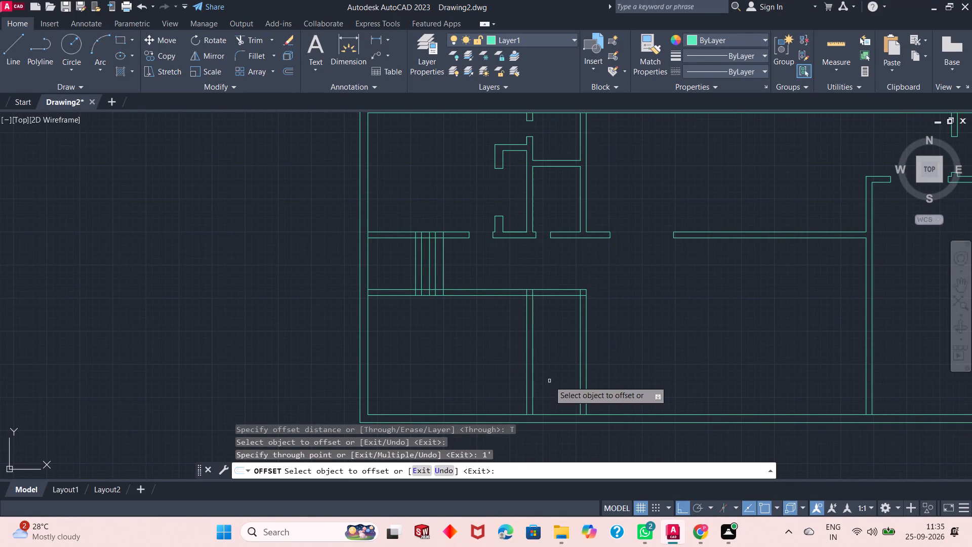
pyautogui.click(443, 272)
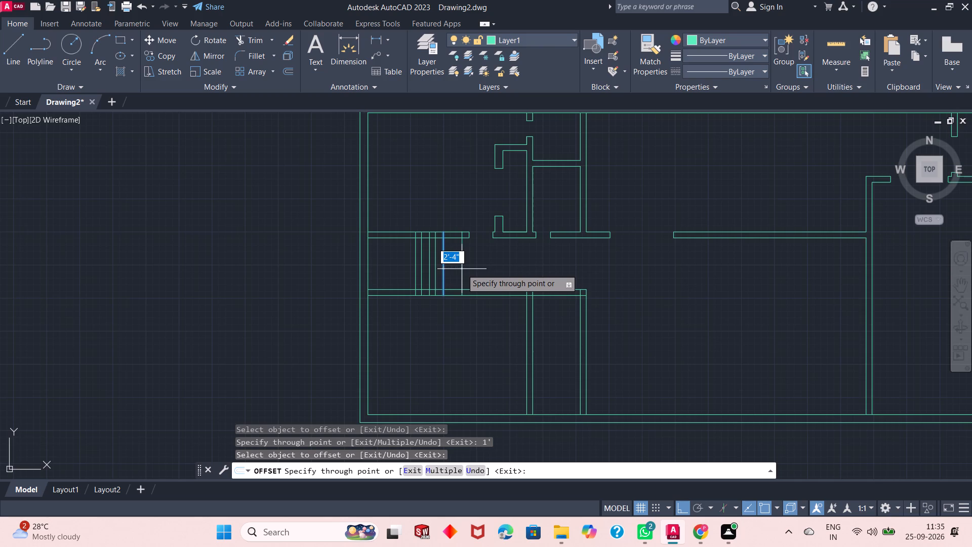
pyautogui.write('2\'4"')
pyautogui.press('Return')
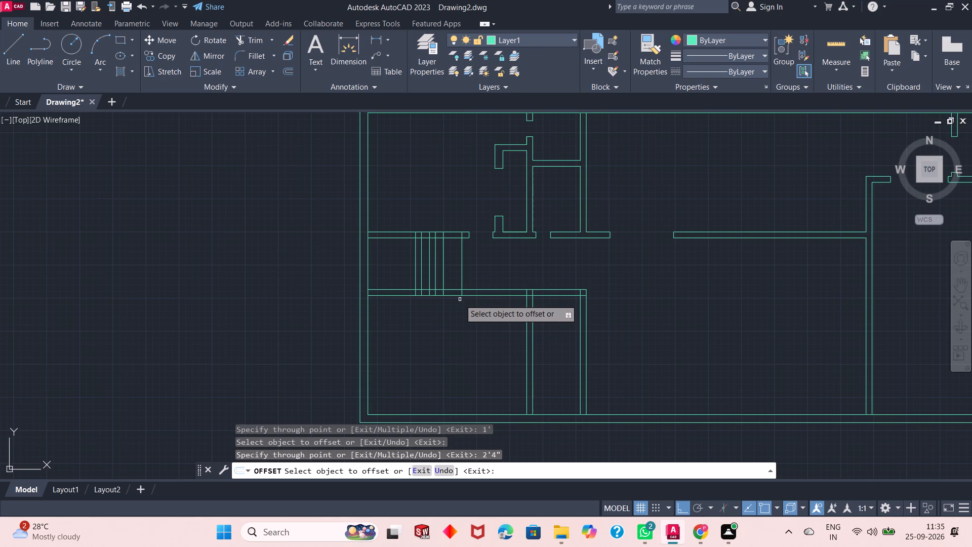
# Continue the corridor offsets eastward, placing one line 1'3" from the last and another 3'9" beyond it.
pyautogui.click(462, 269)
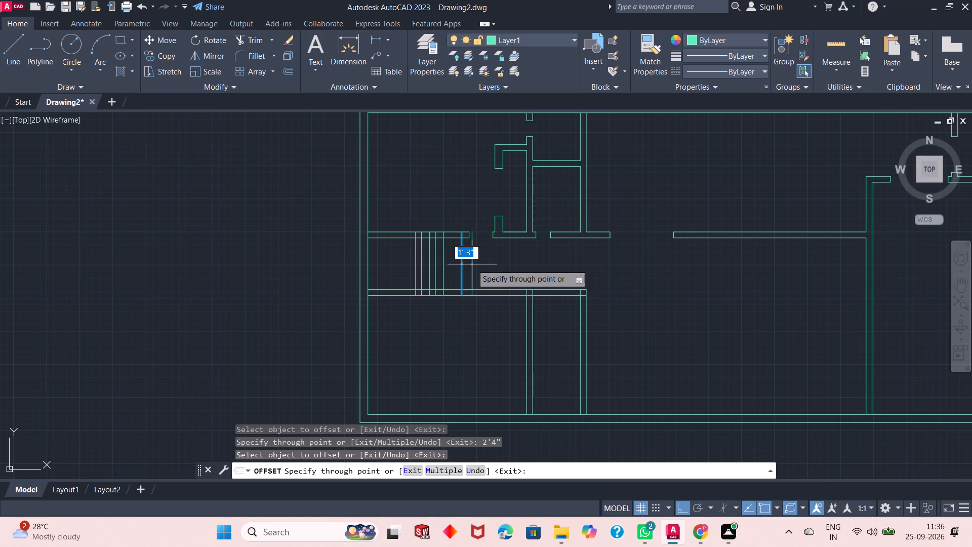
pyautogui.write('1\'3"')
pyautogui.press('Return')
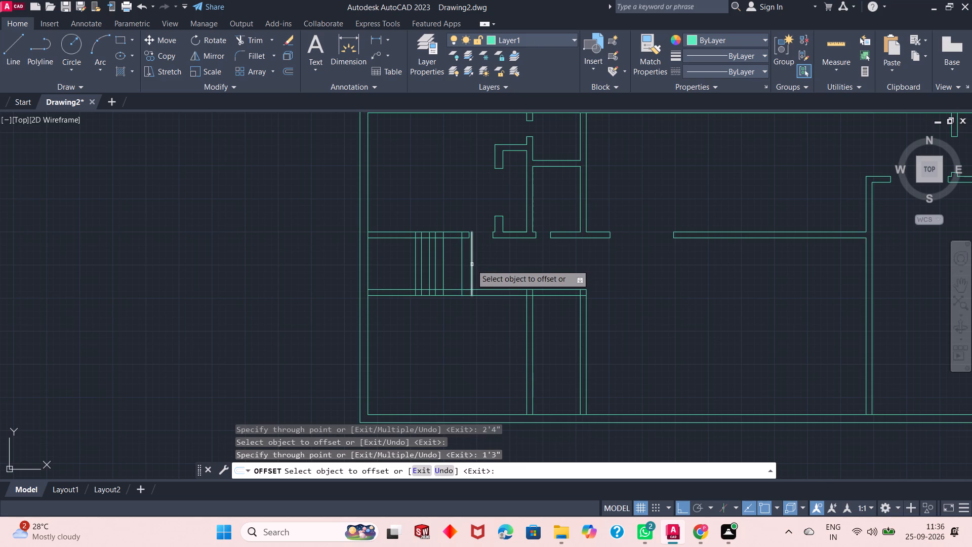
pyautogui.click(473, 269)
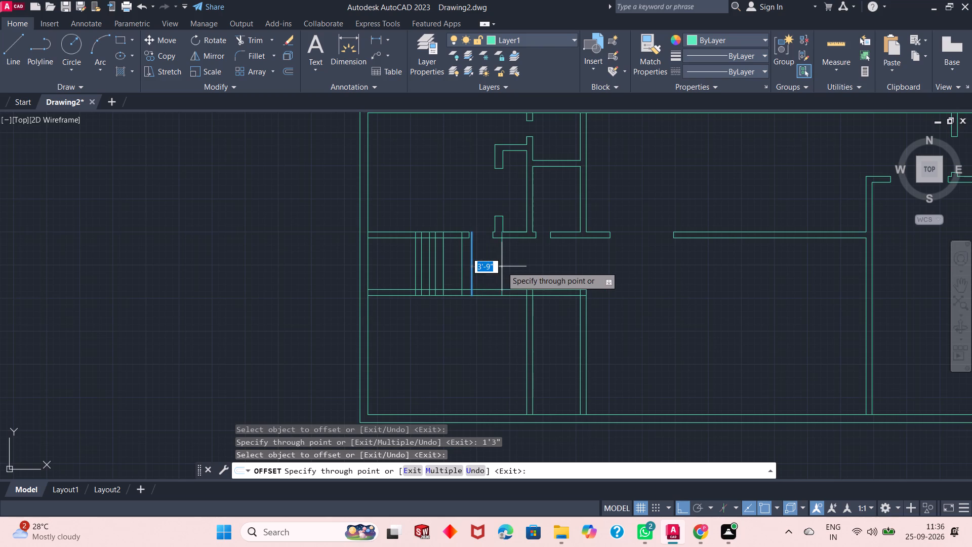
pyautogui.write("3'9'")
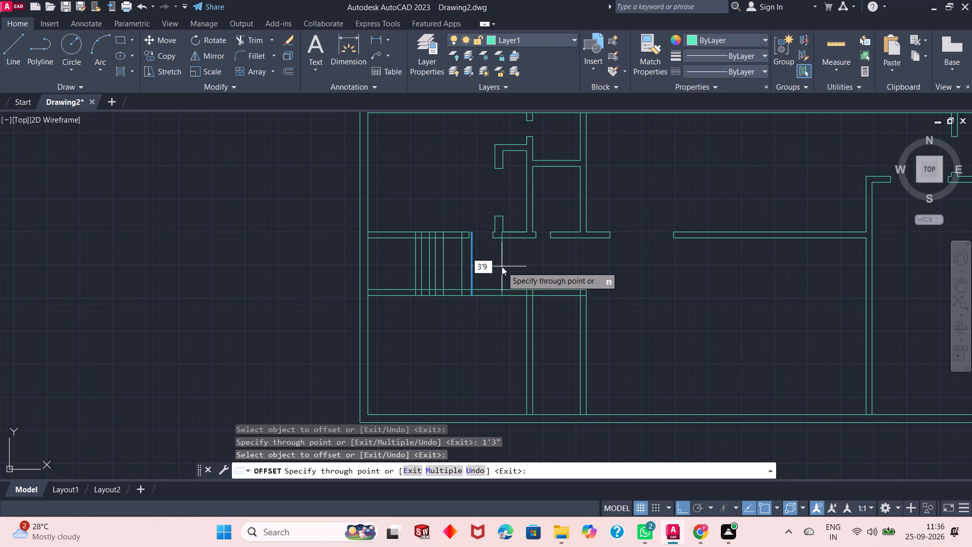
pyautogui.press('Return')
pyautogui.write('3\'9"')
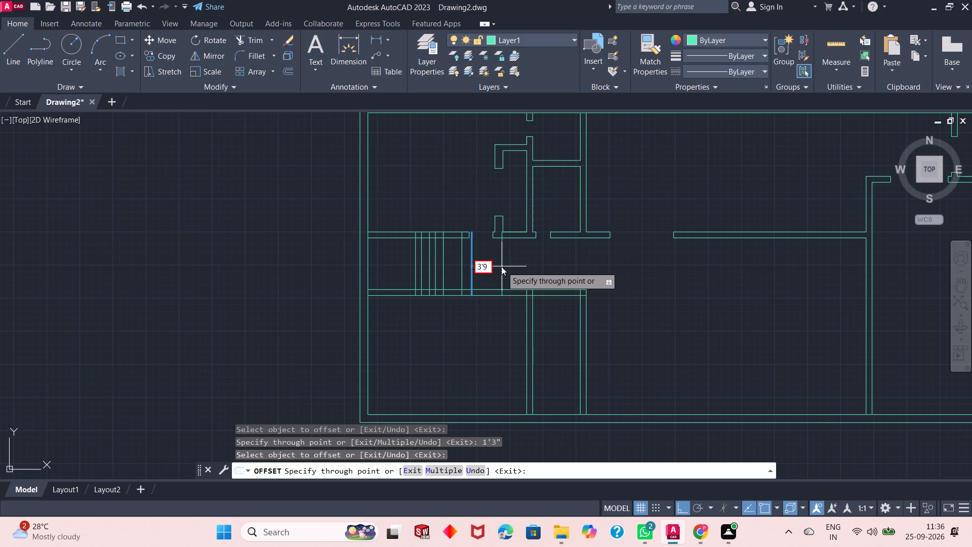
pyautogui.press('Return')
pyautogui.rightClick(480, 329)
pyautogui.click(490, 338)
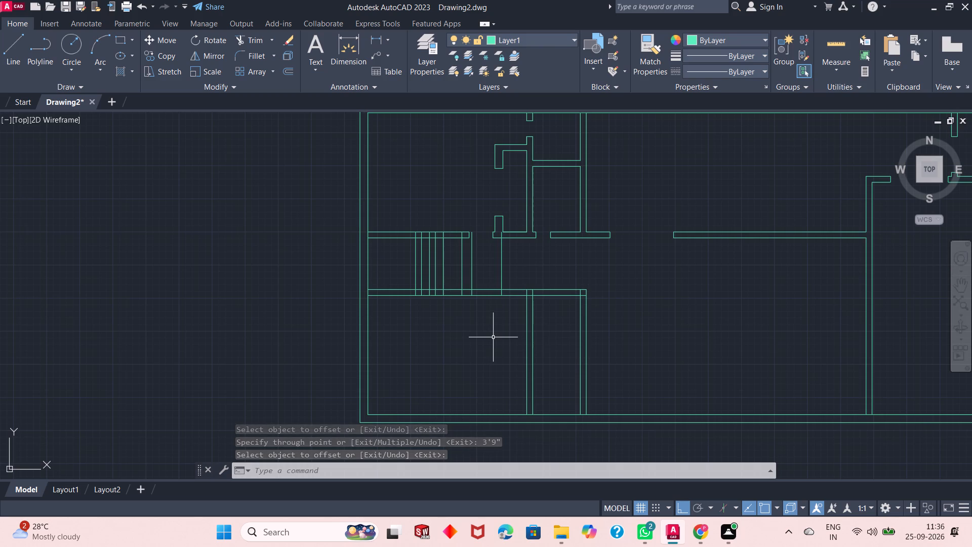
# Trim away both faces of the vertical partition dividing the southwest rooms, from the south horizontal partition to the south outer wall.
pyautogui.click(251, 38)
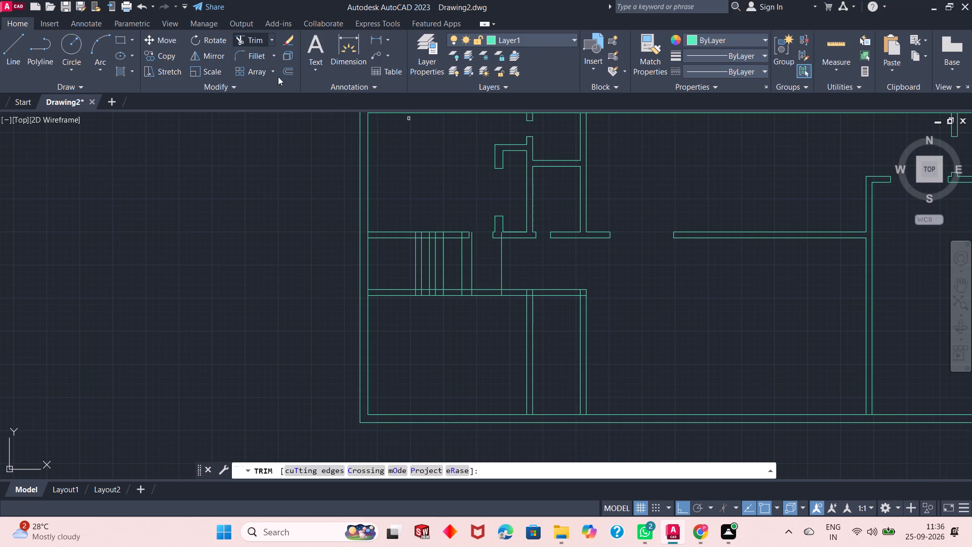
pyautogui.click(517, 354)
pyautogui.click(533, 351)
pyautogui.click(536, 348)
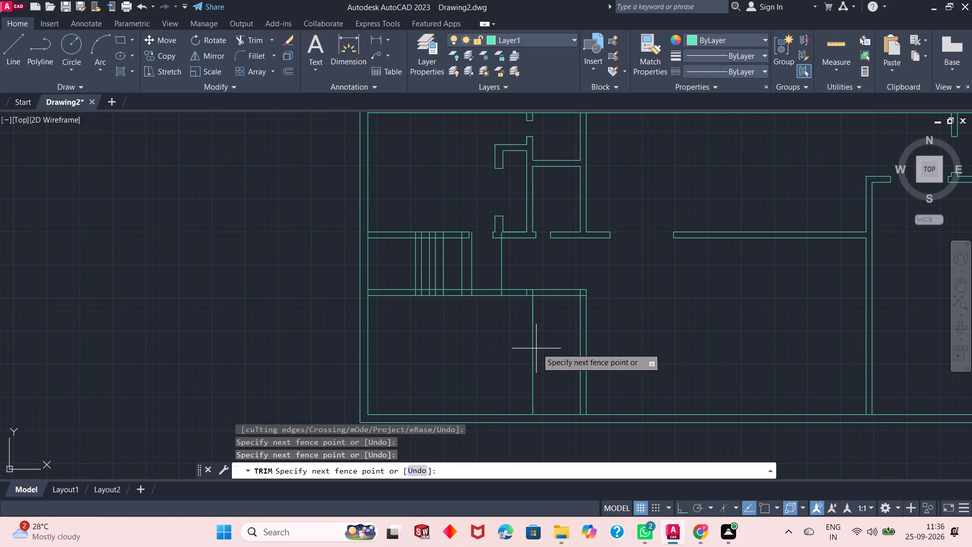
pyautogui.click(526, 347)
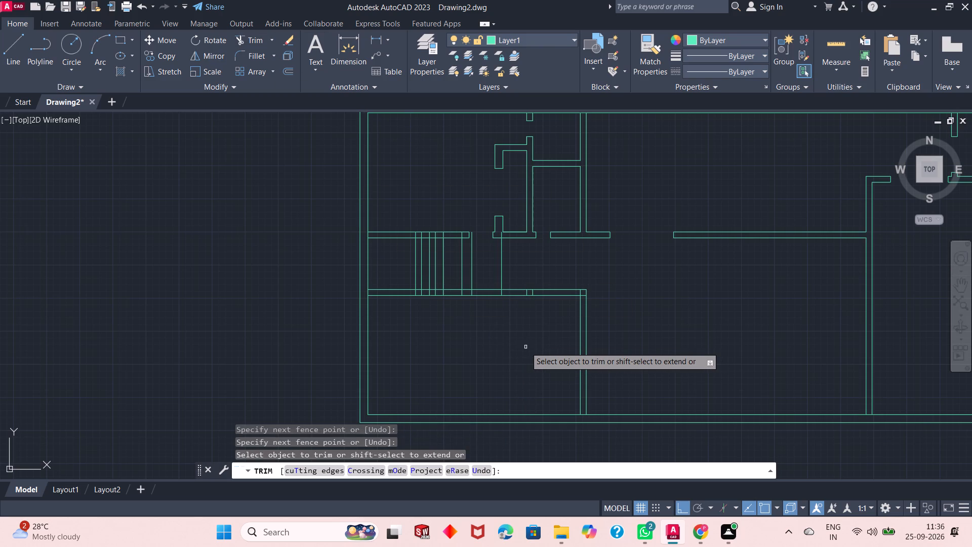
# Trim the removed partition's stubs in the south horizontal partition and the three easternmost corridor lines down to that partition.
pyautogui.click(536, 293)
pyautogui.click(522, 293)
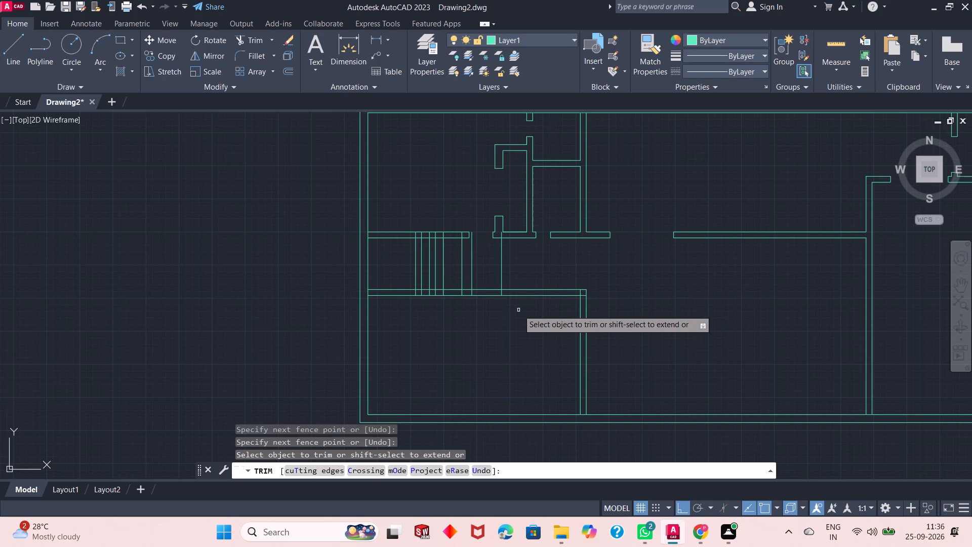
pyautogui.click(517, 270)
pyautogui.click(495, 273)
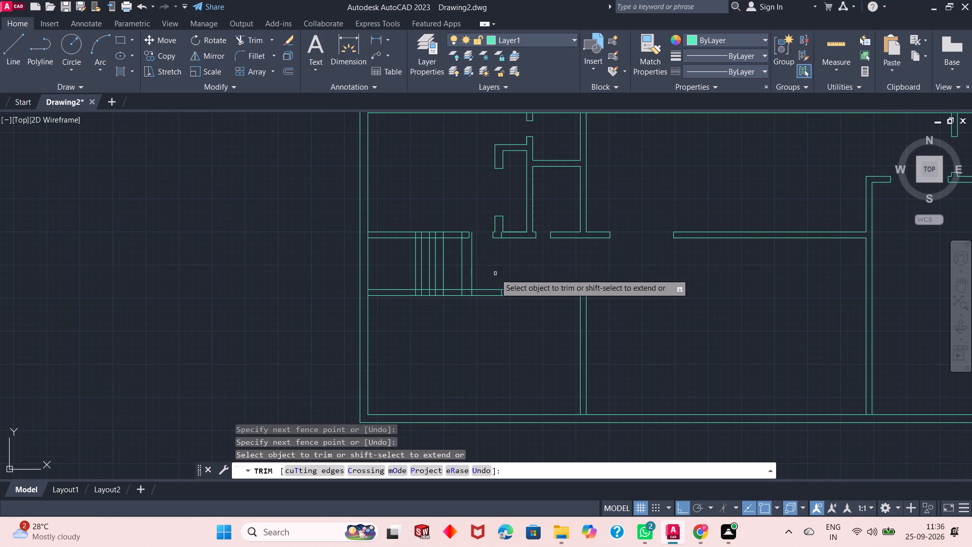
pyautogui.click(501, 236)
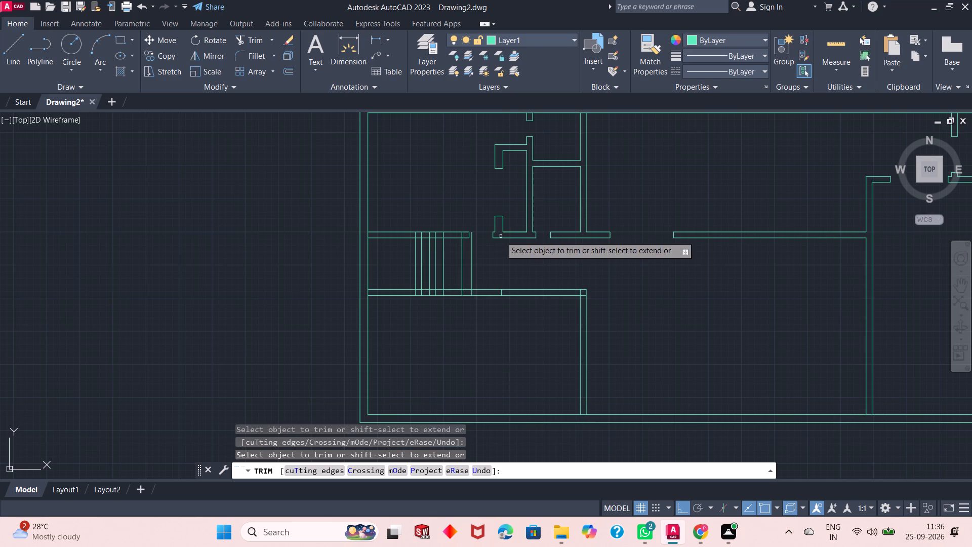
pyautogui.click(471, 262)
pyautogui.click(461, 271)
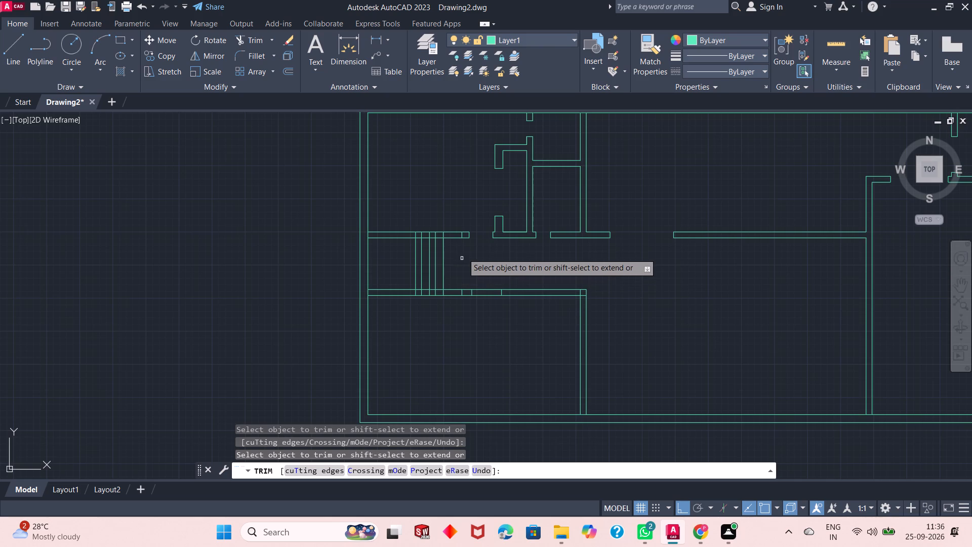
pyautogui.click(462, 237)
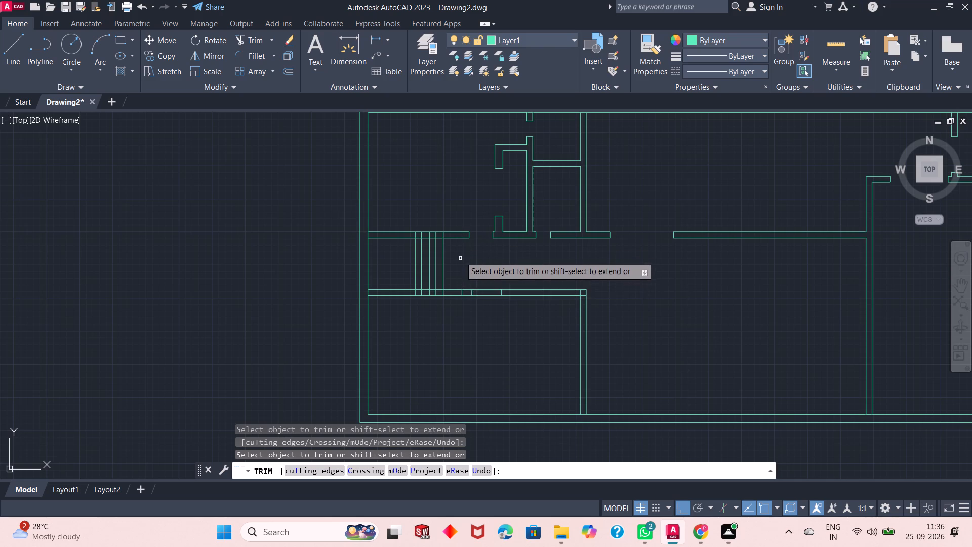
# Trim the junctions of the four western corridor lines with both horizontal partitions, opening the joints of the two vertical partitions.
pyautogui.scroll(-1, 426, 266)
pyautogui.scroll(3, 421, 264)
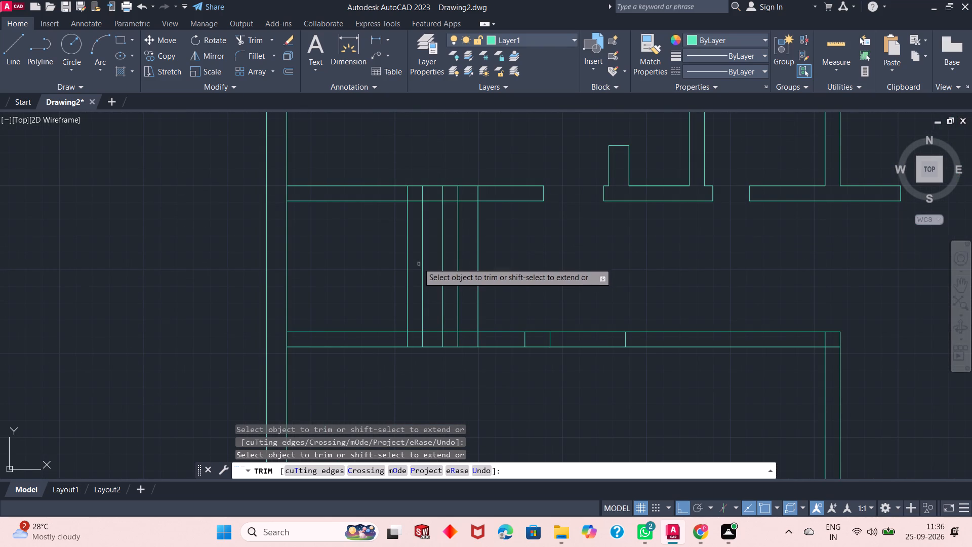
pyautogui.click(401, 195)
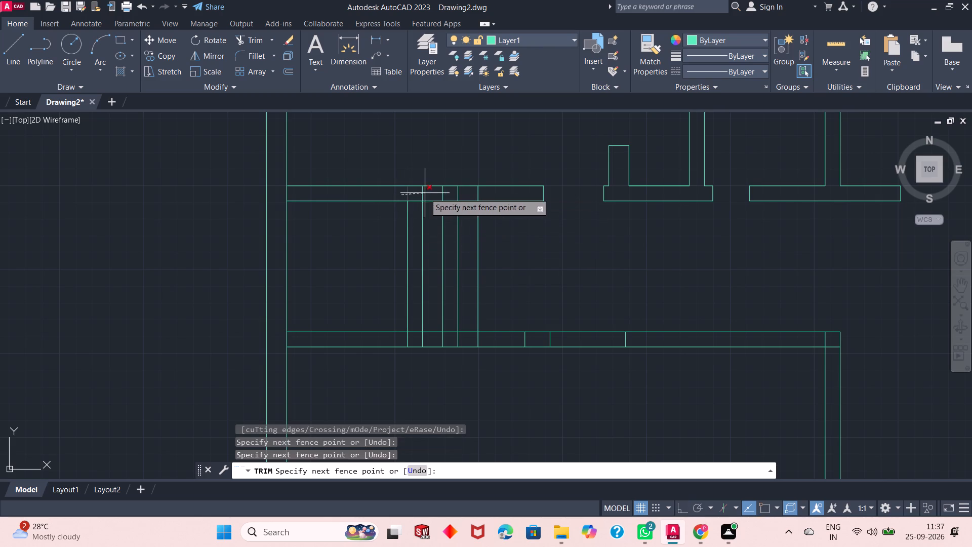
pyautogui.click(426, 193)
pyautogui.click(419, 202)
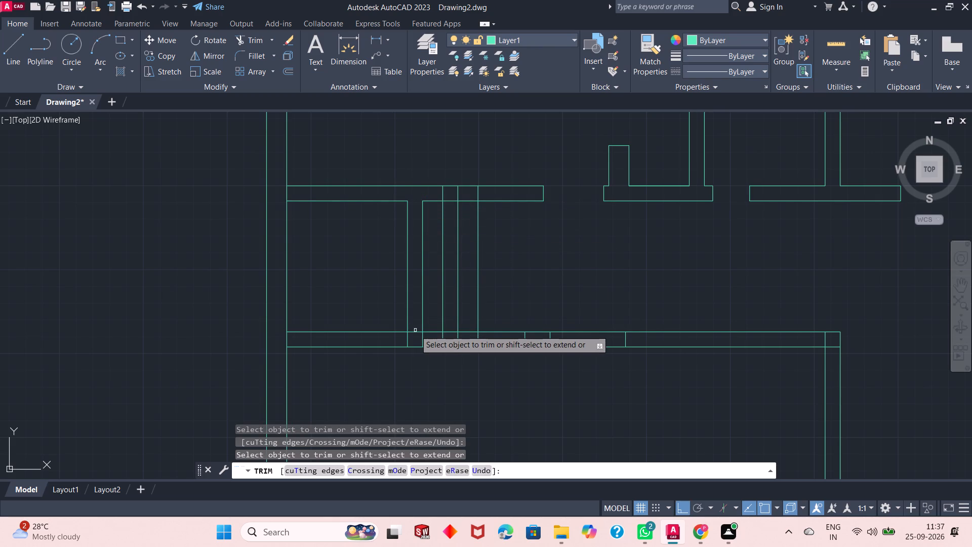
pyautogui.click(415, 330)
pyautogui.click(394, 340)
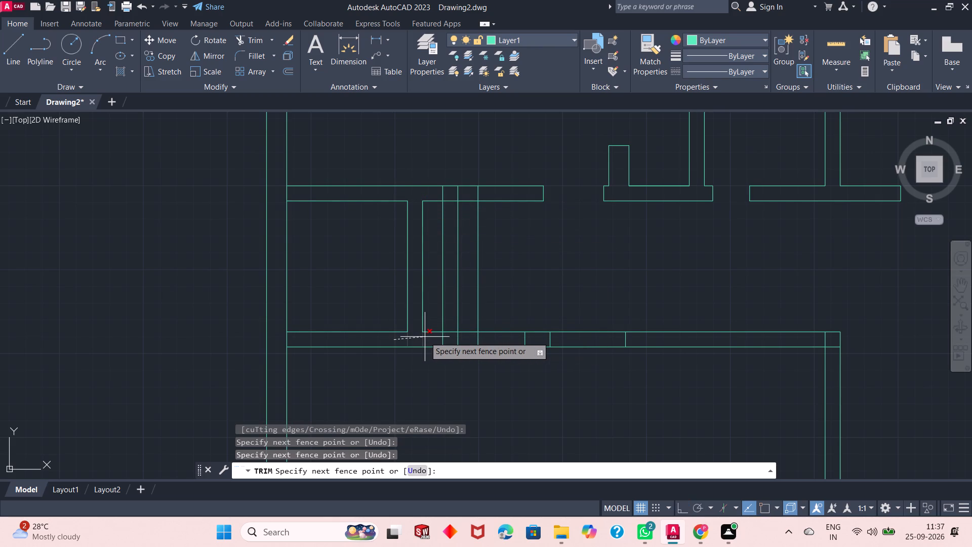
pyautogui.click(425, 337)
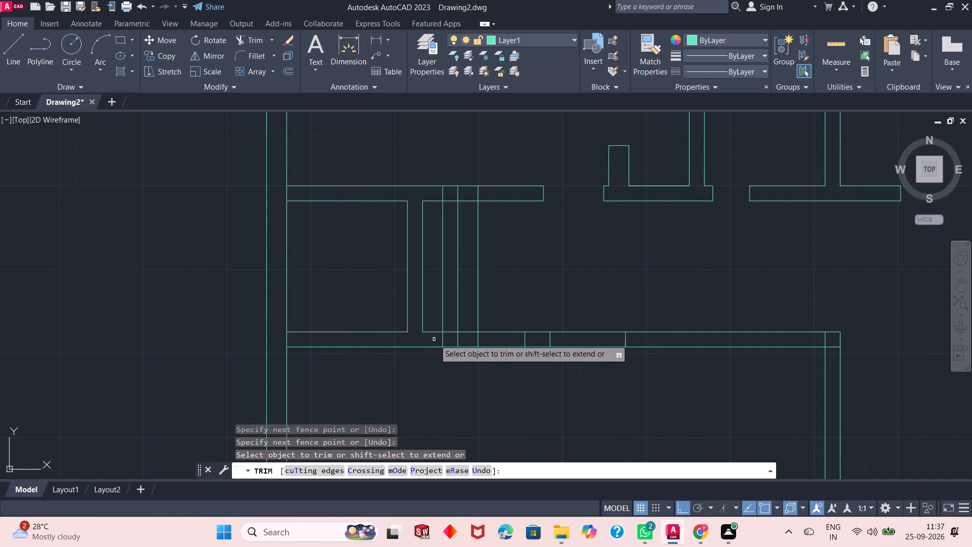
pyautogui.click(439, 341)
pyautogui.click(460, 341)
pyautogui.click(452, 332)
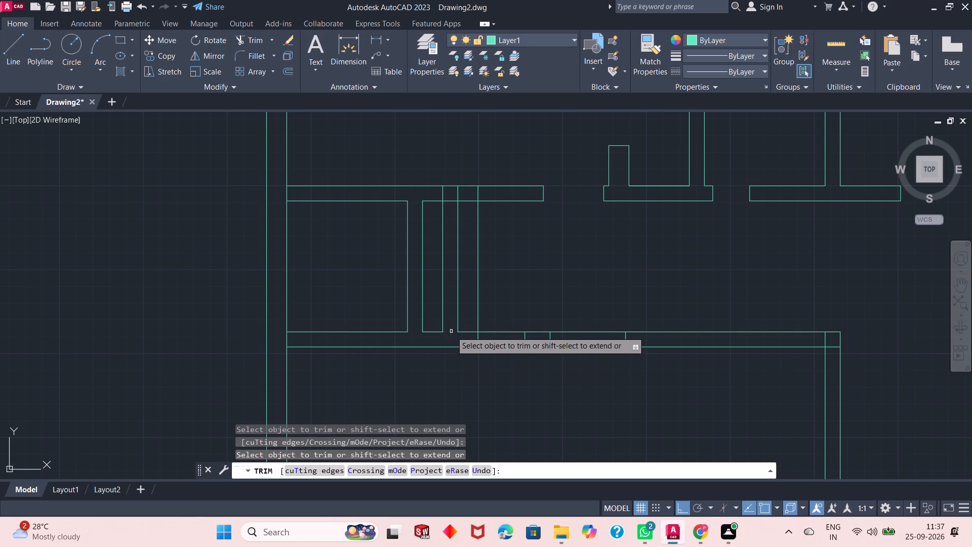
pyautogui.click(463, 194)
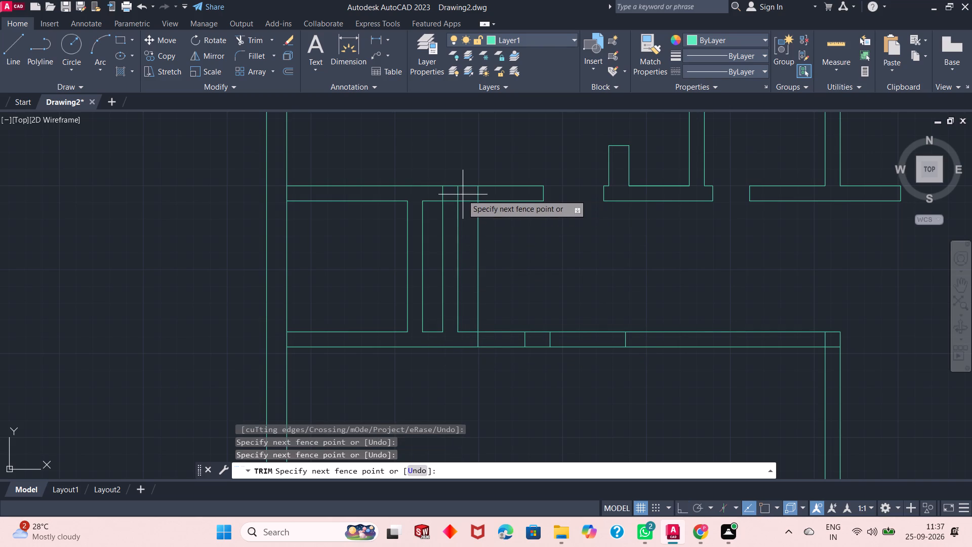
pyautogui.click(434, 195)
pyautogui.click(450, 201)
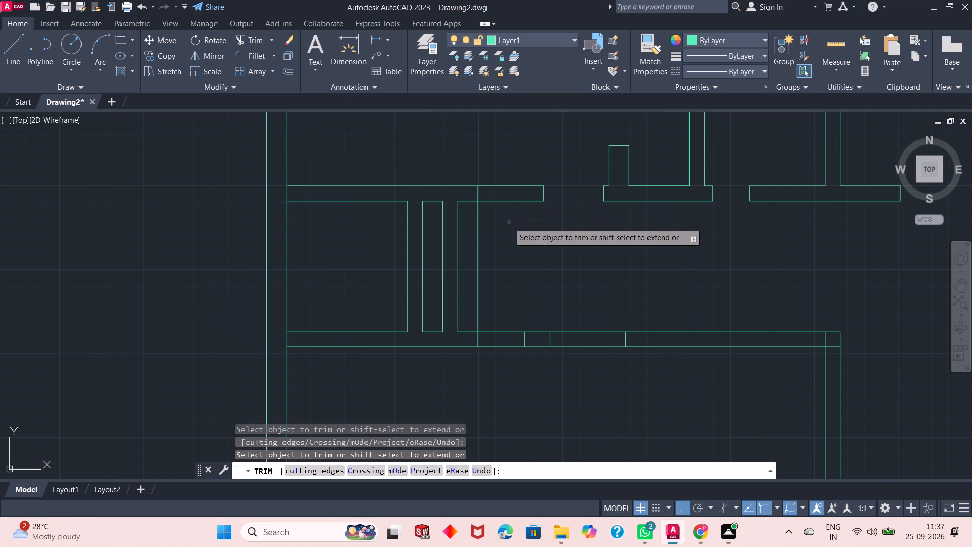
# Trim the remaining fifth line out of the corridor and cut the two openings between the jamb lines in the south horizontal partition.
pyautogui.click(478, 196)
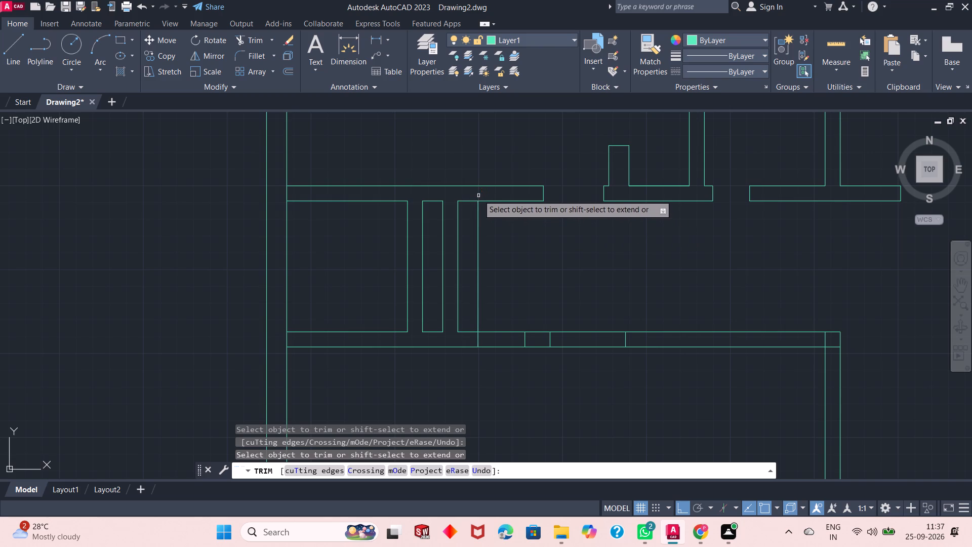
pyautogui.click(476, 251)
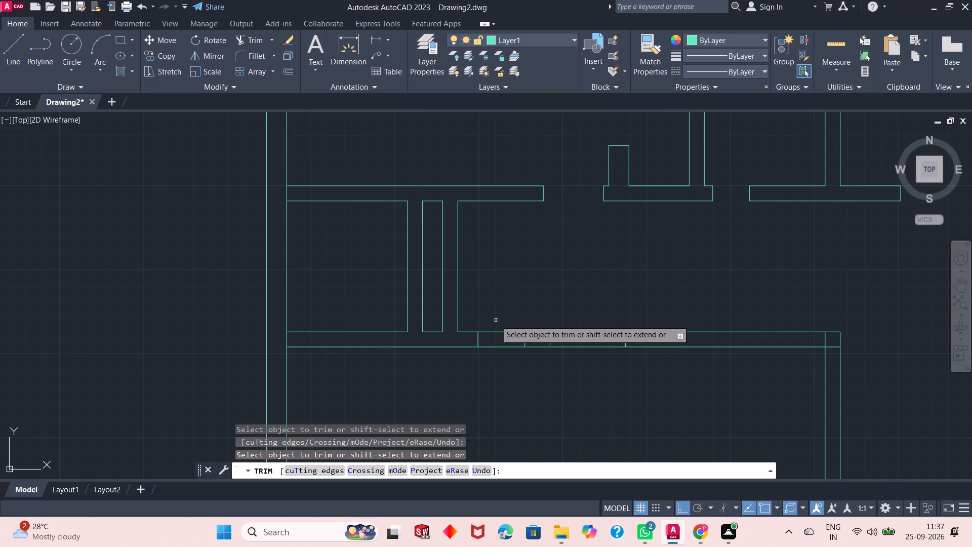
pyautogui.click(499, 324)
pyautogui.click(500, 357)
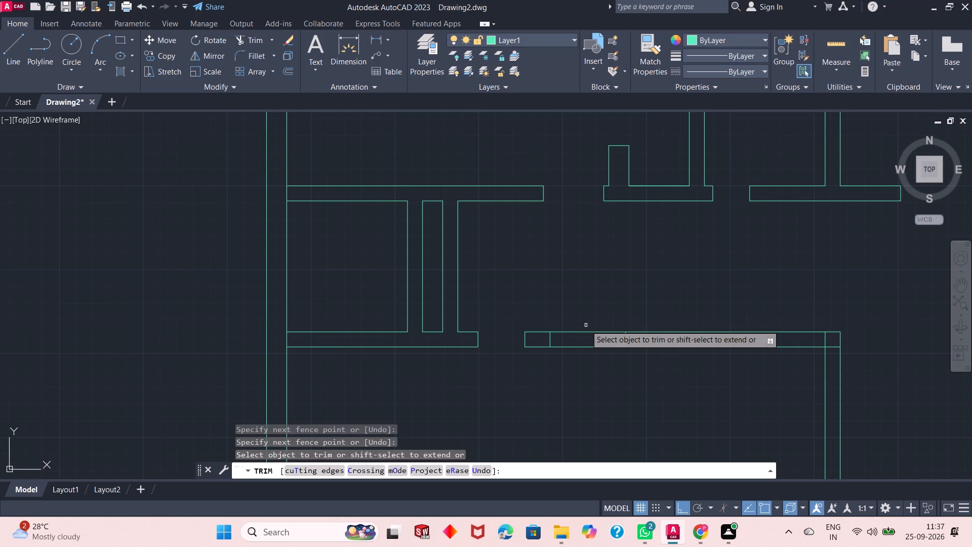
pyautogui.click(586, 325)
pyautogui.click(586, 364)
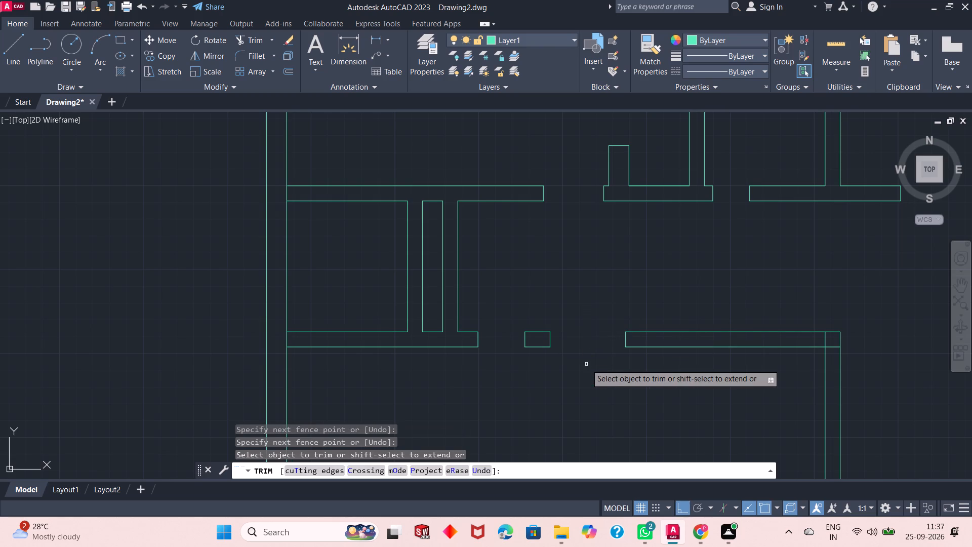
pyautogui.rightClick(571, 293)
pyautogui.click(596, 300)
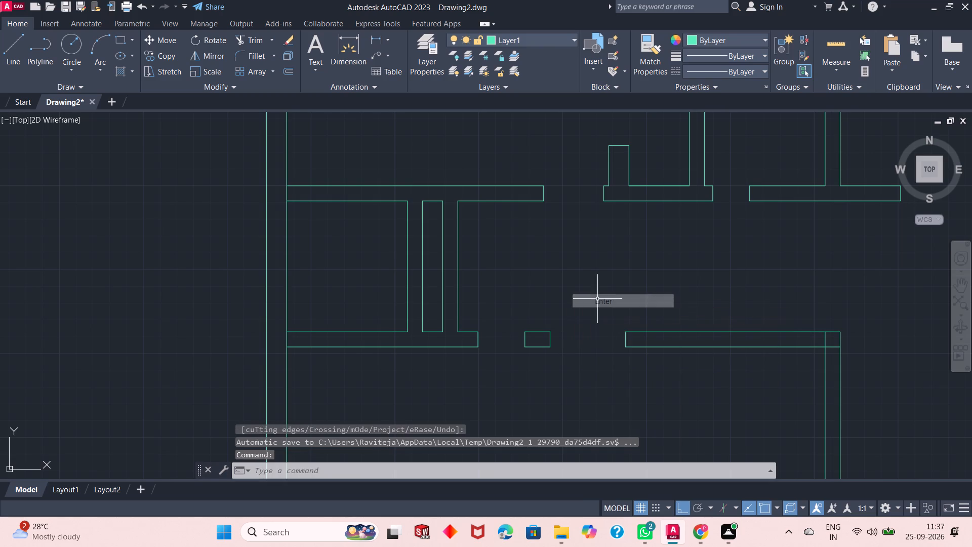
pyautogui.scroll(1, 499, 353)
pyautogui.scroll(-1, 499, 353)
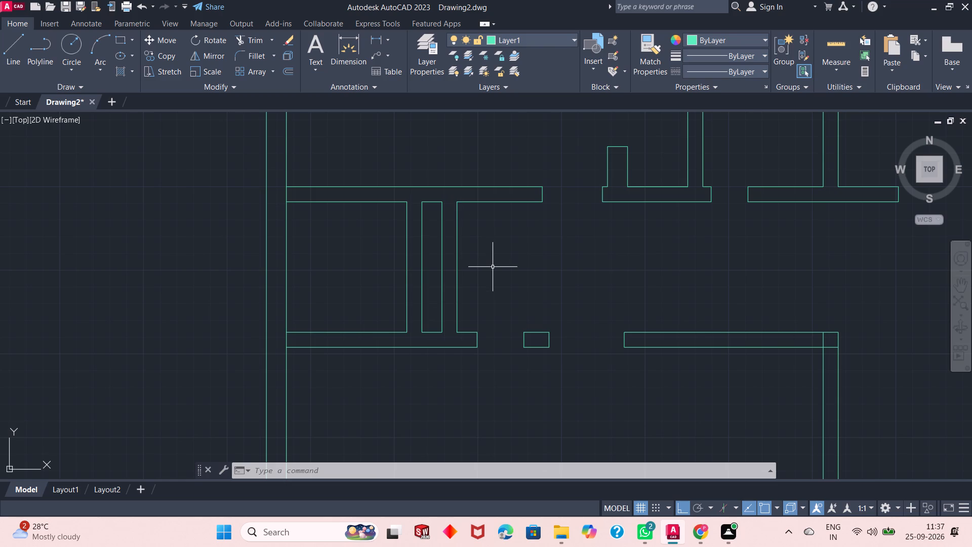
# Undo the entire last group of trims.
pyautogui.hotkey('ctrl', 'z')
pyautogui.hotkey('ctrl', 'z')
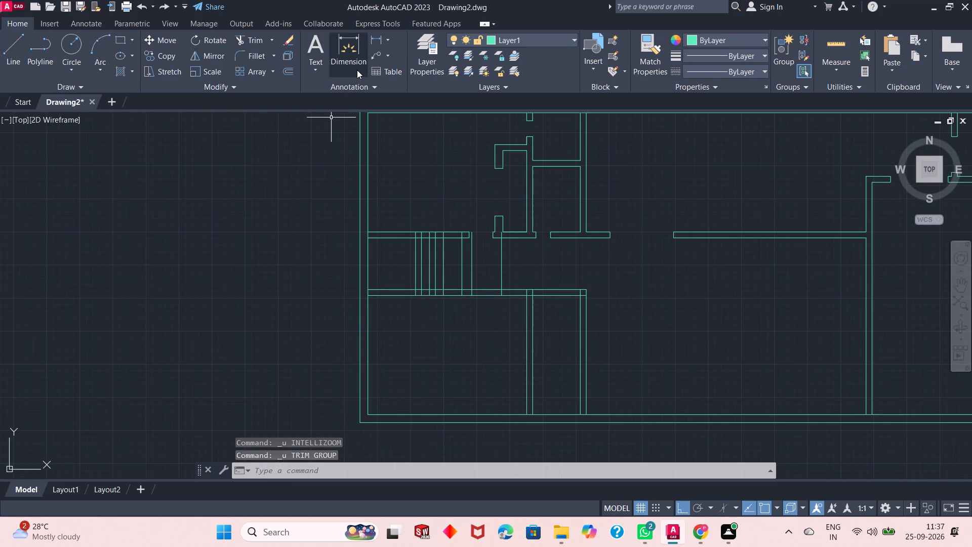
# Trim away both faces of the vertical partition dividing the southwest rooms, including its stubs inside the south horizontal partition.
pyautogui.click(247, 44)
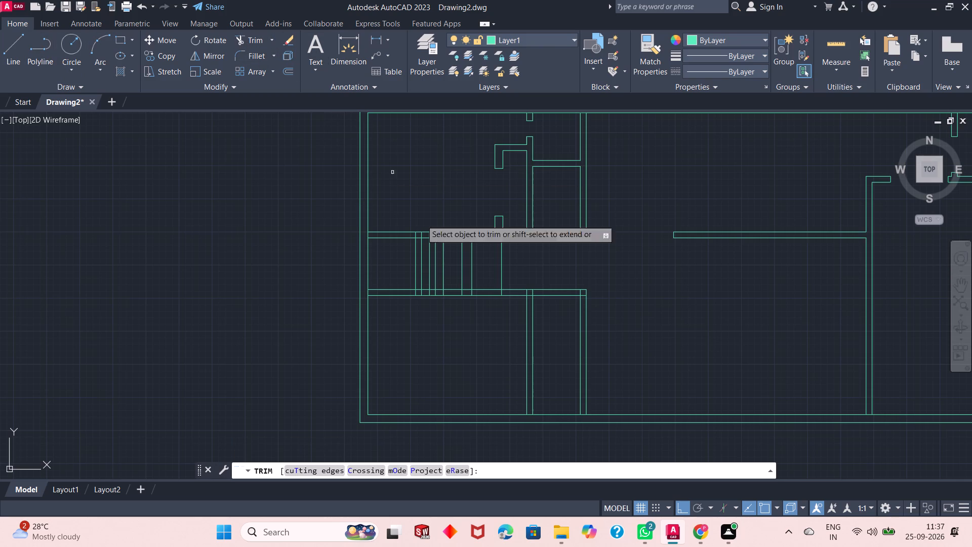
pyautogui.click(554, 350)
pyautogui.click(502, 358)
pyautogui.scroll(-4, 541, 285)
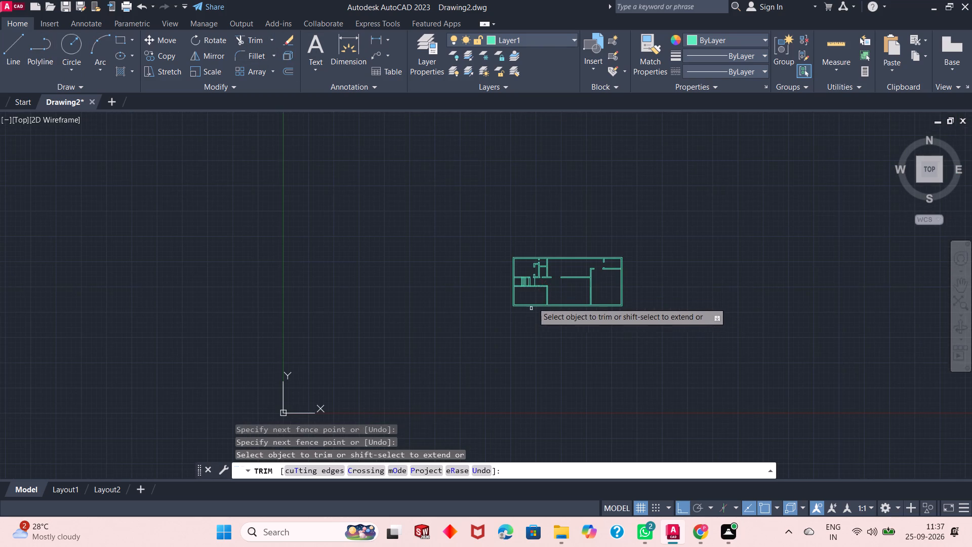
pyautogui.scroll(3, 540, 277)
pyautogui.scroll(4, 537, 326)
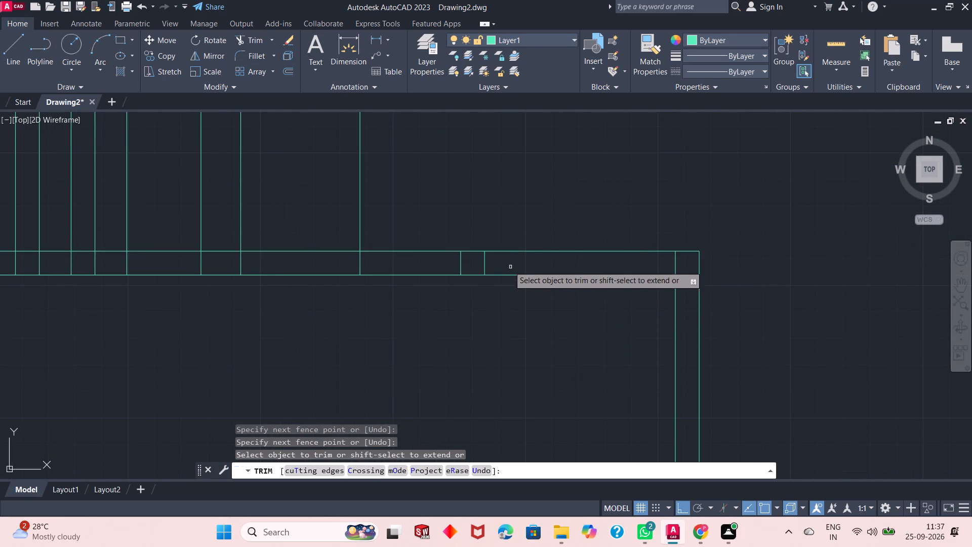
pyautogui.click(506, 267)
pyautogui.click(434, 263)
pyautogui.scroll(2, 430, 245)
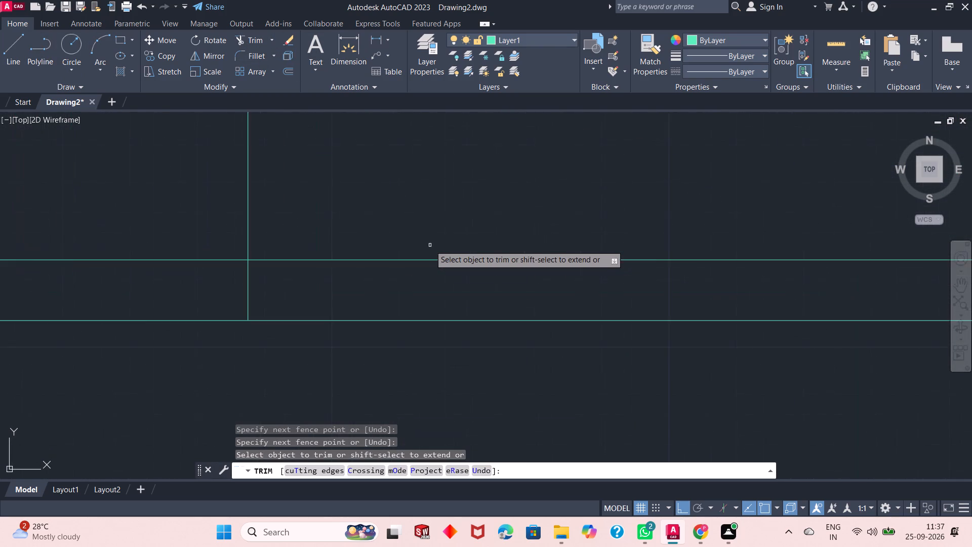
# Trim the three easternmost corridor lines down to the south horizontal partition, keeping only their short segments between its faces.
pyautogui.scroll(-4, 430, 245)
pyautogui.scroll(1, 412, 166)
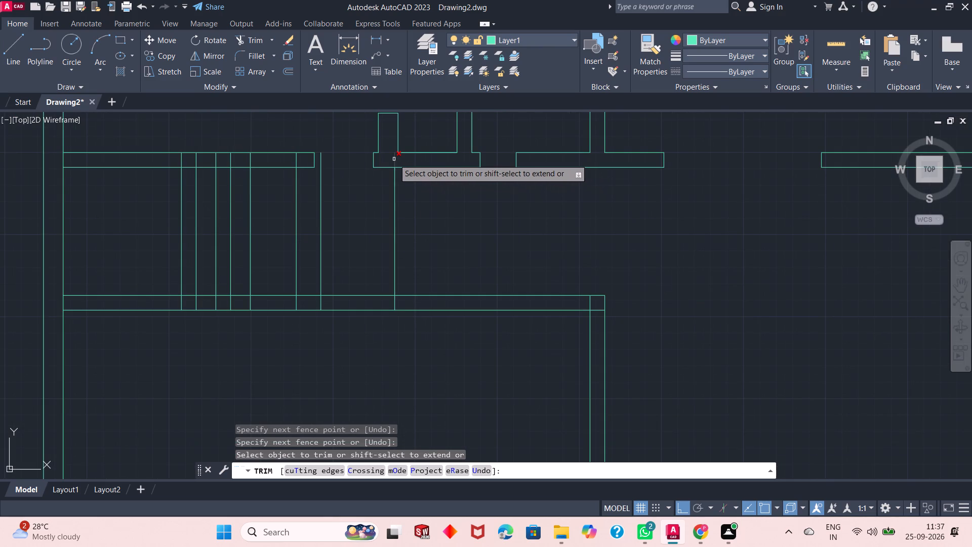
pyautogui.click(393, 159)
pyautogui.click(394, 218)
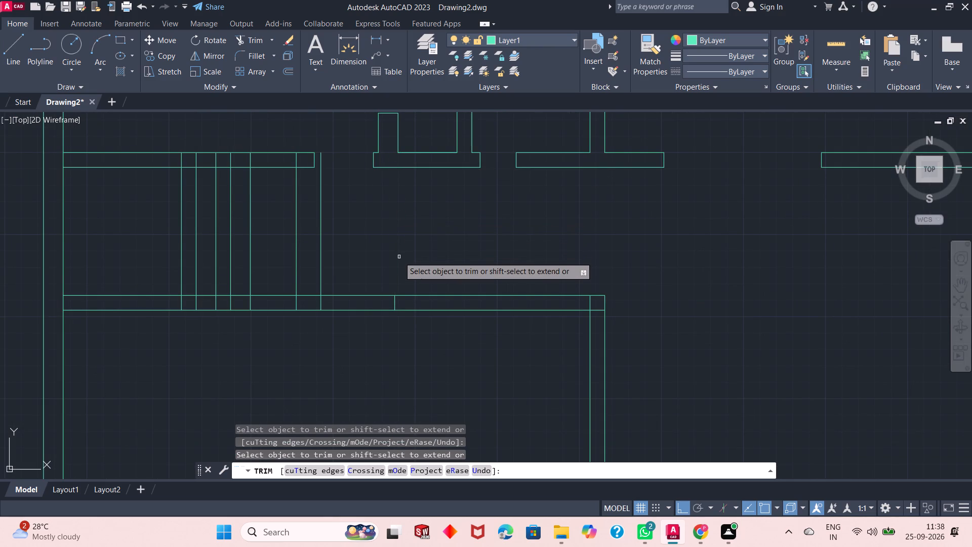
pyautogui.scroll(1, 265, 247)
pyautogui.scroll(-2, 267, 247)
pyautogui.scroll(-1, 403, 264)
pyautogui.scroll(1, 287, 239)
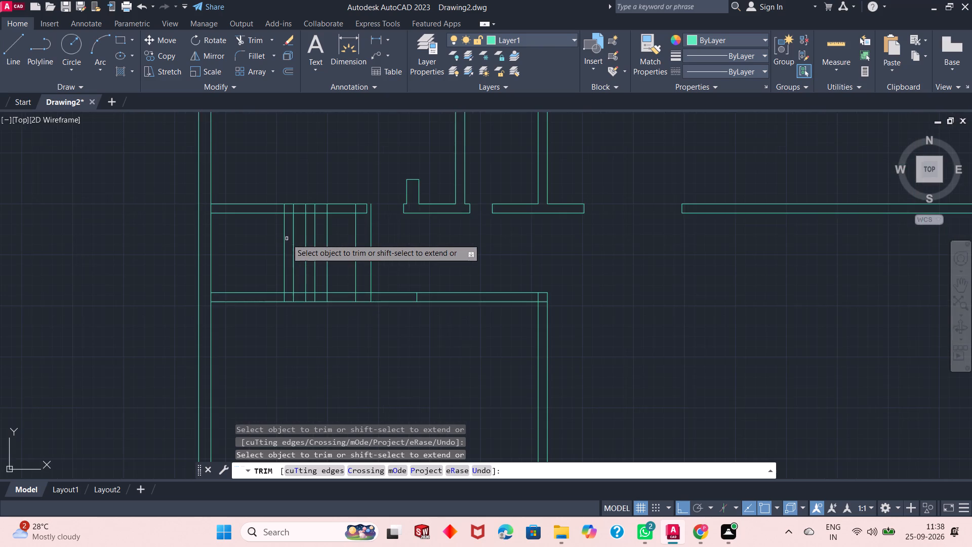
pyautogui.scroll(2, 276, 249)
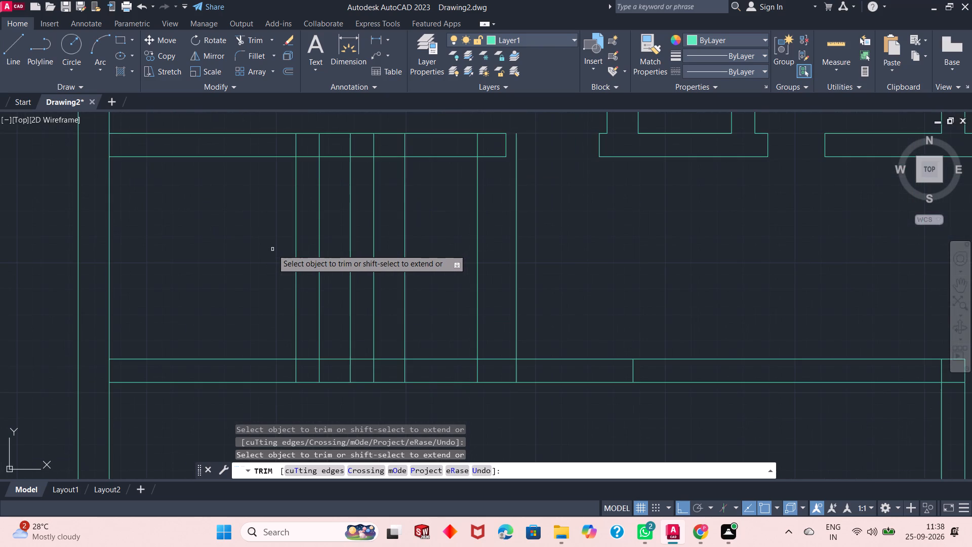
pyautogui.scroll(-1, 272, 250)
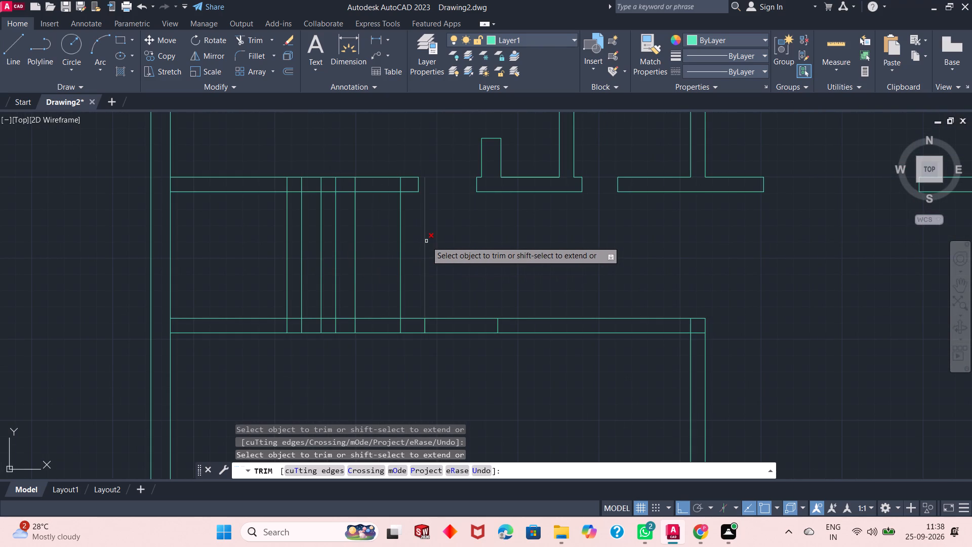
pyautogui.click(426, 241)
pyautogui.click(401, 186)
pyautogui.click(401, 209)
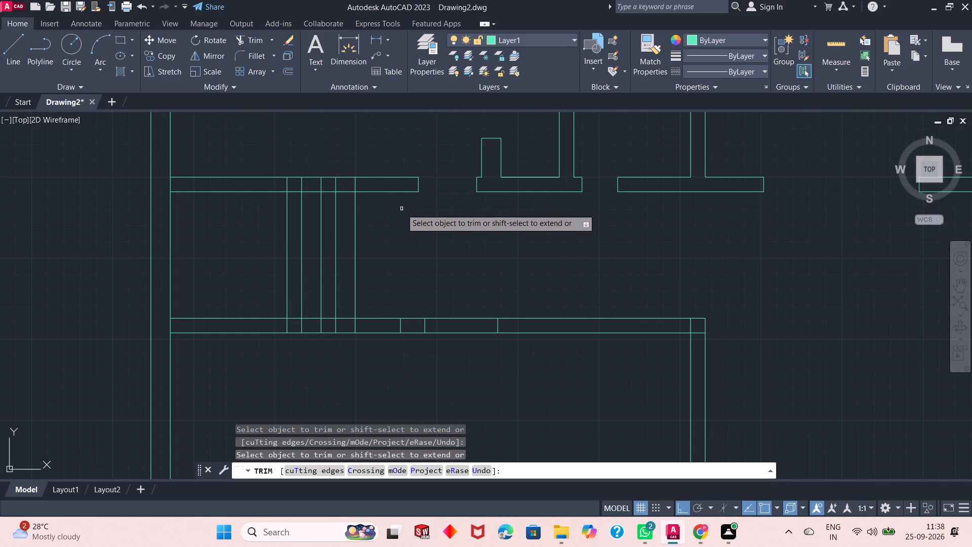
# Cut two openings in the south horizontal partition, between the two eastern jamb lines and between the two western ones.
pyautogui.click(470, 314)
pyautogui.click(466, 341)
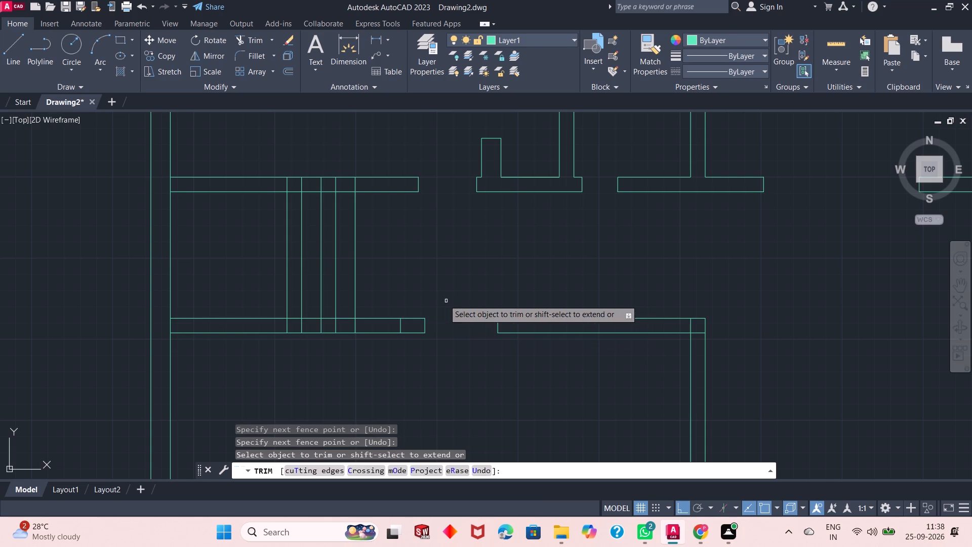
pyautogui.click(397, 306)
pyautogui.click(376, 339)
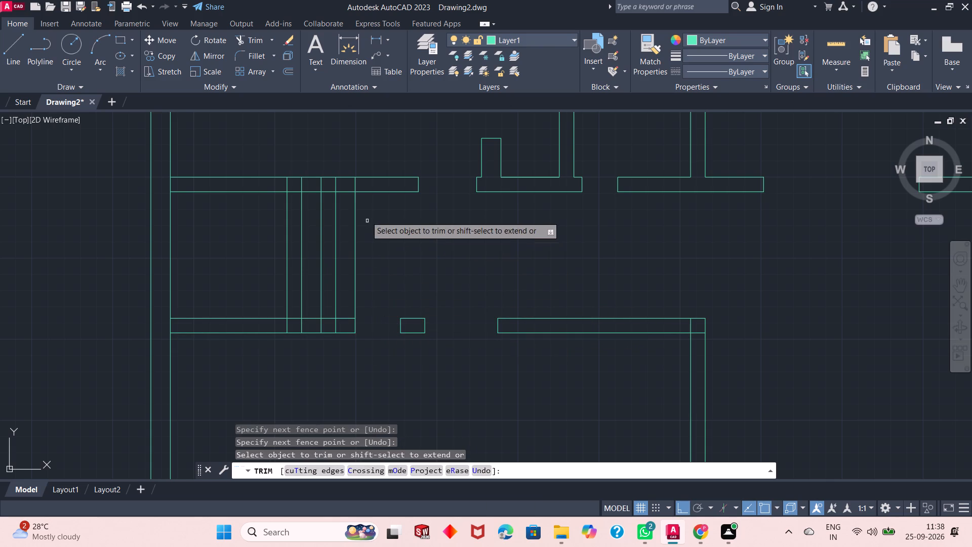
# Trim the fifth corridor line from the west out of the middle partition and corridor, keeping its end cap on the south partition.
pyautogui.click(357, 188)
pyautogui.click(352, 222)
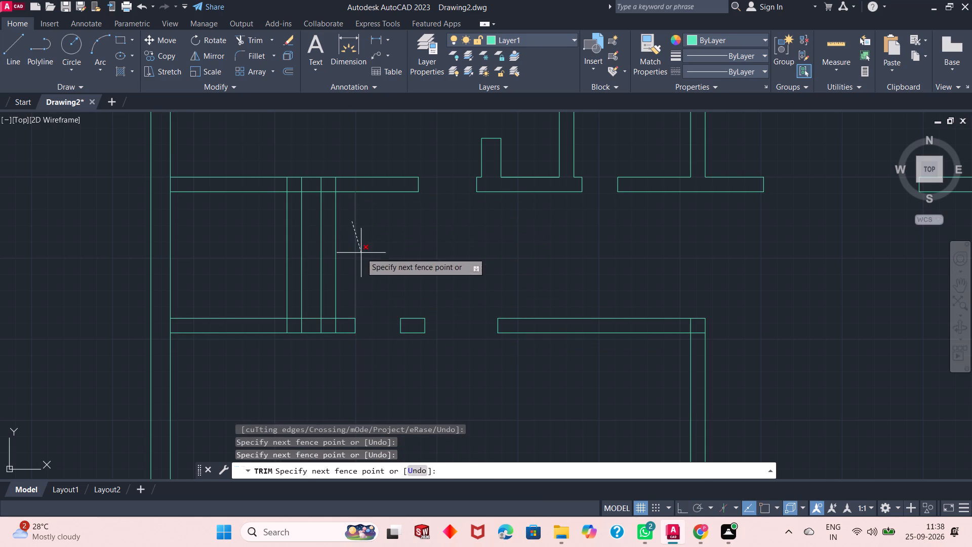
pyautogui.click(361, 253)
pyautogui.scroll(-2, 583, 366)
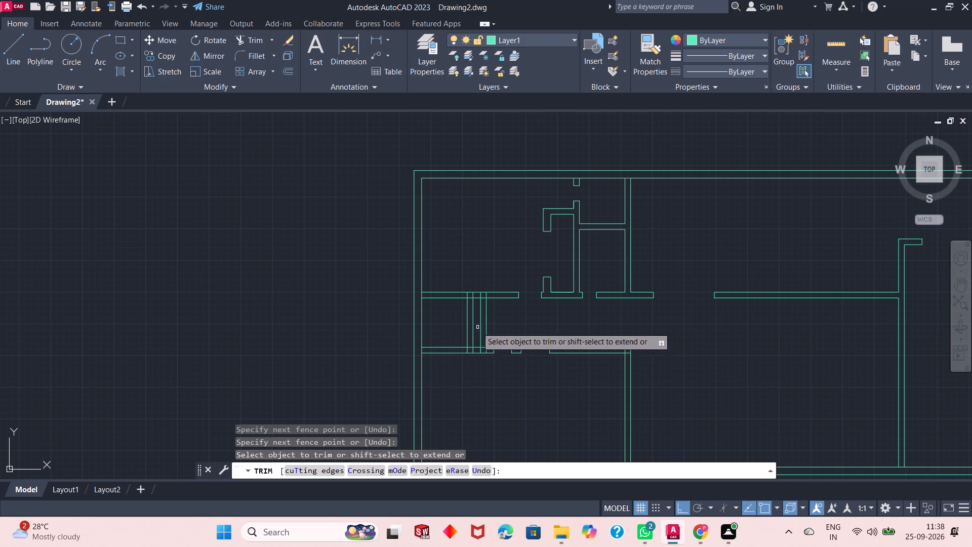
pyautogui.scroll(2, 476, 327)
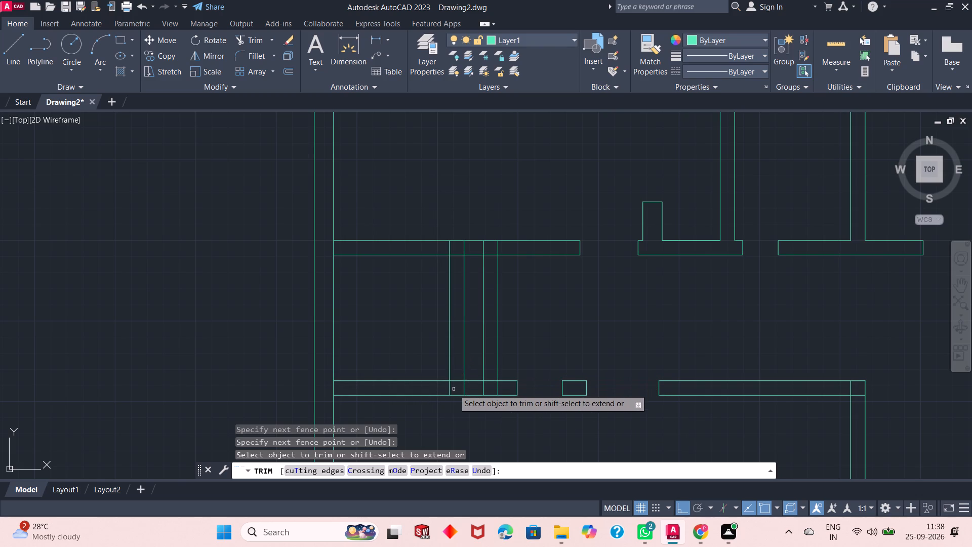
# Offset the westernmost vertical corridor line 1' west, and offset that copy another 4' west to mark an opening.
pyautogui.press('Escape')
pyautogui.press('Escape')
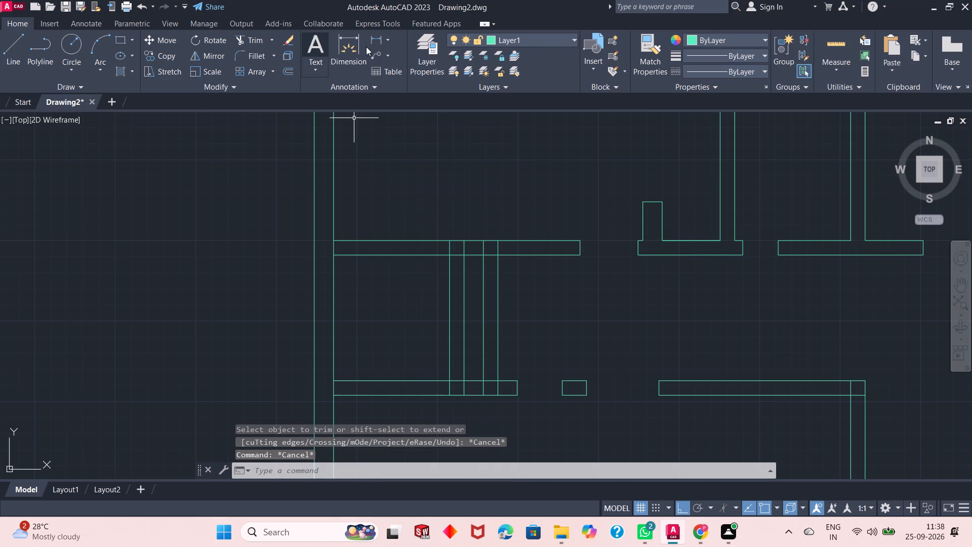
pyautogui.click(286, 72)
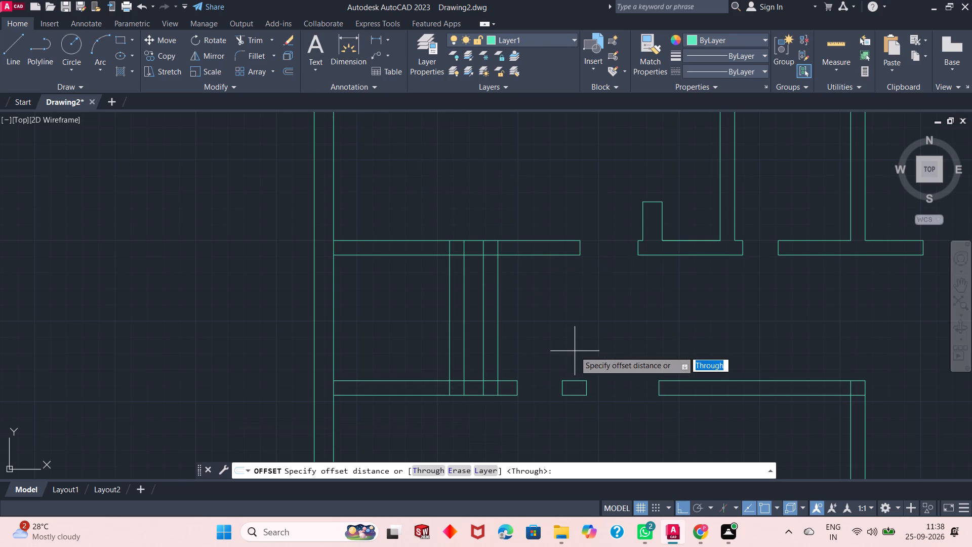
pyautogui.click(430, 469)
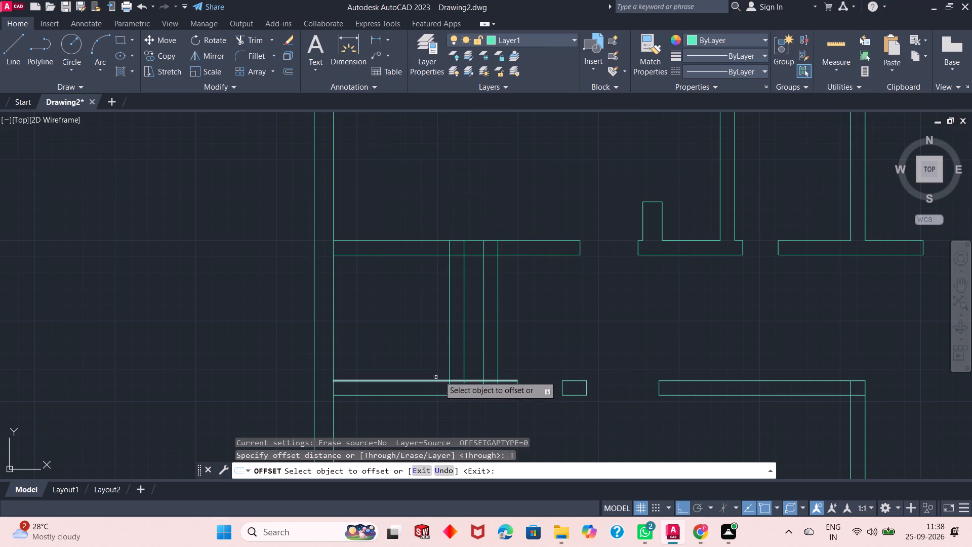
pyautogui.click(449, 365)
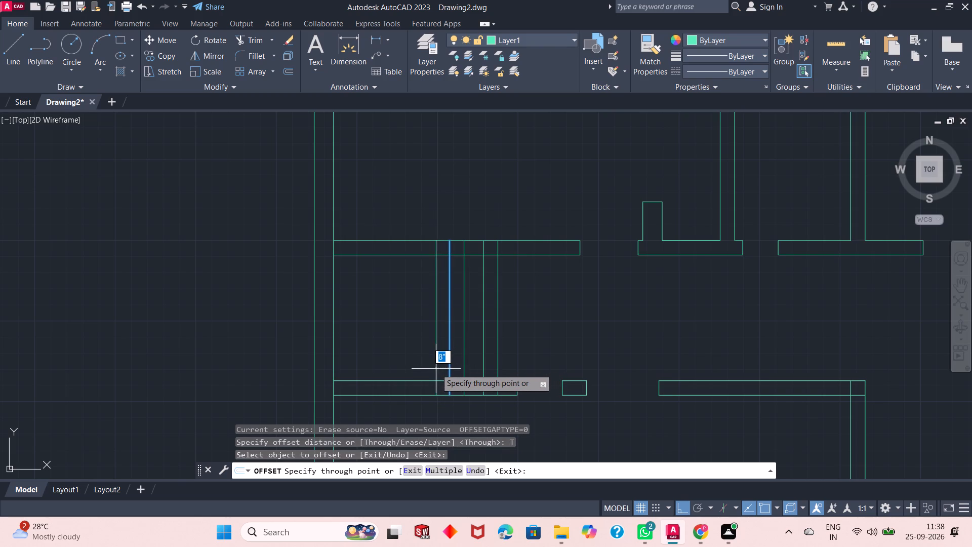
pyautogui.write("1'")
pyautogui.press('Return')
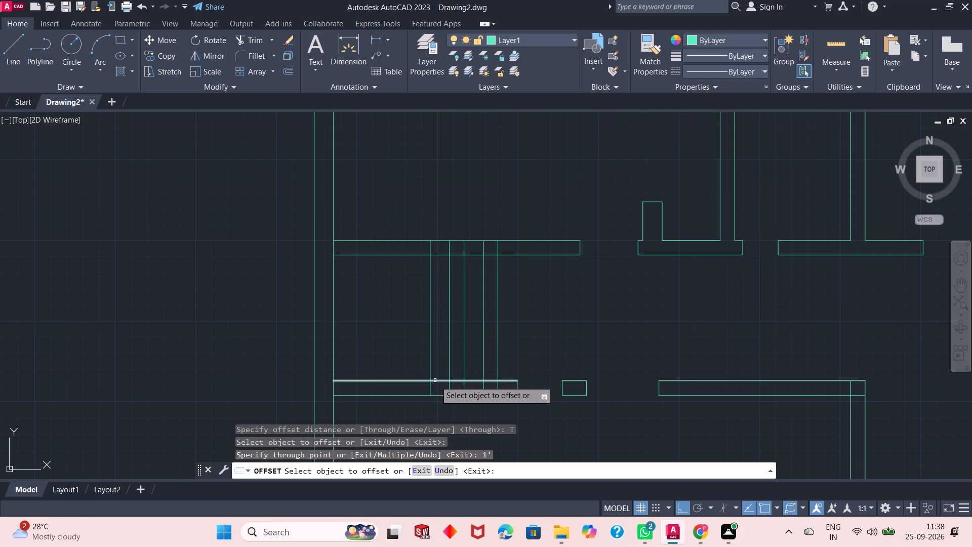
pyautogui.click(430, 351)
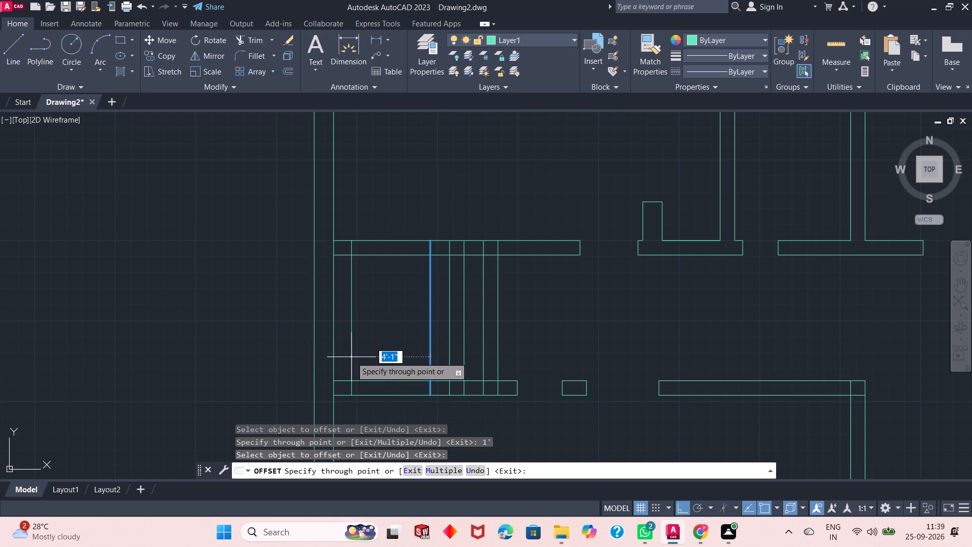
pyautogui.write("4'")
pyautogui.press('Return')
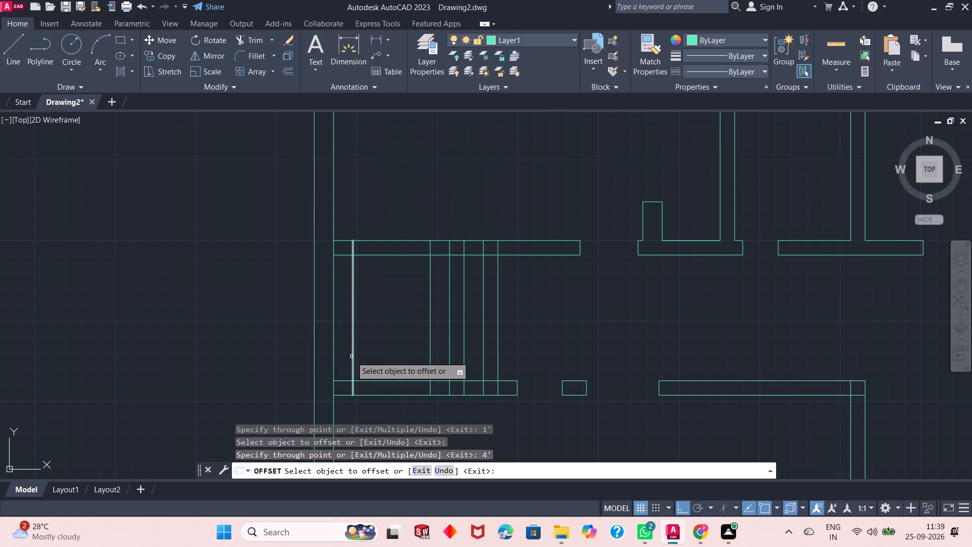
pyautogui.rightClick(256, 334)
pyautogui.click(278, 345)
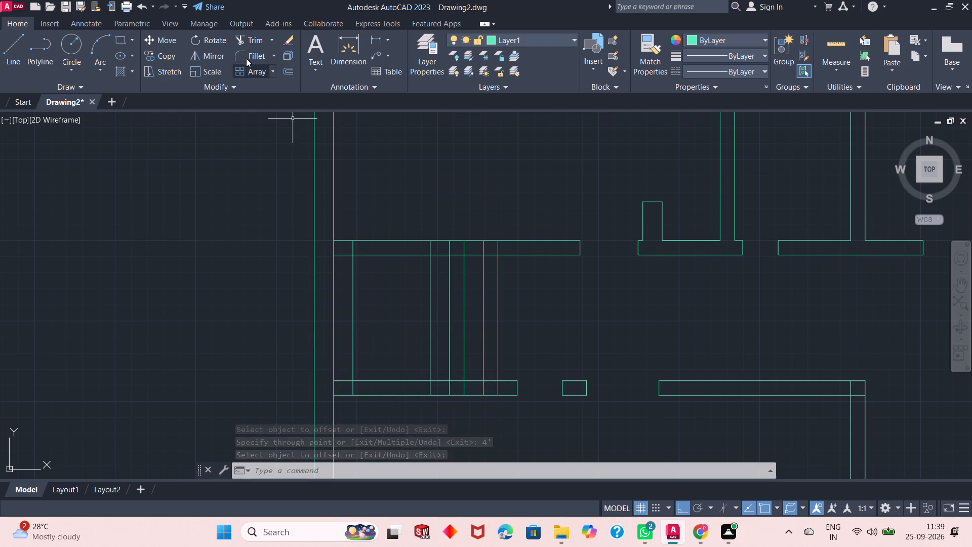
# Cut the 4' opening in the south horizontal partition between the two new jamb lines, trimming them back to end caps.
pyautogui.click(242, 42)
pyautogui.click(351, 245)
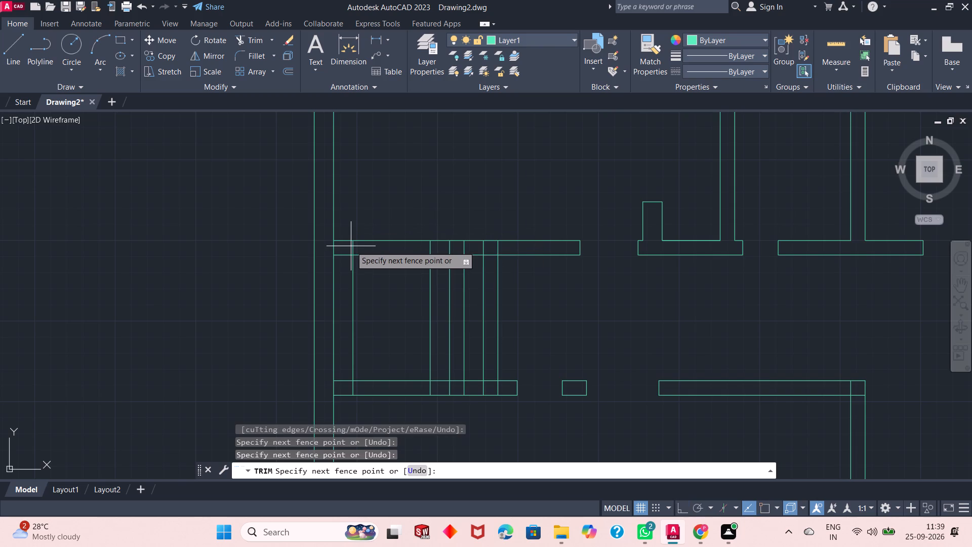
pyautogui.click(353, 247)
pyautogui.click(355, 287)
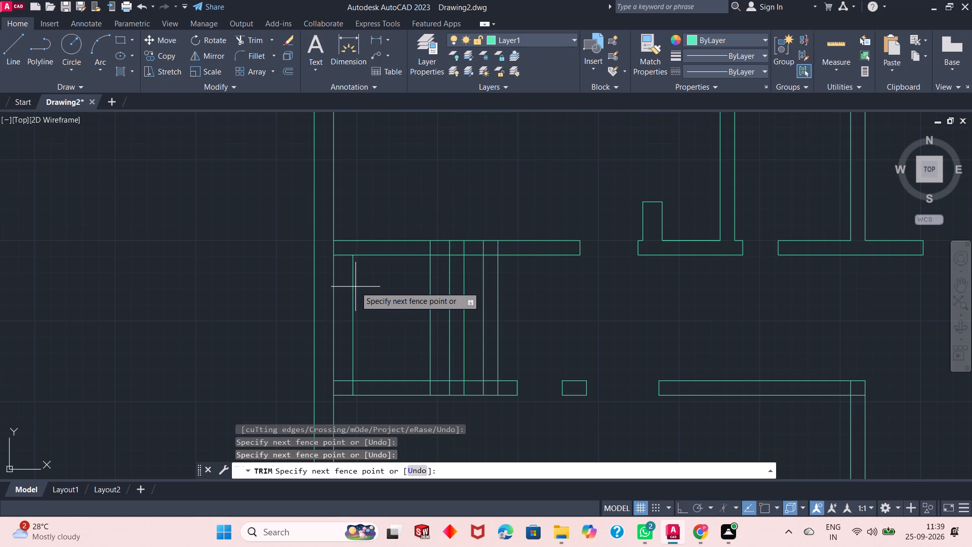
pyautogui.click(349, 292)
pyautogui.click(401, 366)
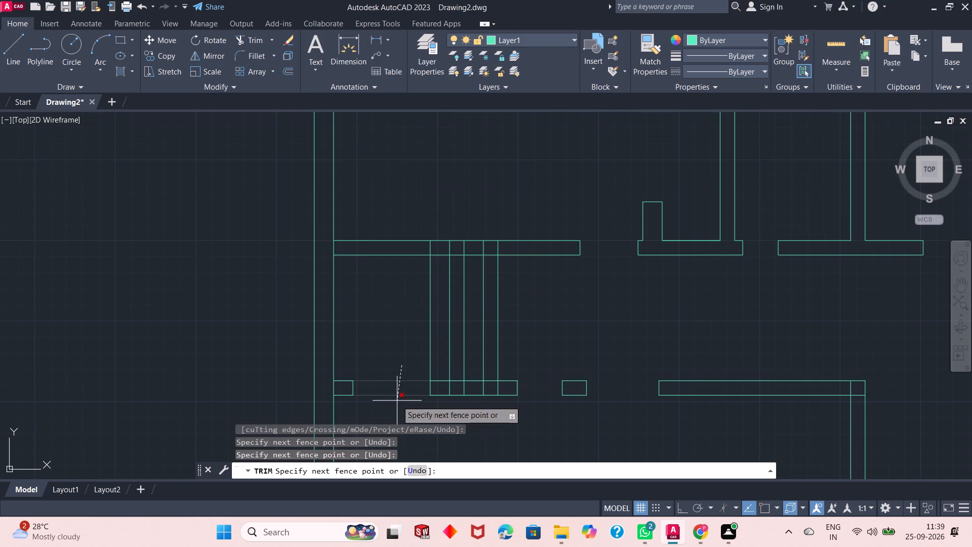
pyautogui.click(397, 401)
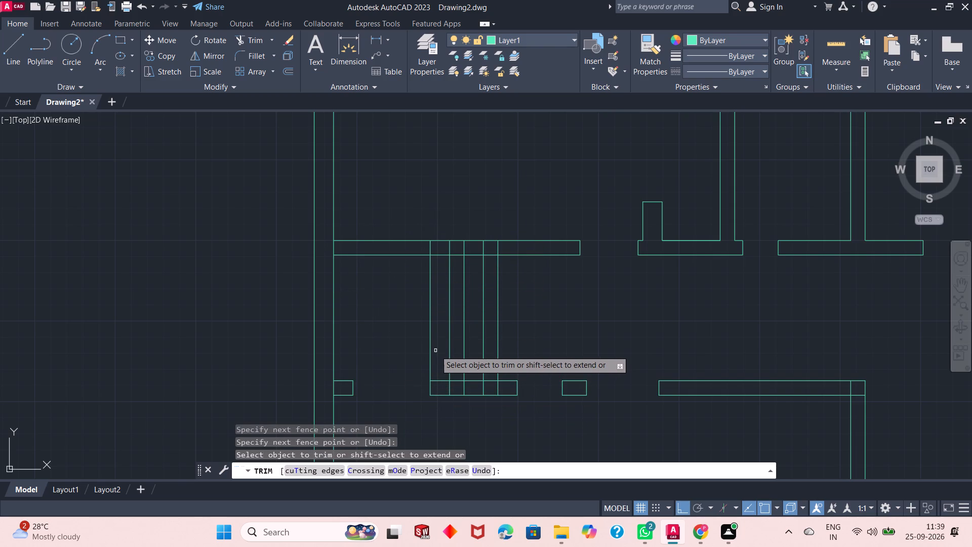
pyautogui.click(432, 333)
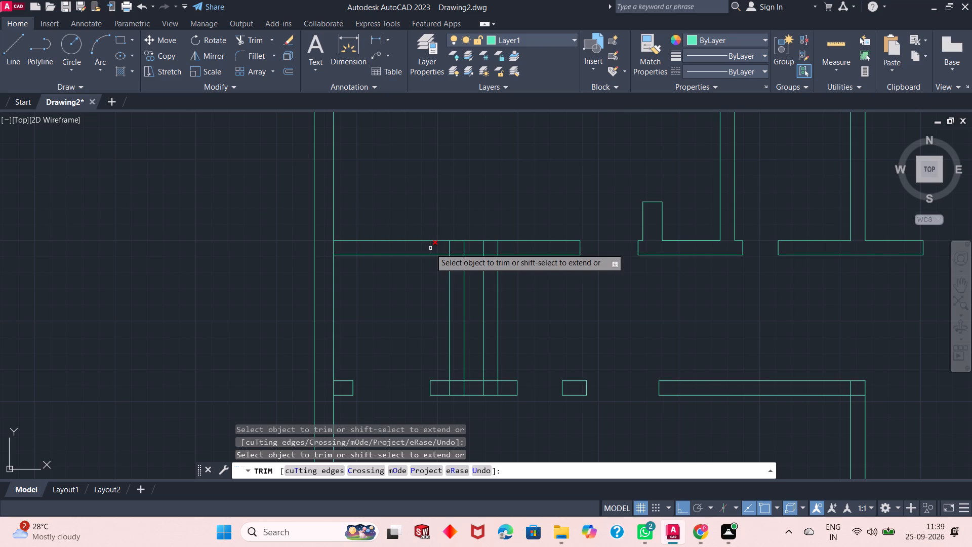
pyautogui.click(430, 248)
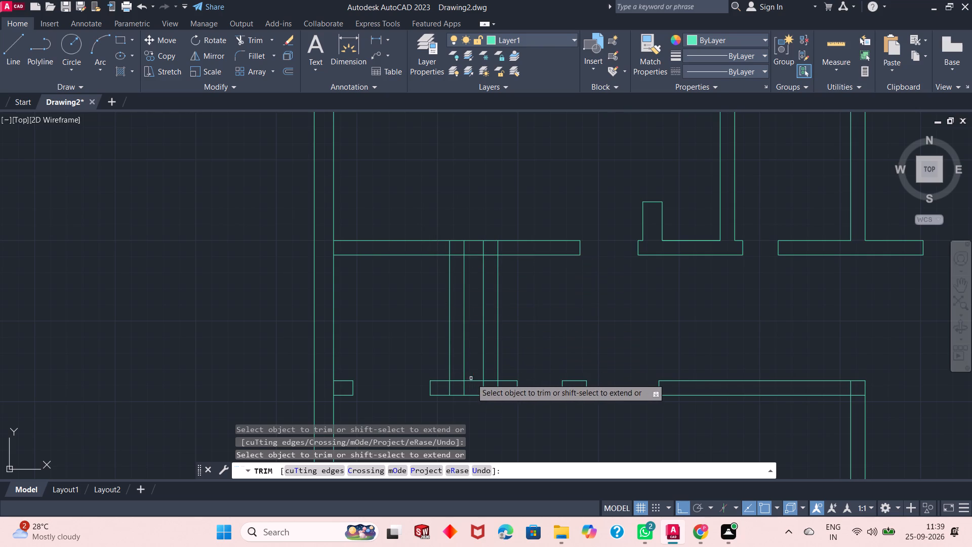
# Clean up both junctions of the western corridor partition with the middle and south partitions, trimming the line stubs and crossing face segments.
pyautogui.scroll(-2, 471, 389)
pyautogui.scroll(2, 473, 391)
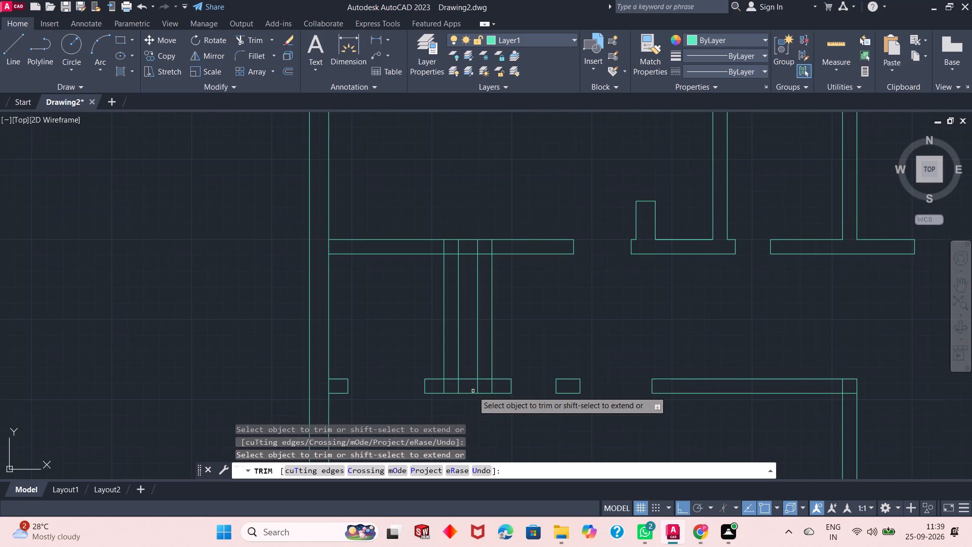
pyautogui.scroll(1, 473, 391)
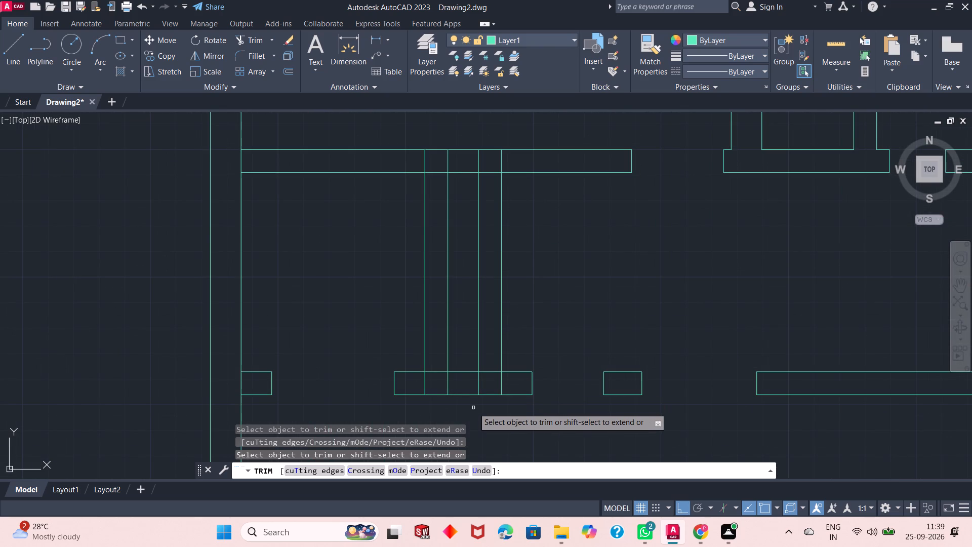
pyautogui.click(426, 385)
pyautogui.click(436, 372)
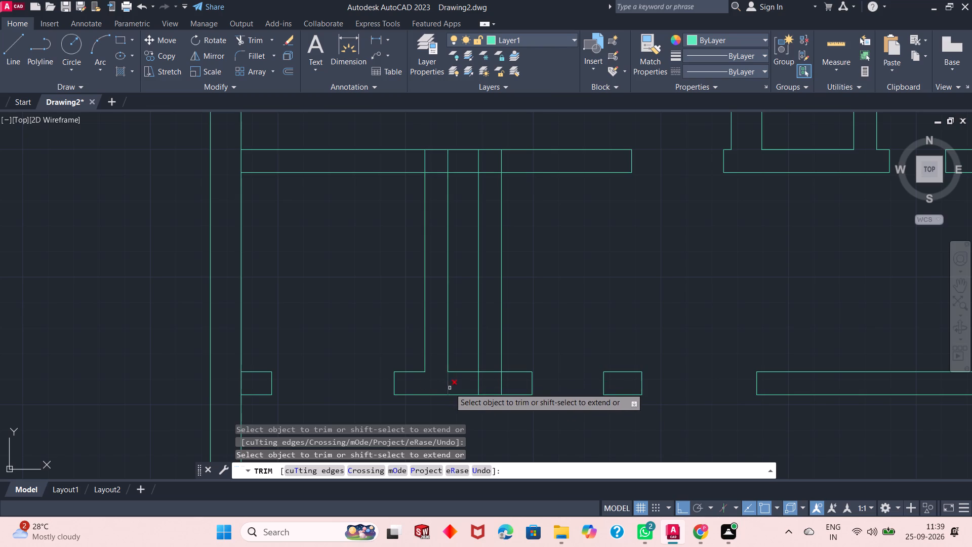
pyautogui.click(450, 388)
pyautogui.click(424, 163)
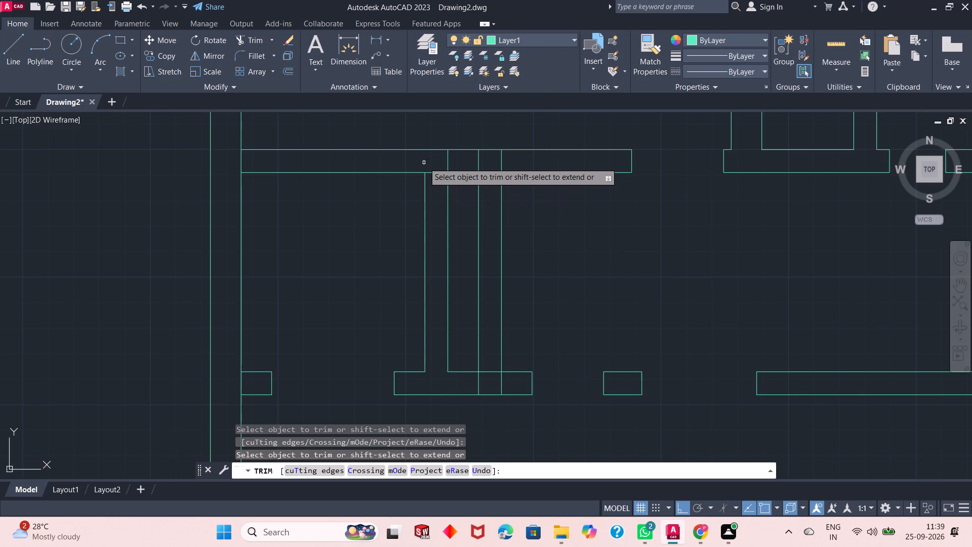
pyautogui.click(436, 174)
pyautogui.click(450, 162)
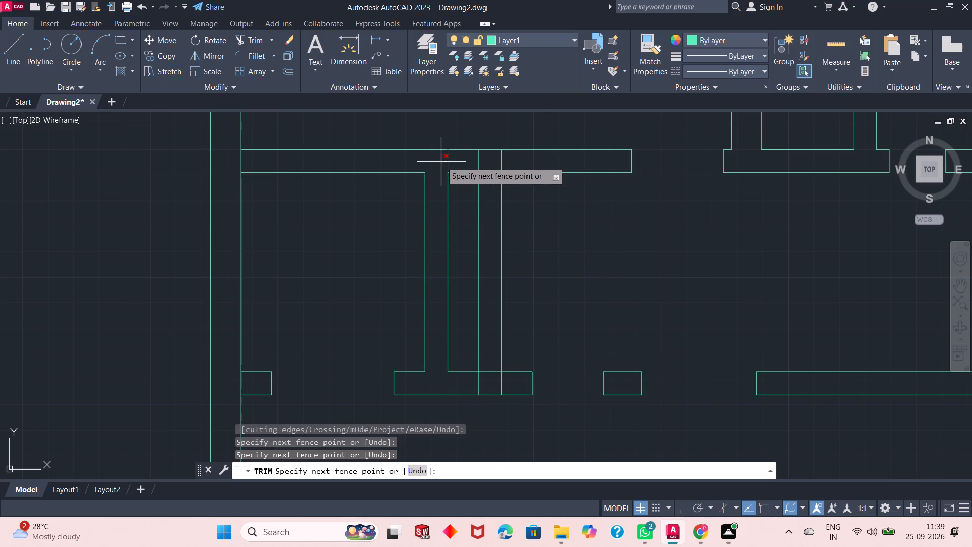
pyautogui.click(441, 162)
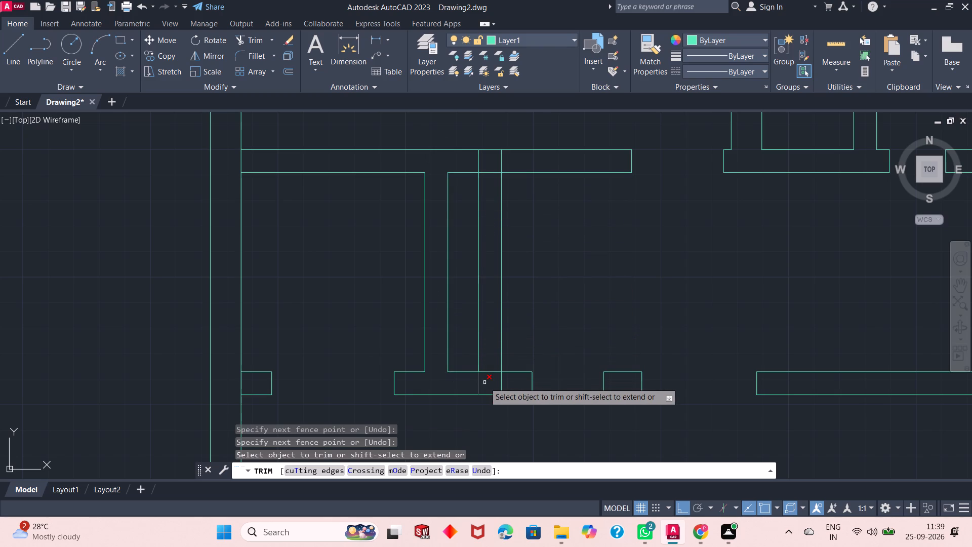
# Trim the two eastern corridor lines out of the middle and south horizontal partitions, leaving them only between the partitions.
pyautogui.click(480, 386)
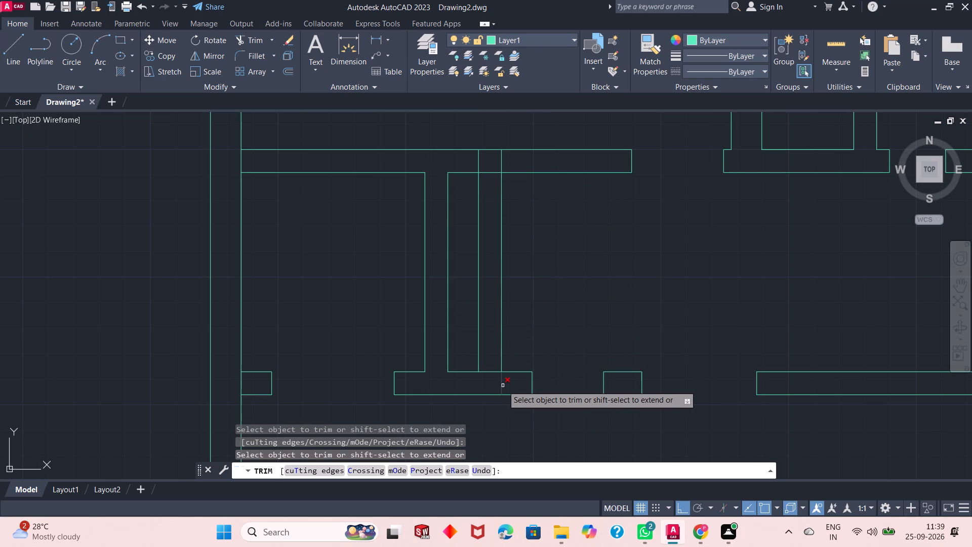
pyautogui.click(503, 385)
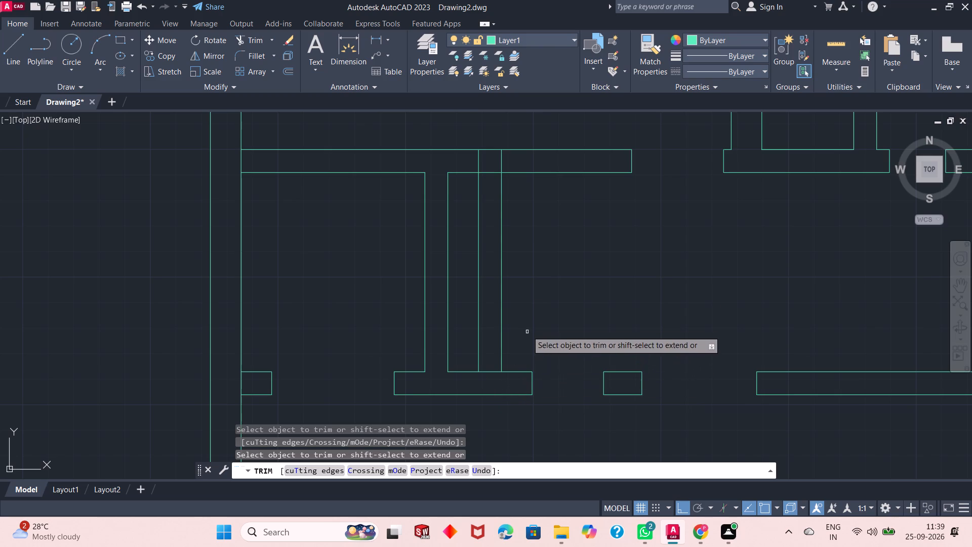
pyautogui.click(514, 159)
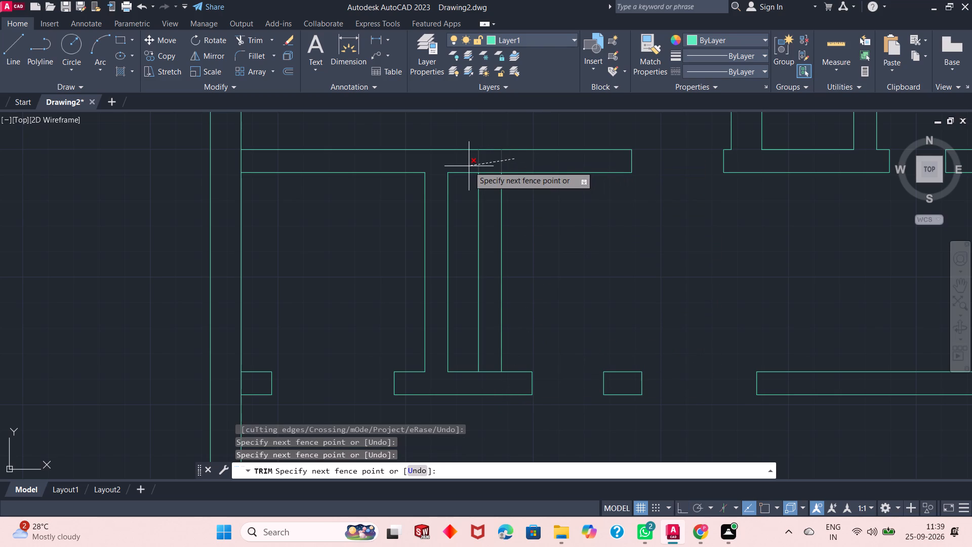
pyautogui.click(469, 166)
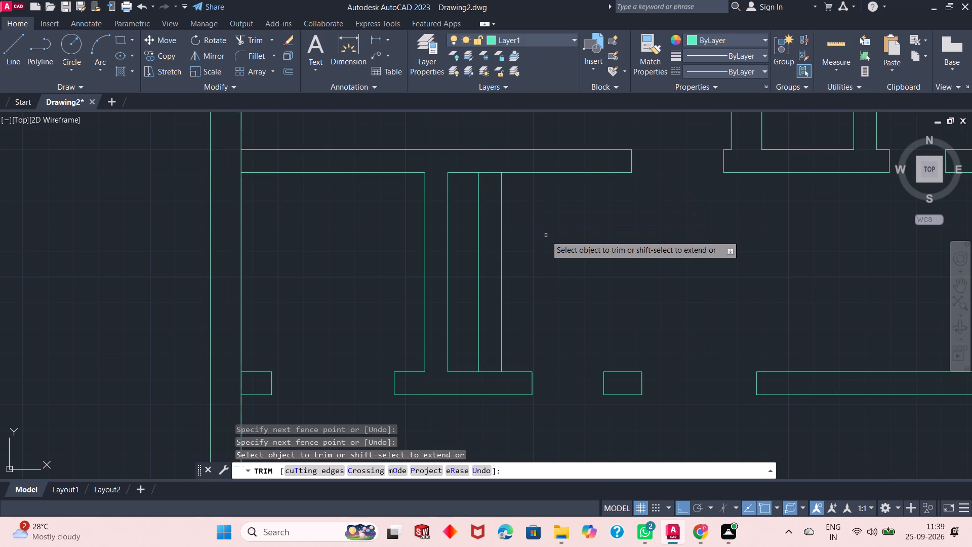
pyautogui.press('Escape')
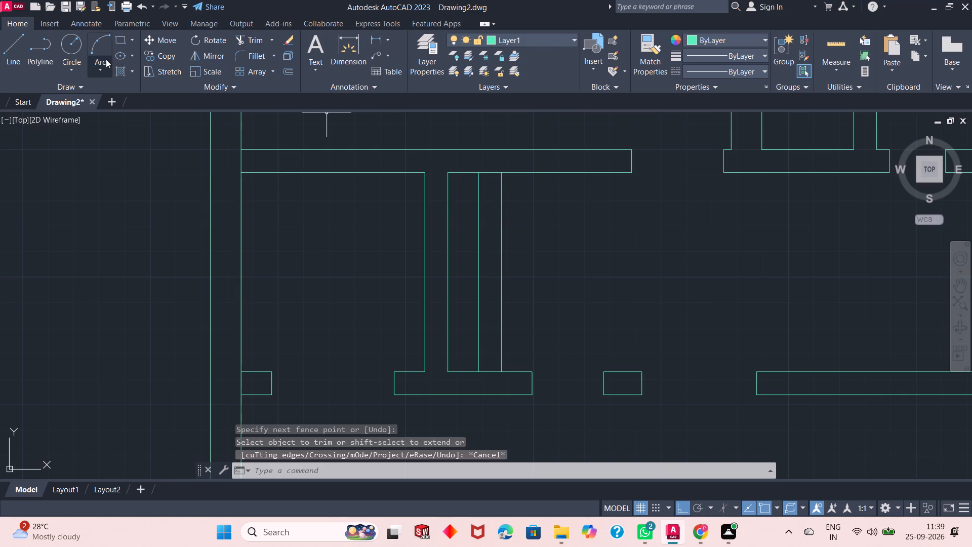
# Offset the south partition's corridor face 1' north and the middle partition's corridor face 1' south.
pyautogui.click(288, 73)
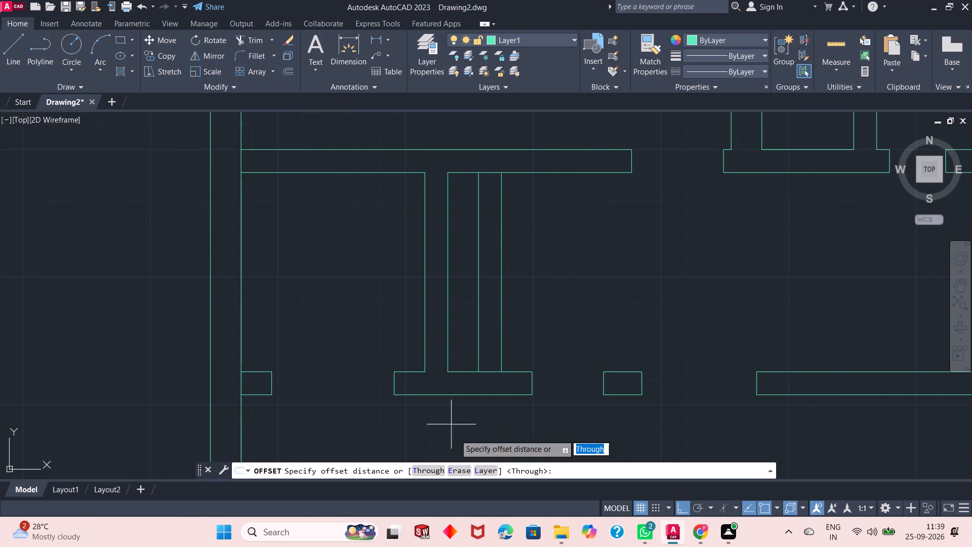
pyautogui.click(428, 465)
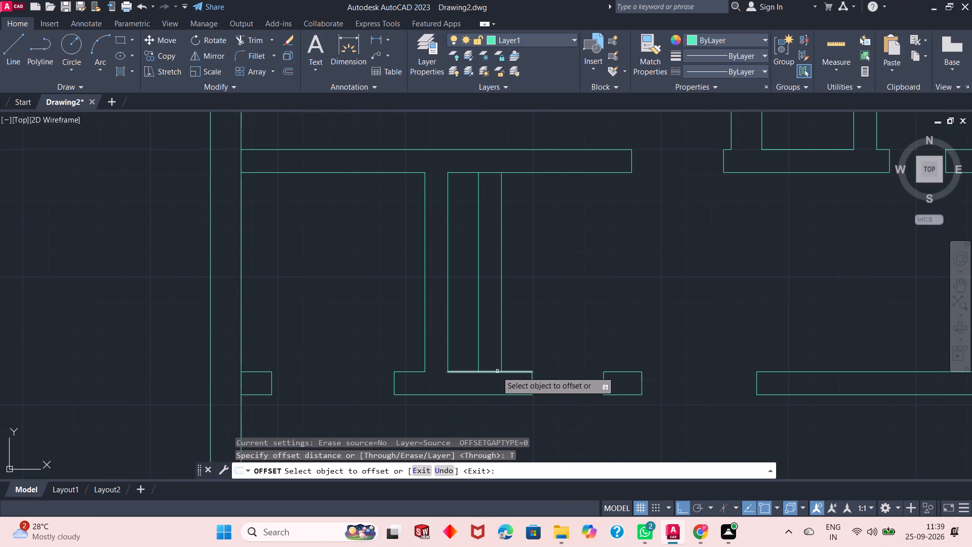
pyautogui.click(495, 371)
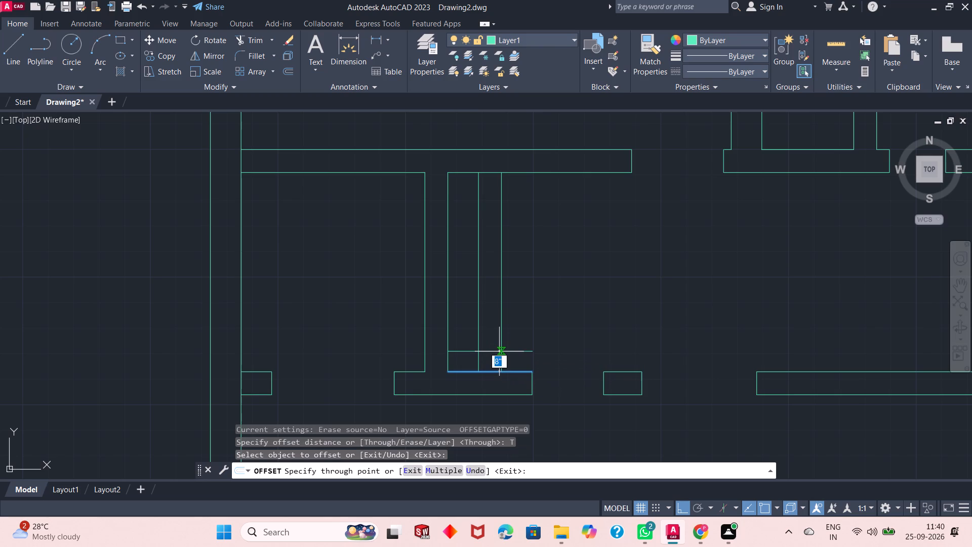
pyautogui.write("1'")
pyautogui.press('Return')
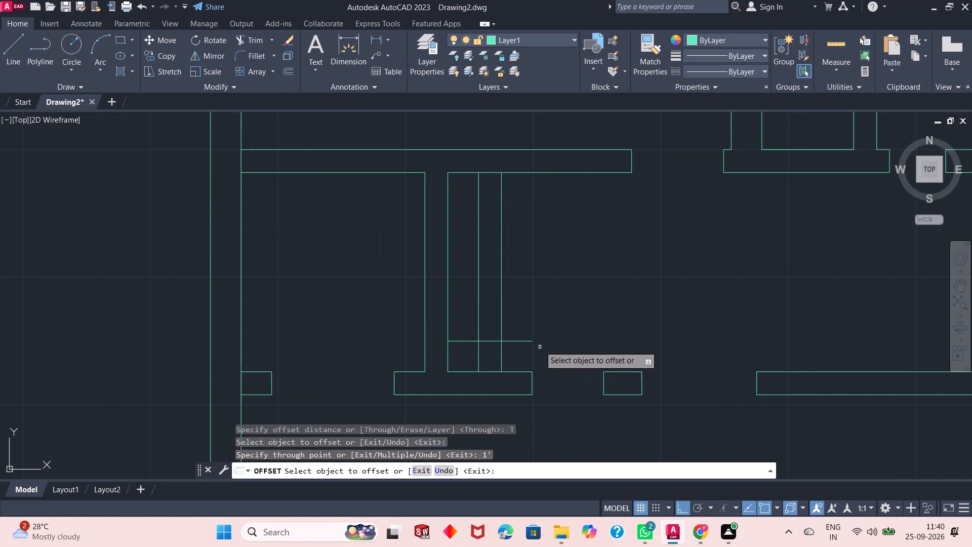
pyautogui.click(529, 171)
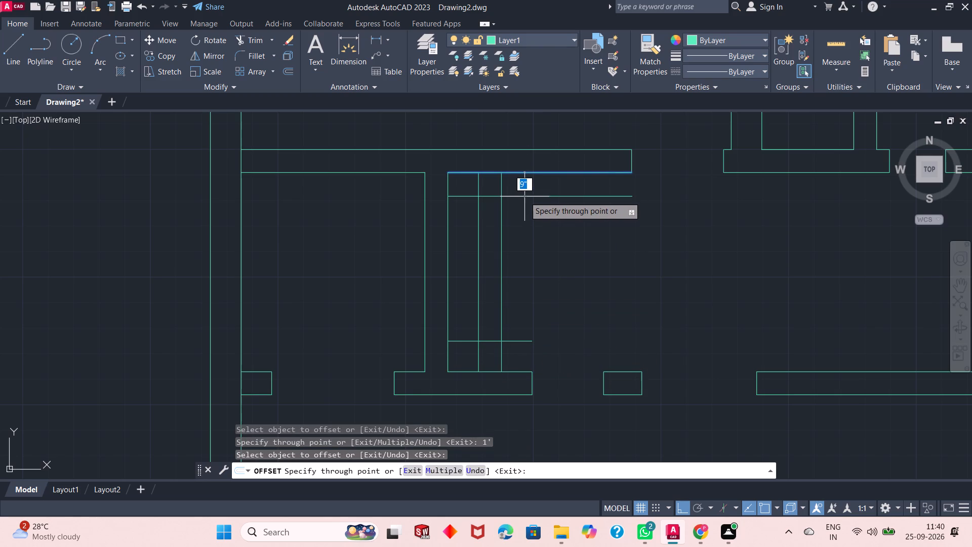
pyautogui.write("1'")
pyautogui.press('Return')
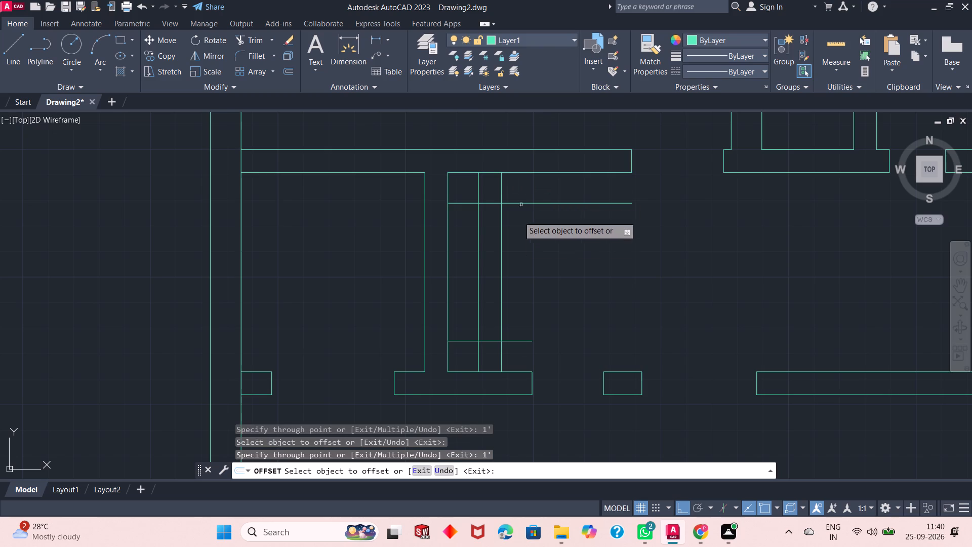
pyautogui.rightClick(518, 245)
pyautogui.click(548, 253)
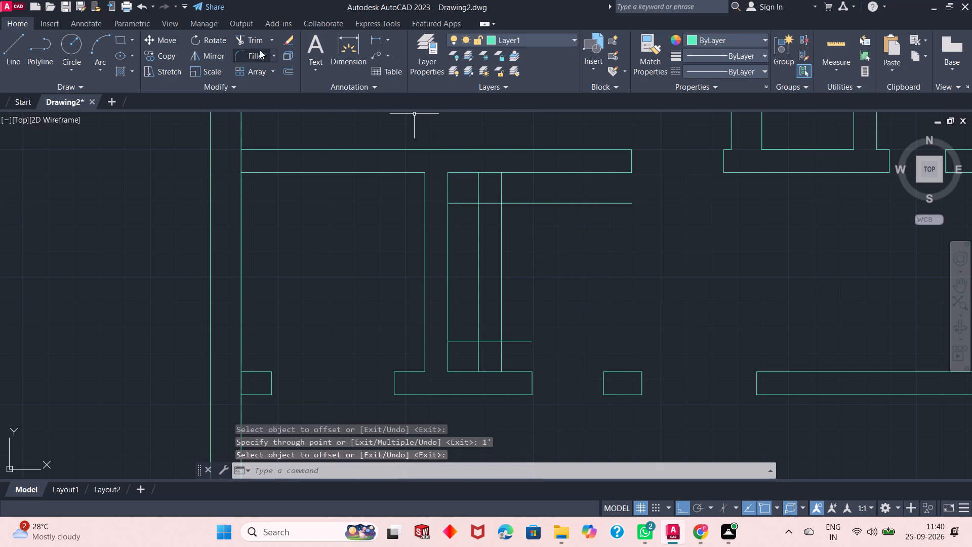
# Trim the eastern corridor lines and 1' offsets into two 1' wall stubs, open where they meet the middle and south partitions.
pyautogui.click(258, 37)
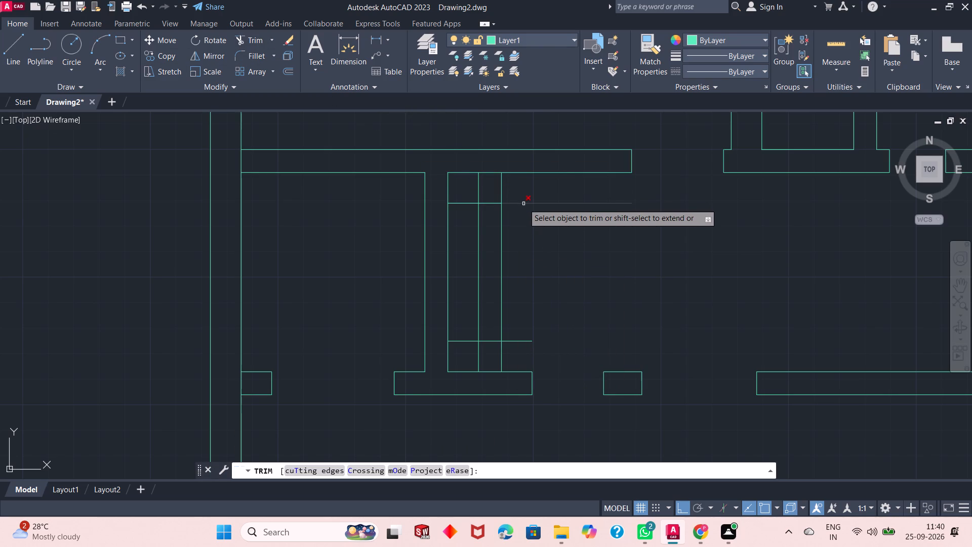
pyautogui.click(524, 204)
pyautogui.click(464, 205)
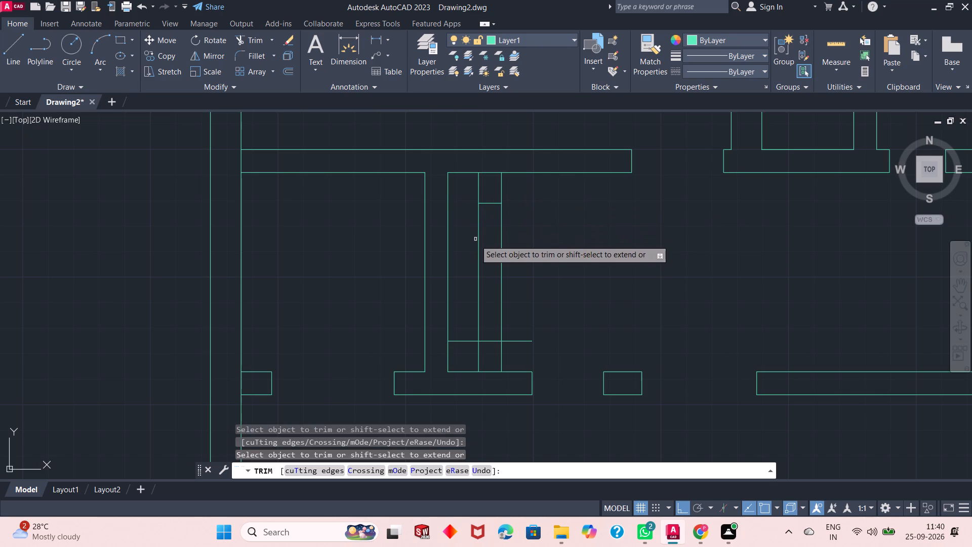
pyautogui.click(475, 240)
pyautogui.click(529, 248)
pyautogui.click(516, 338)
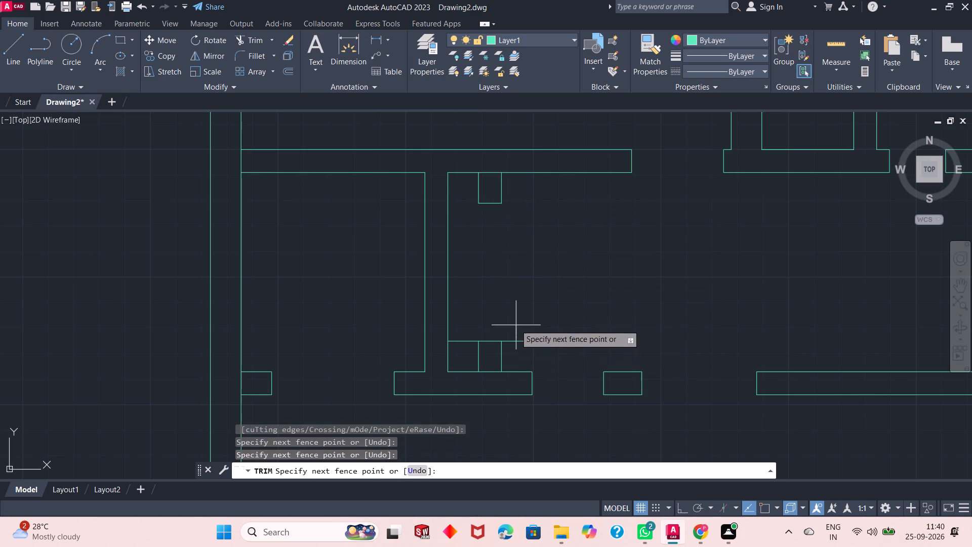
pyautogui.click(512, 349)
pyautogui.click(467, 325)
pyautogui.click(464, 346)
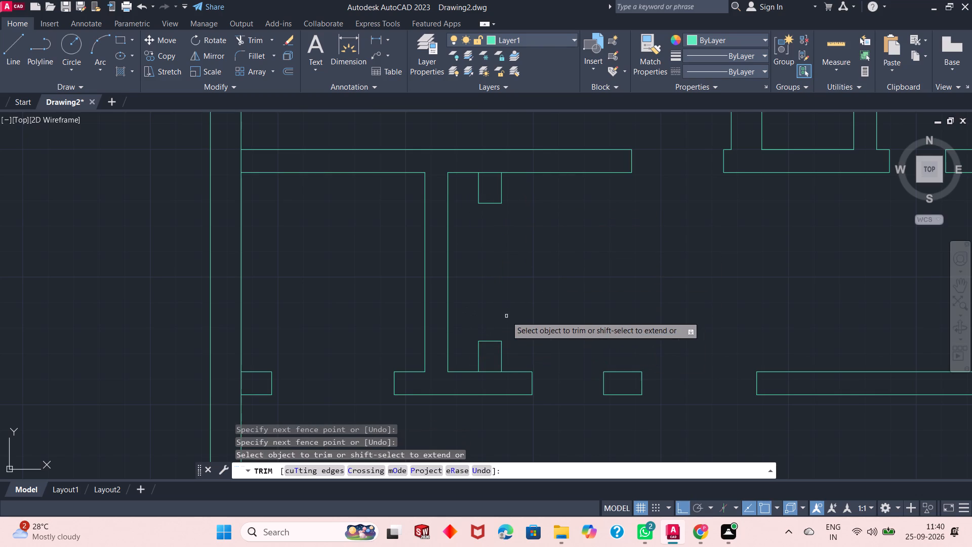
pyautogui.click(496, 373)
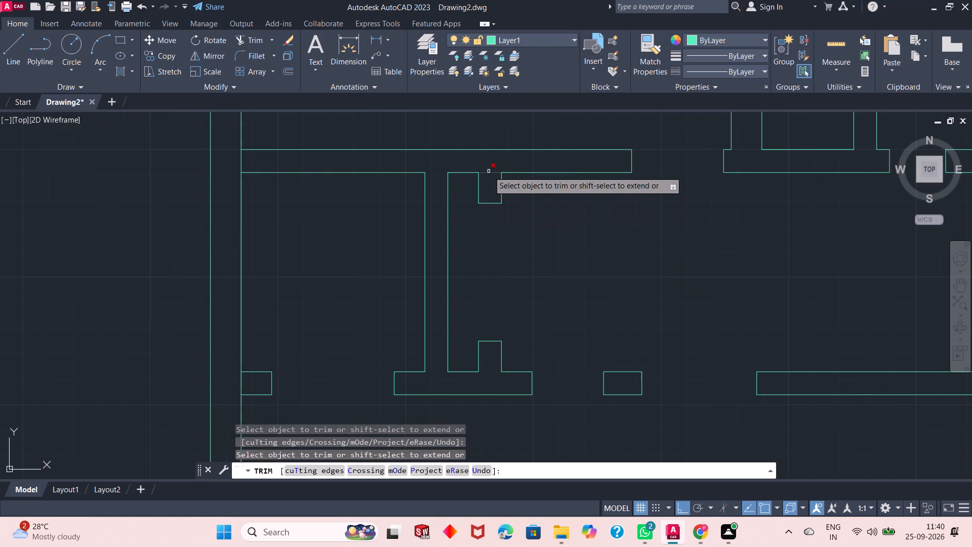
pyautogui.click(489, 171)
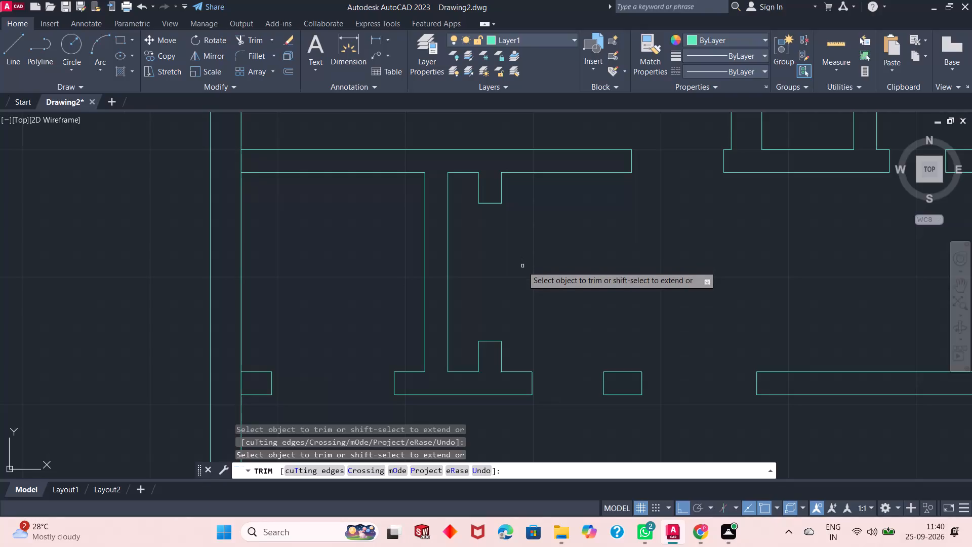
pyautogui.rightClick(521, 289)
pyautogui.click(543, 293)
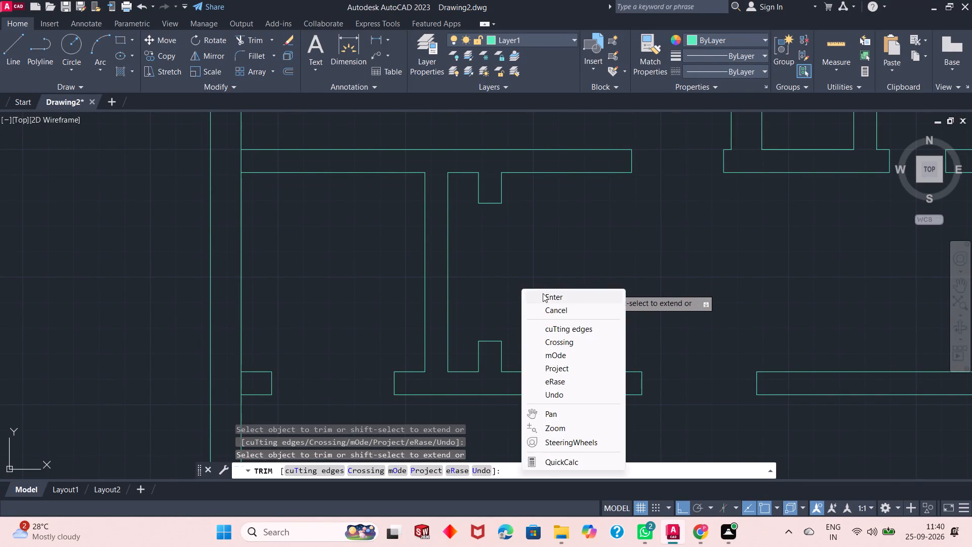
# Examine the corridor partitions, stubs and openings across the whole floor plan for remaining cleanup.
pyautogui.scroll(-2, 548, 290)
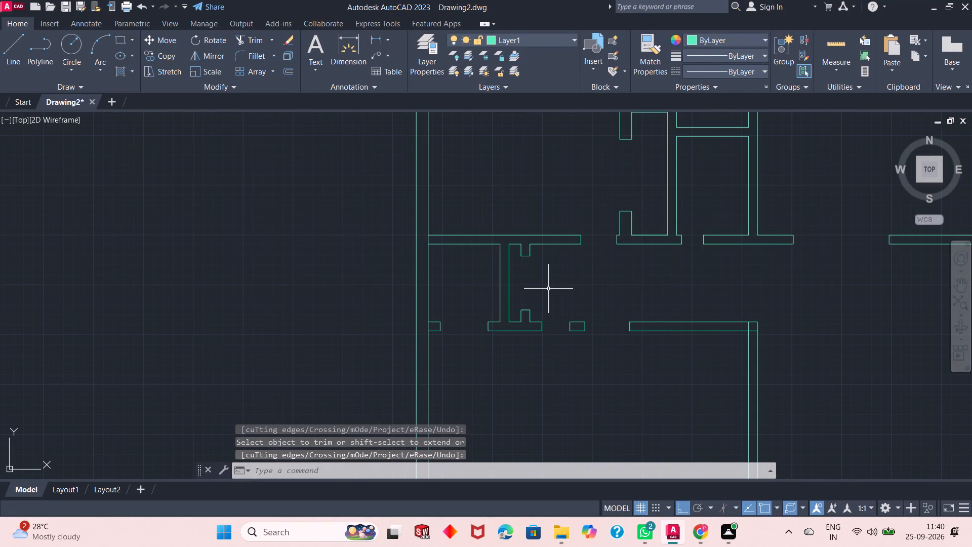
pyautogui.scroll(-1, 549, 288)
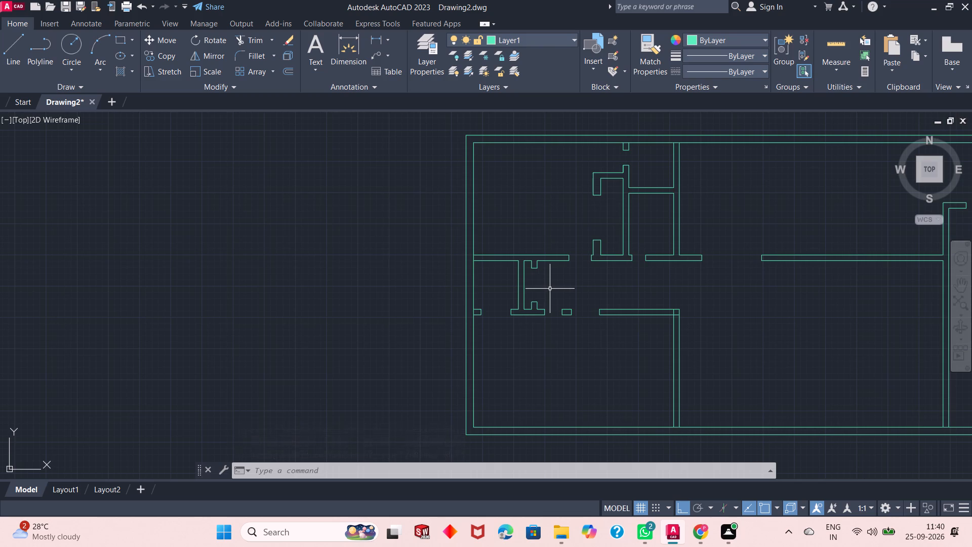
pyautogui.scroll(-1, 557, 294)
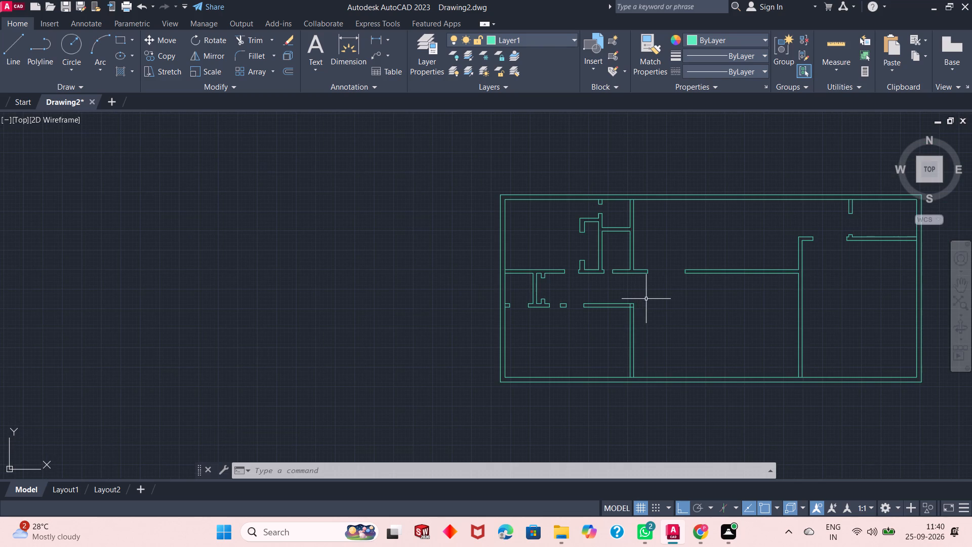
pyautogui.scroll(1, 647, 299)
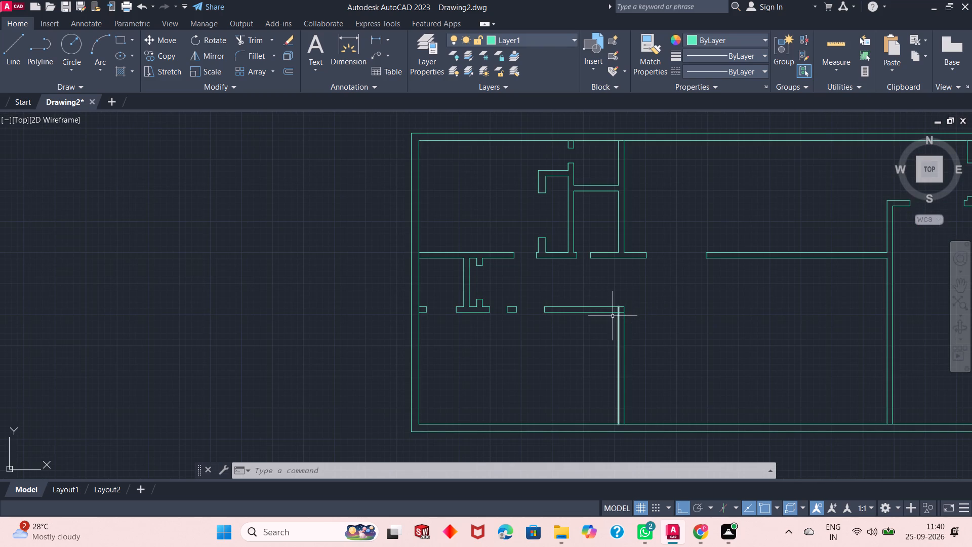
pyautogui.scroll(-1, 595, 304)
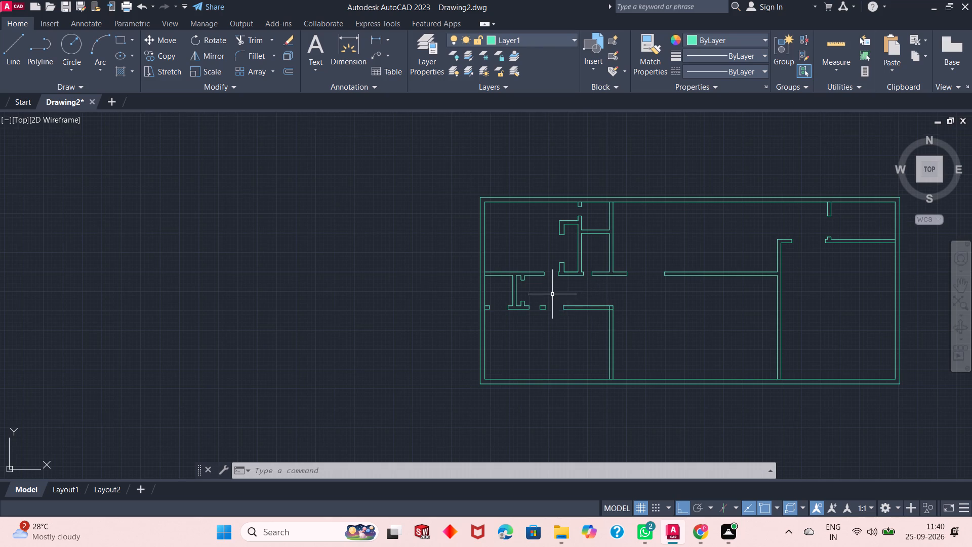
pyautogui.scroll(2, 552, 294)
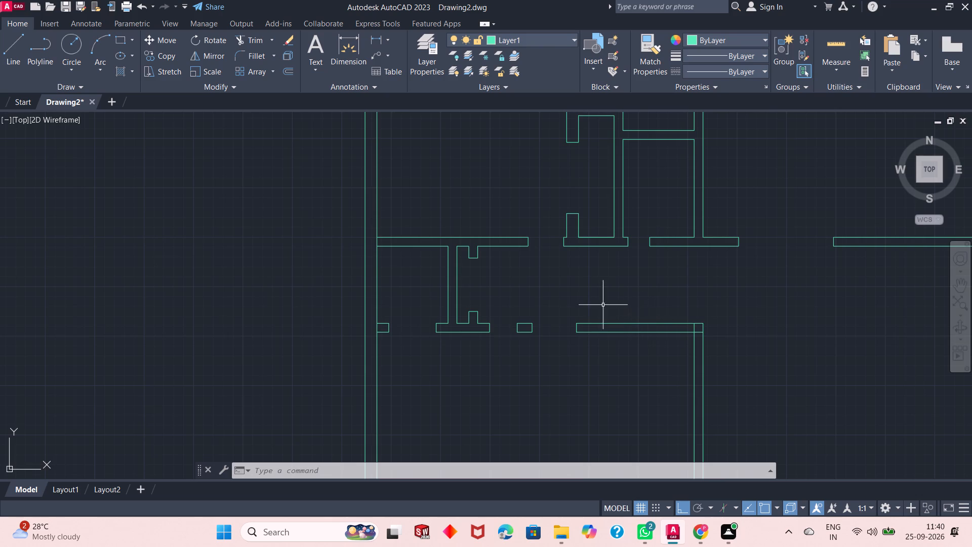
pyautogui.scroll(1, 484, 291)
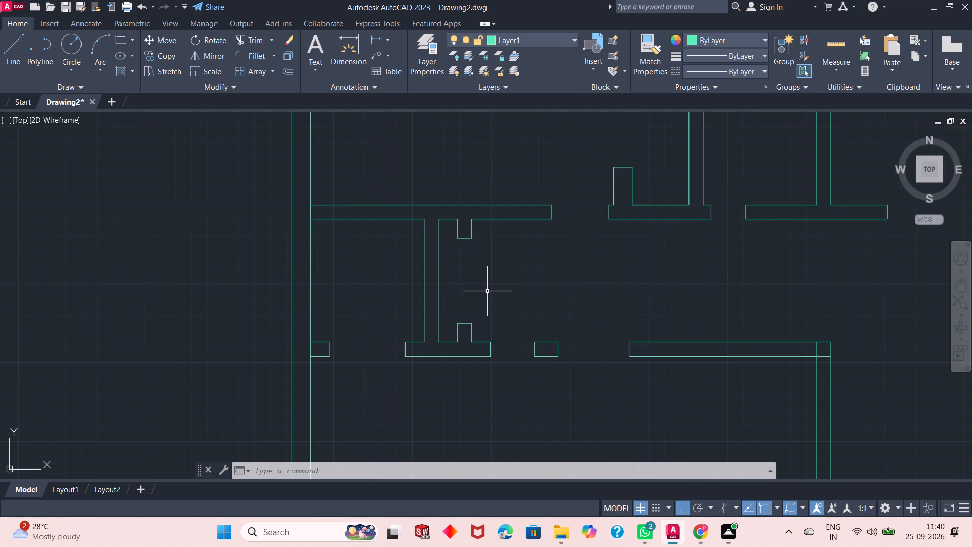
pyautogui.scroll(-1, 488, 291)
pyautogui.scroll(1, 488, 291)
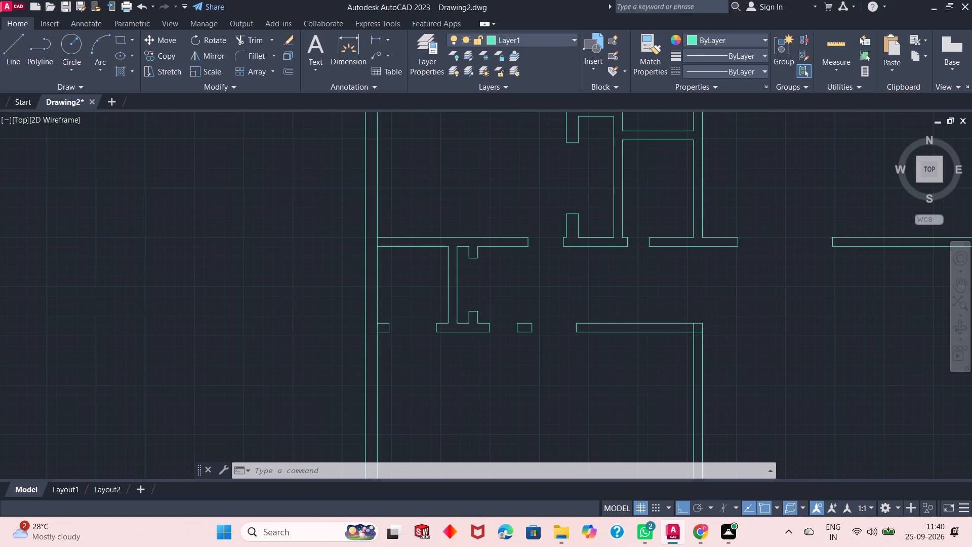
pyautogui.scroll(1, 488, 291)
pyautogui.scroll(-2, 488, 291)
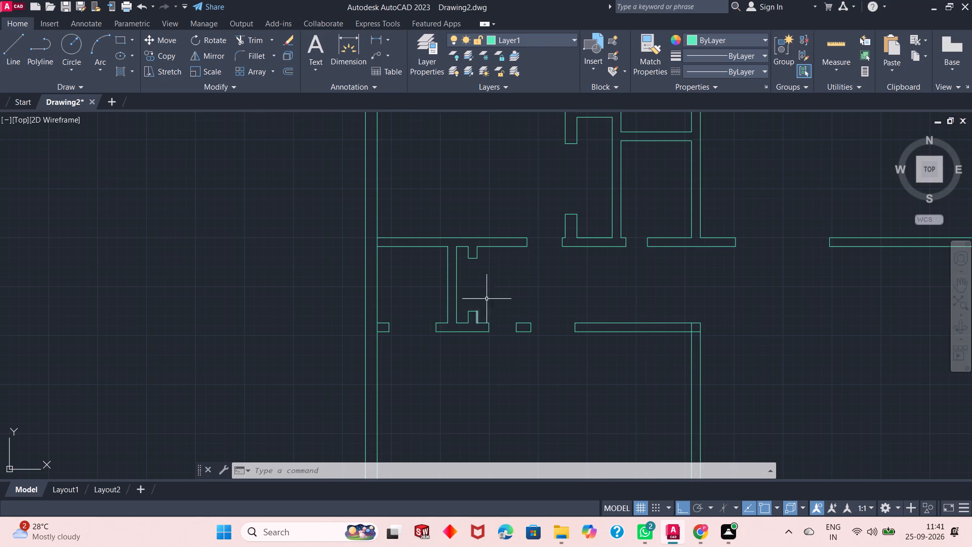
pyautogui.scroll(1, 501, 274)
pyautogui.scroll(-3, 501, 275)
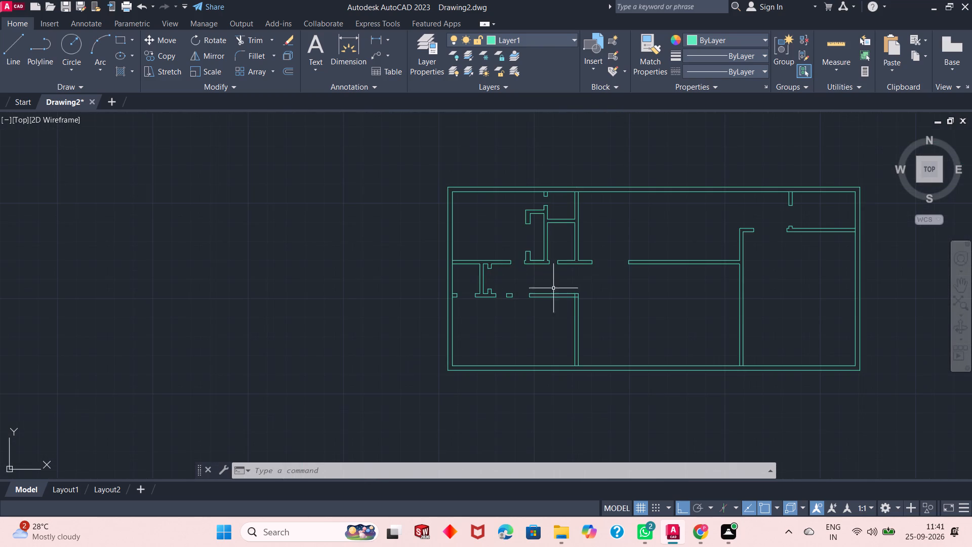
pyautogui.scroll(1, 764, 290)
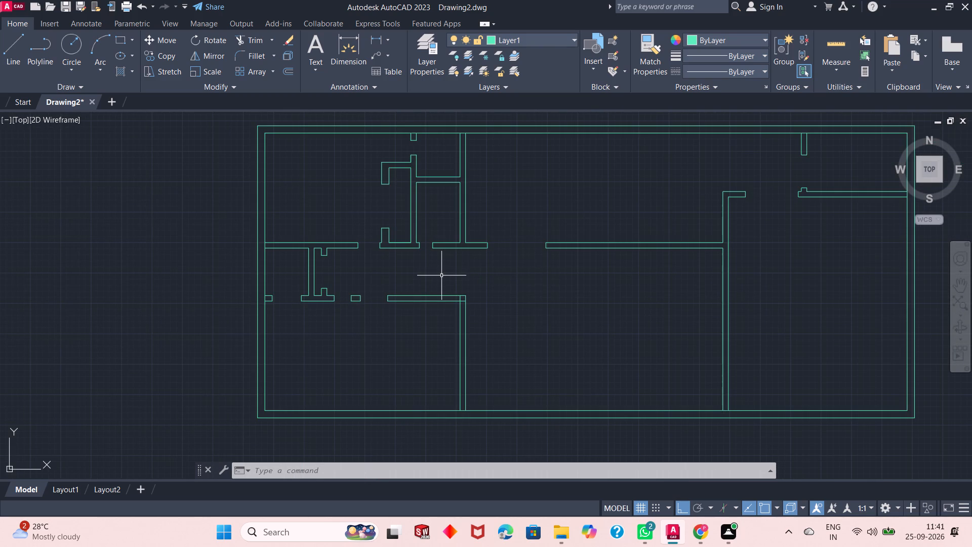
pyautogui.scroll(-2, 337, 270)
pyautogui.scroll(2, 347, 271)
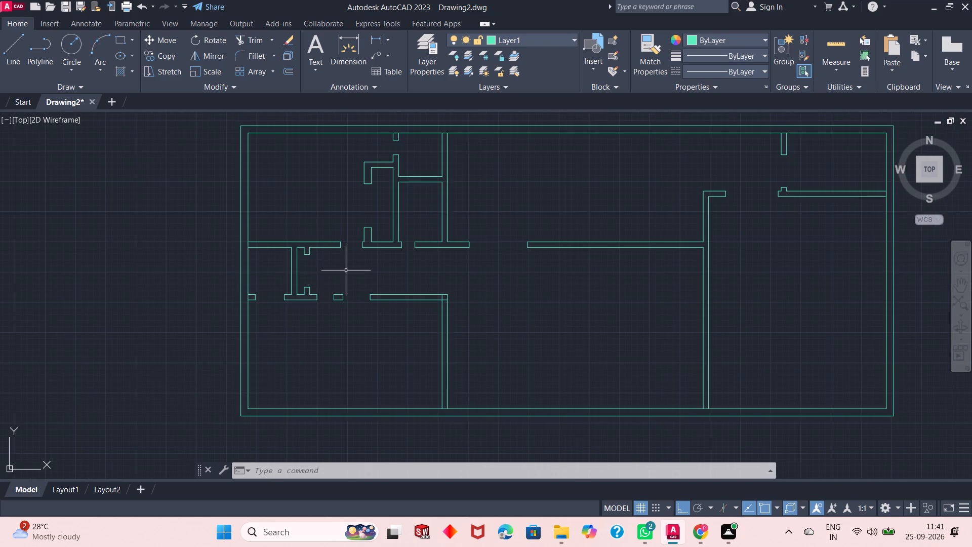
pyautogui.scroll(2, 299, 265)
pyautogui.scroll(-3, 310, 263)
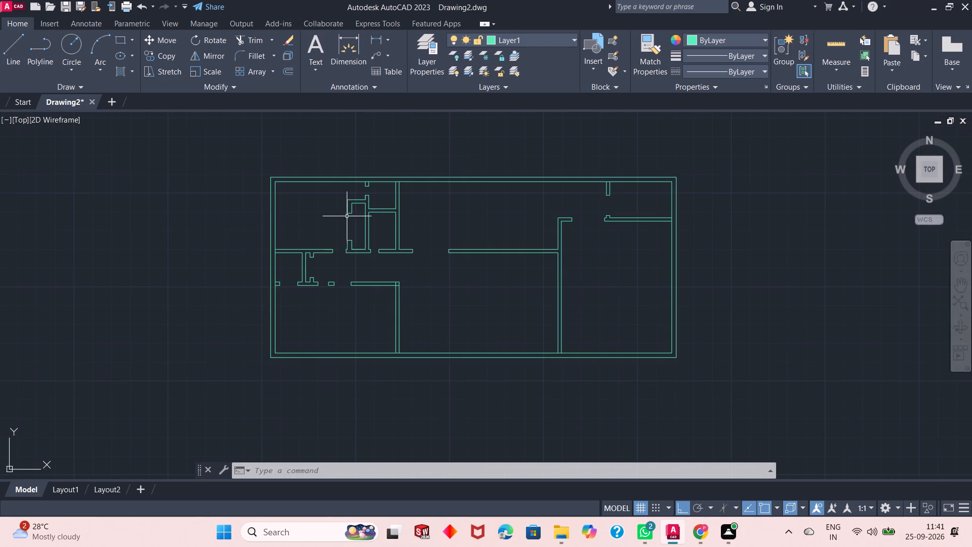
pyautogui.scroll(1, 347, 216)
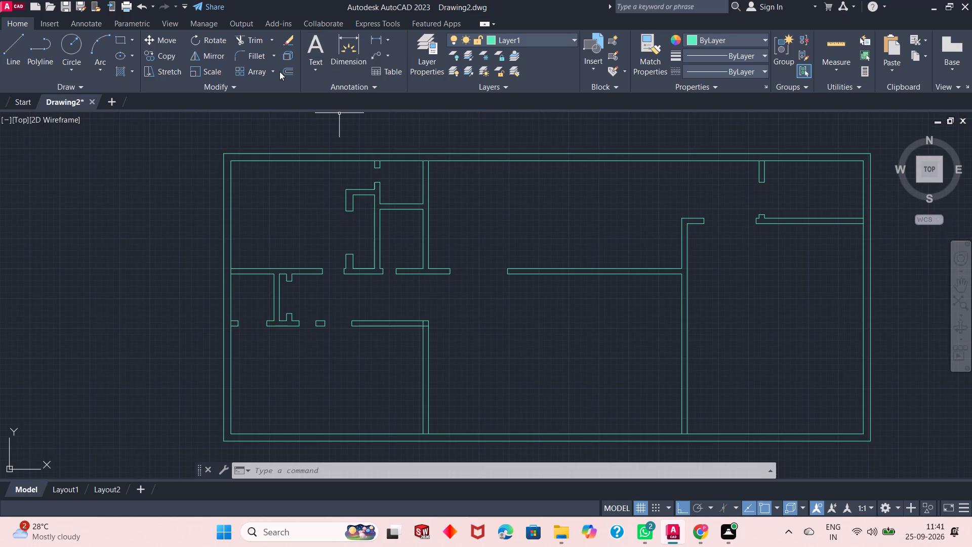
# Trim the crossing face segments at the corner where the south partition meets the southwest room's east partition.
pyautogui.click(255, 41)
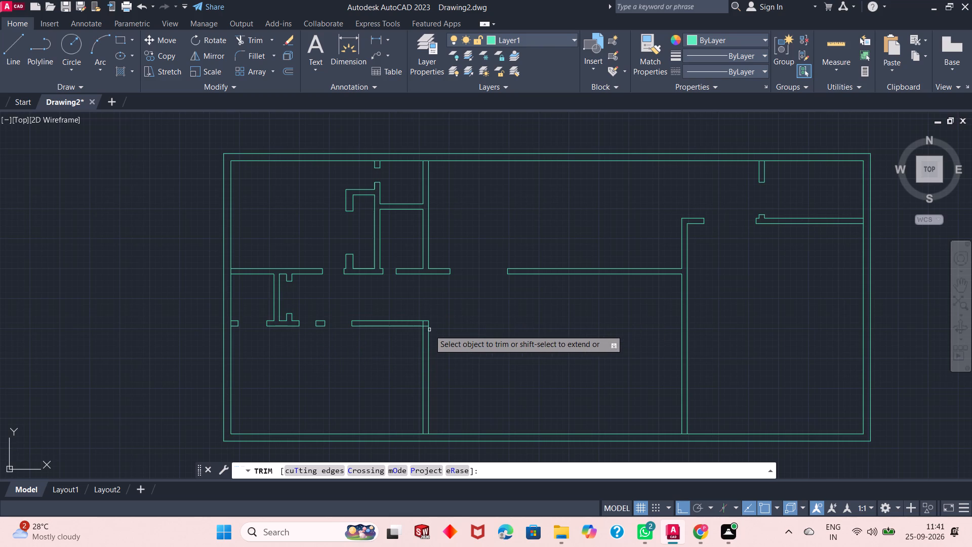
pyautogui.scroll(3, 425, 331)
pyautogui.click(406, 304)
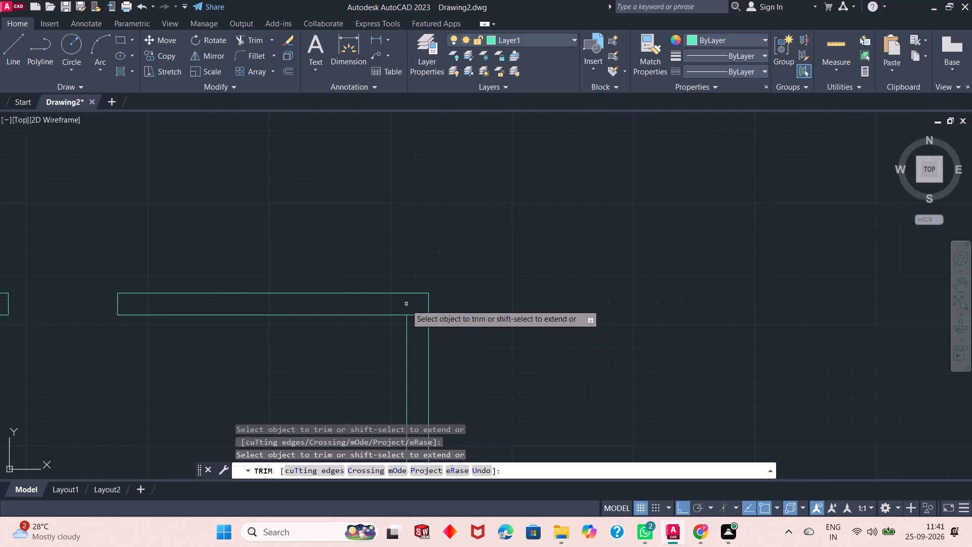
pyautogui.click(416, 316)
pyautogui.scroll(-3, 417, 316)
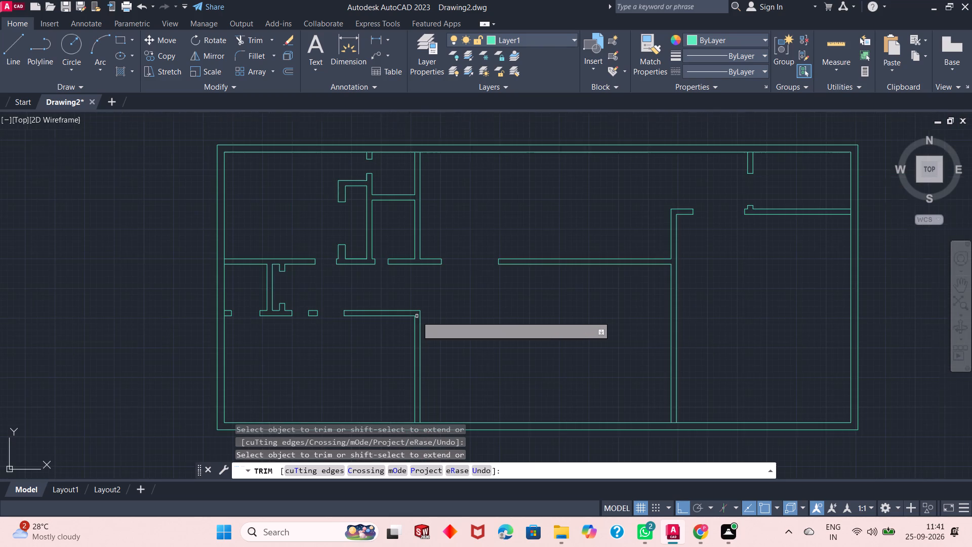
pyautogui.scroll(-1, 417, 316)
pyautogui.rightClick(440, 313)
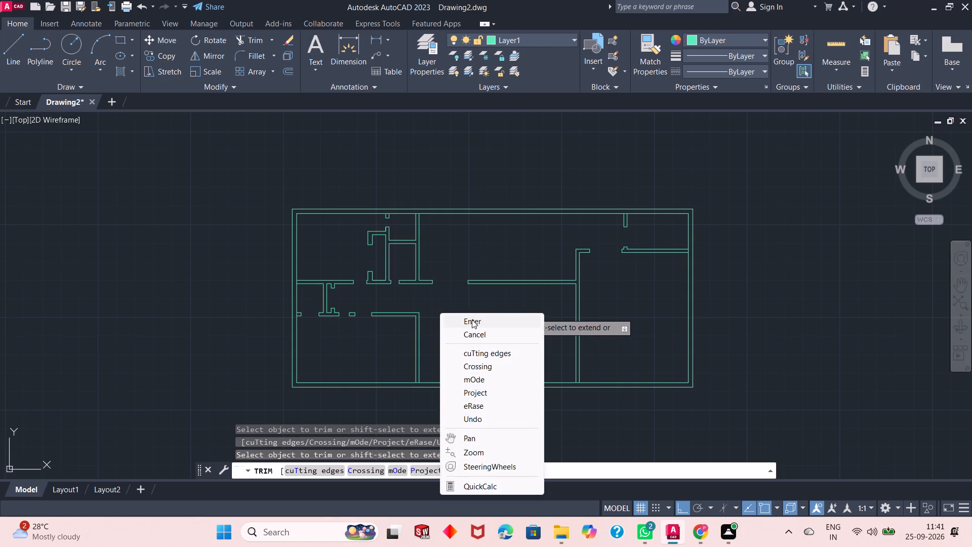
pyautogui.click(472, 320)
# Offset the west face of the southwest room's east partition about 13'-8" west, through the short wall piece's southeast corner.
pyautogui.scroll(2, 287, 300)
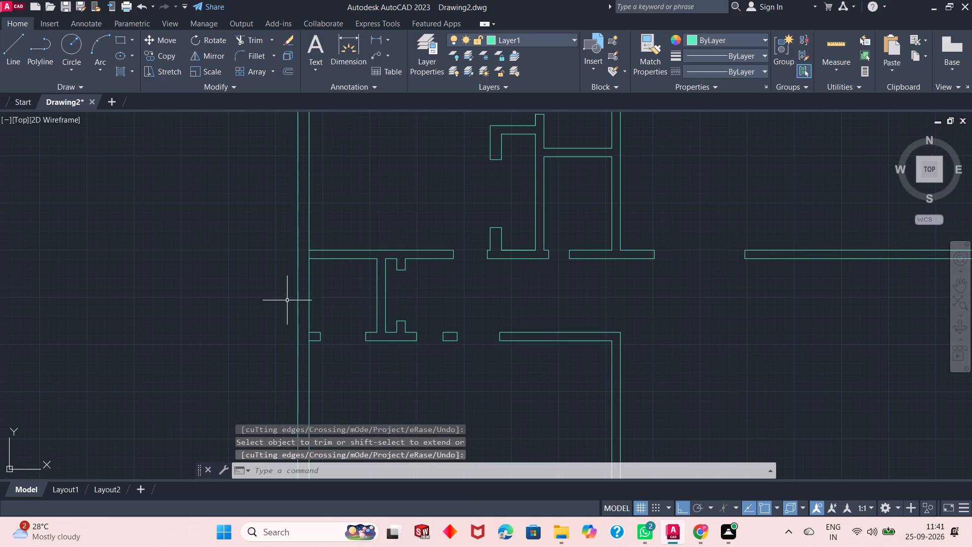
pyautogui.scroll(1, 425, 355)
pyautogui.scroll(-3, 444, 323)
pyautogui.scroll(2, 455, 385)
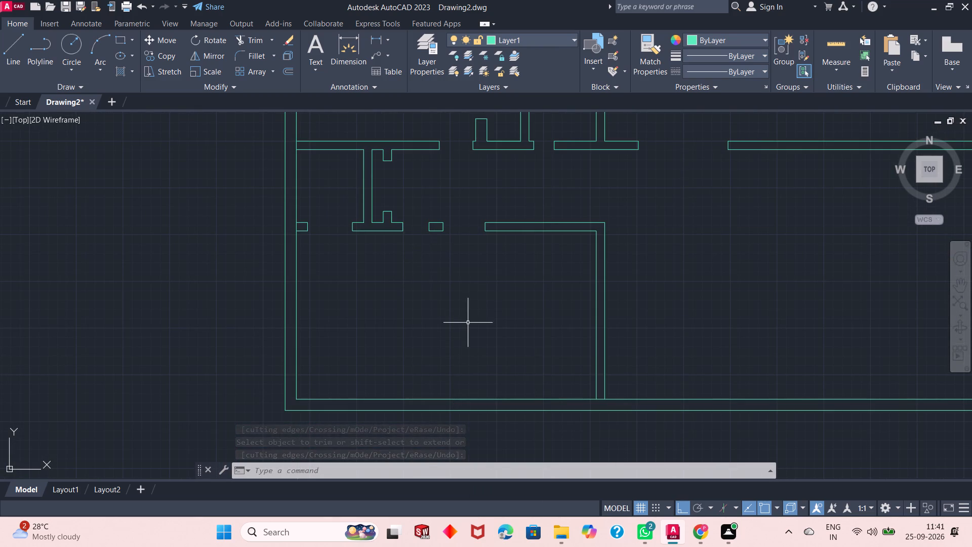
pyautogui.scroll(-1, 447, 284)
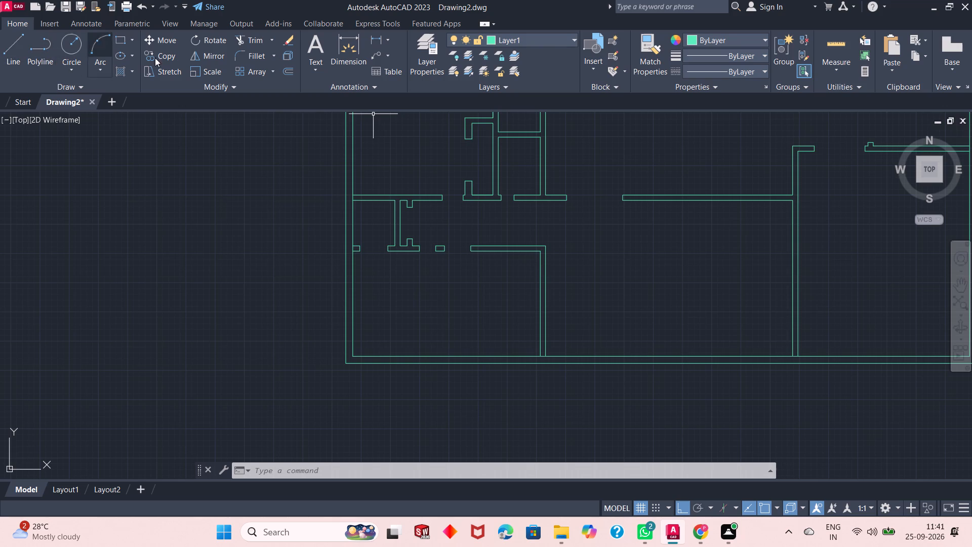
pyautogui.click(284, 71)
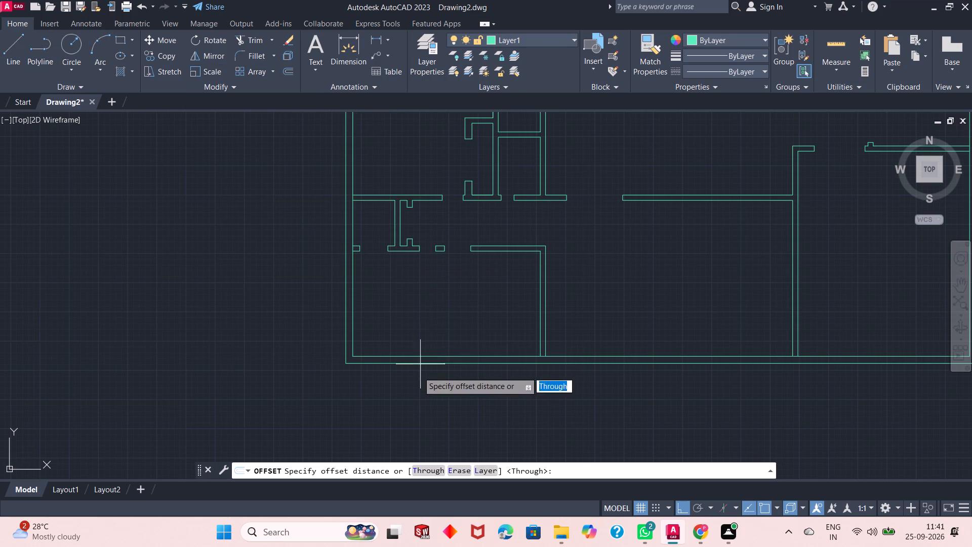
pyautogui.click(424, 467)
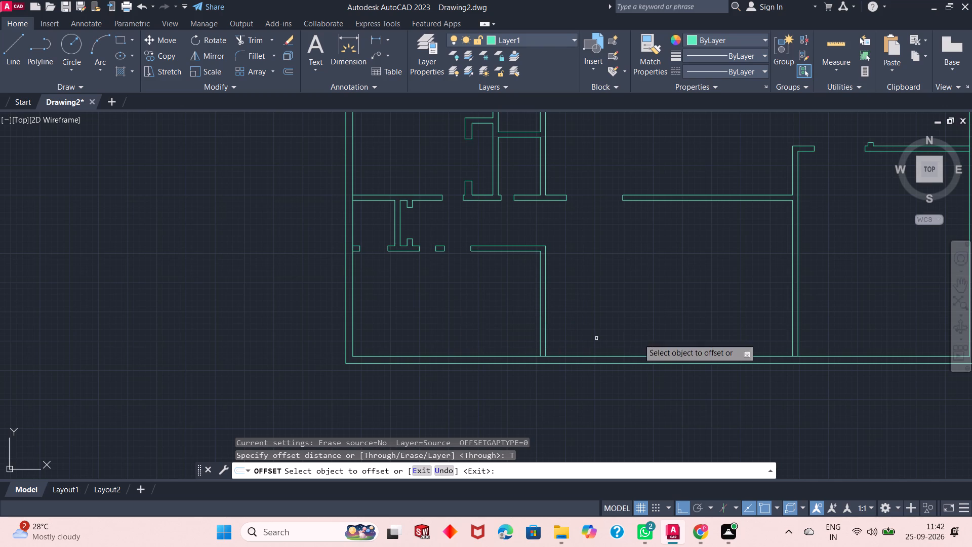
pyautogui.click(540, 294)
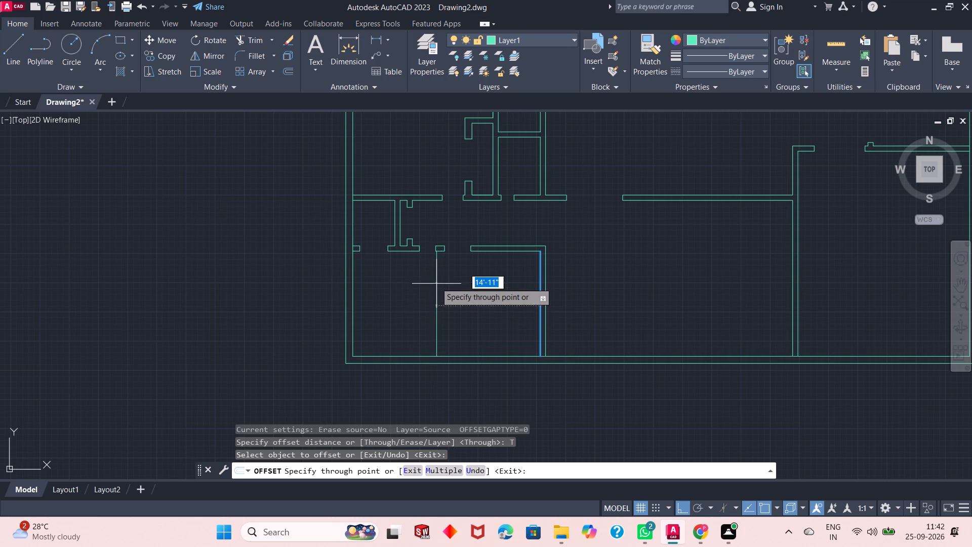
pyautogui.scroll(1, 435, 282)
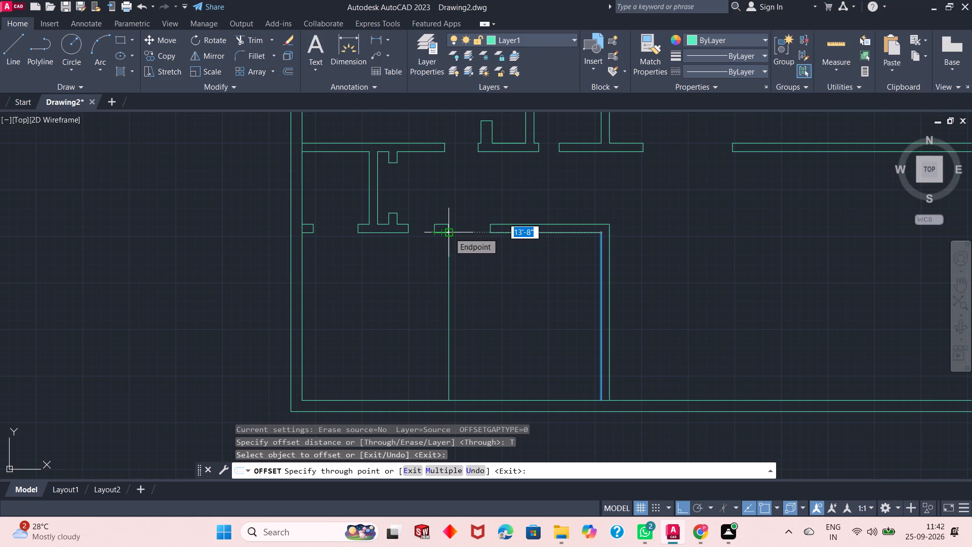
pyautogui.click(449, 232)
pyautogui.press('Escape')
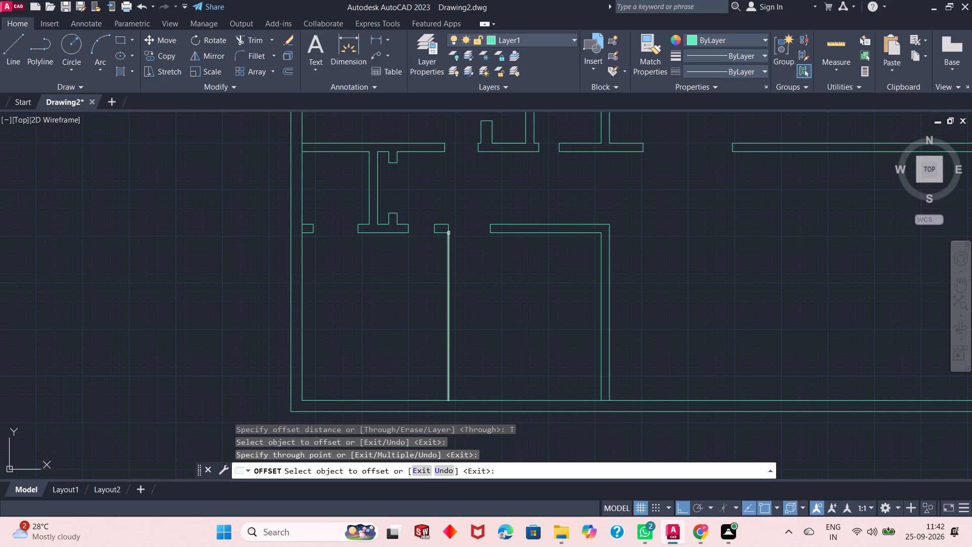
# Offset the vertical line below the short wall piece's southeast corner 3" to the west.
pyautogui.scroll(-1, 449, 233)
pyautogui.scroll(2, 449, 233)
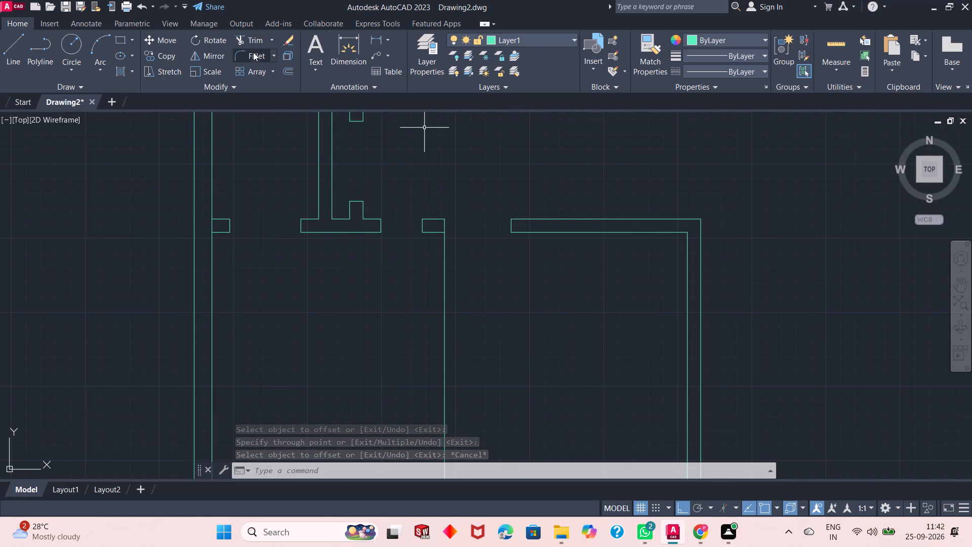
pyautogui.click(289, 73)
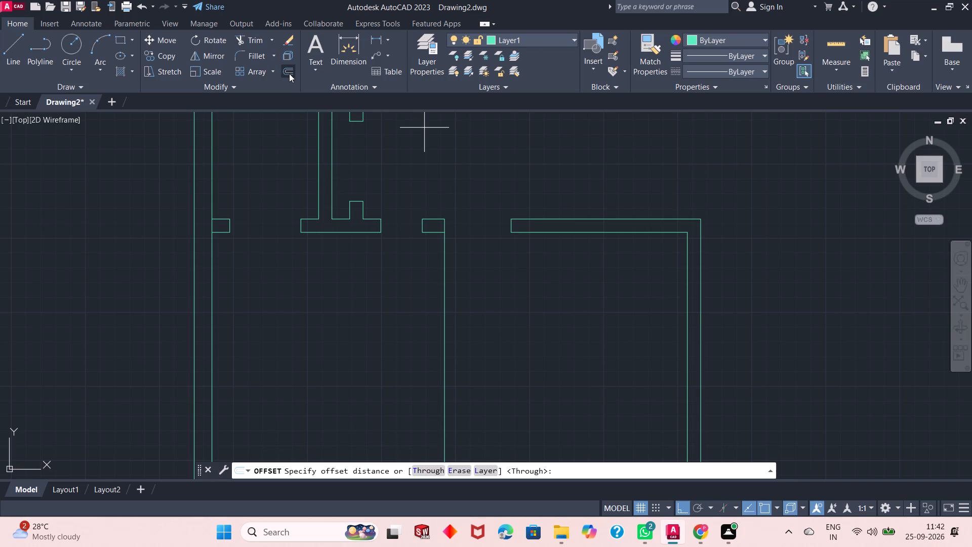
pyautogui.click(429, 472)
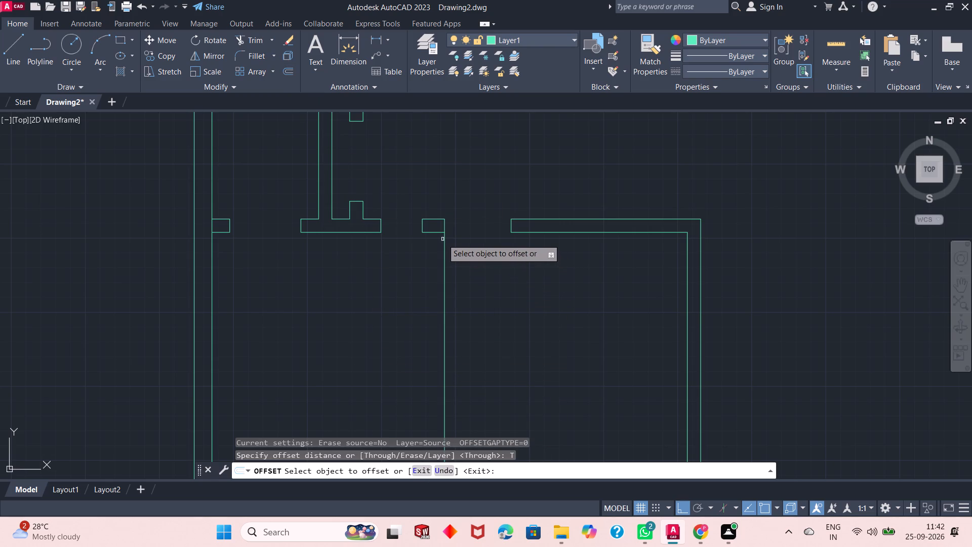
pyautogui.click(445, 246)
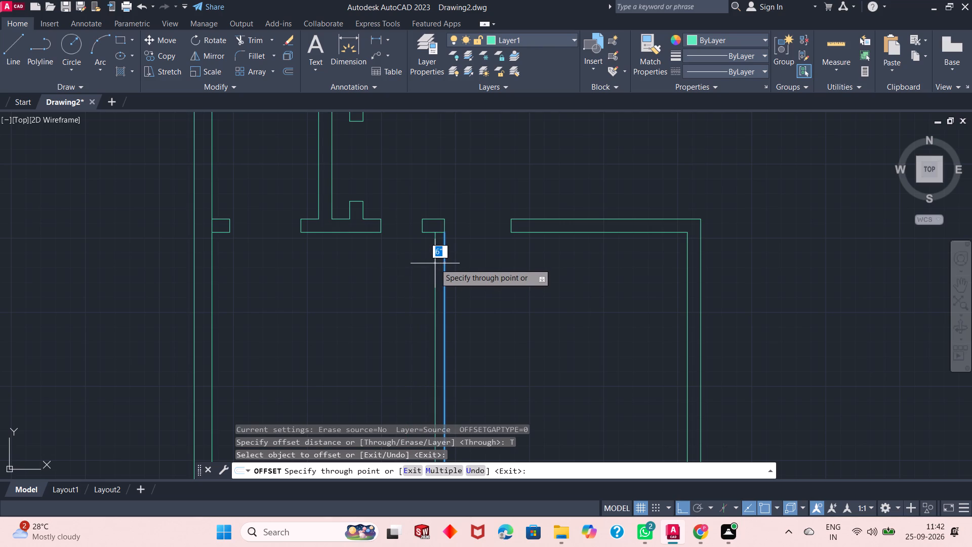
pyautogui.press('3')
pyautogui.hotkey('shift', '"')
pyautogui.press('Return')
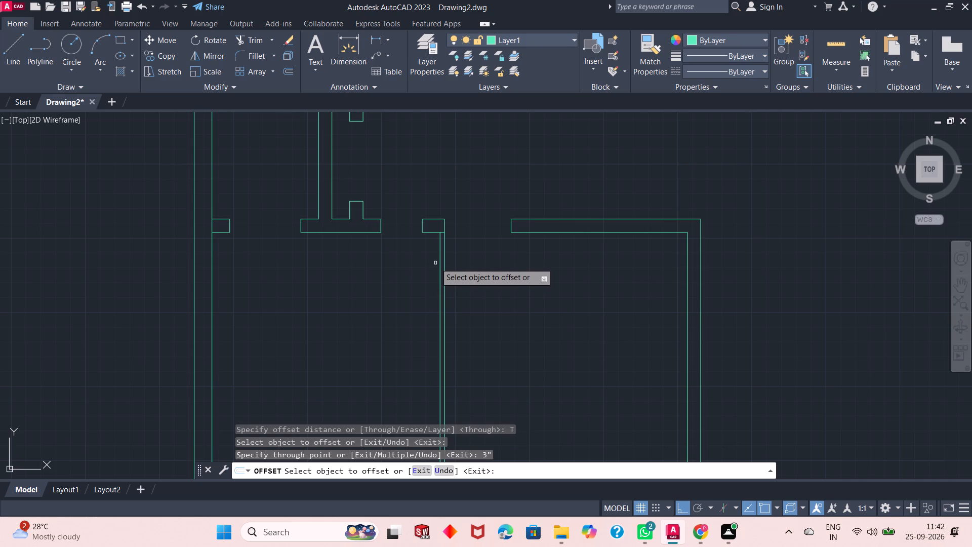
# Offset the same vertical line through the short wall piece's southwest corner, and offset that copy 3" east.
pyautogui.click(446, 255)
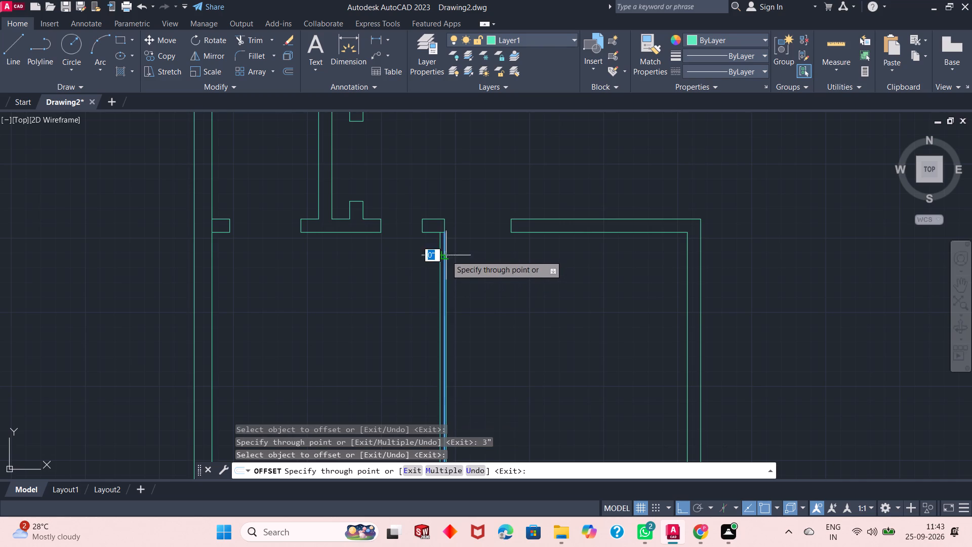
pyautogui.click(425, 230)
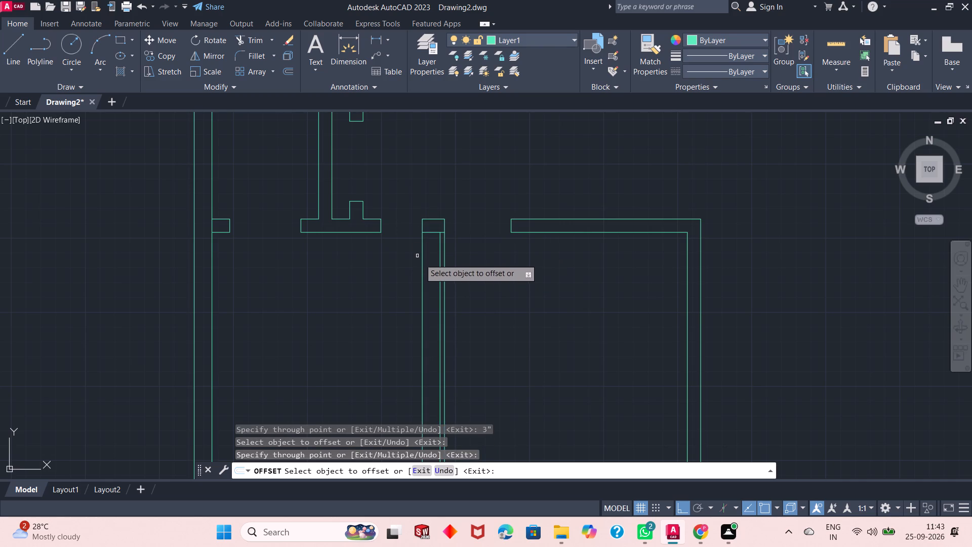
pyautogui.click(422, 259)
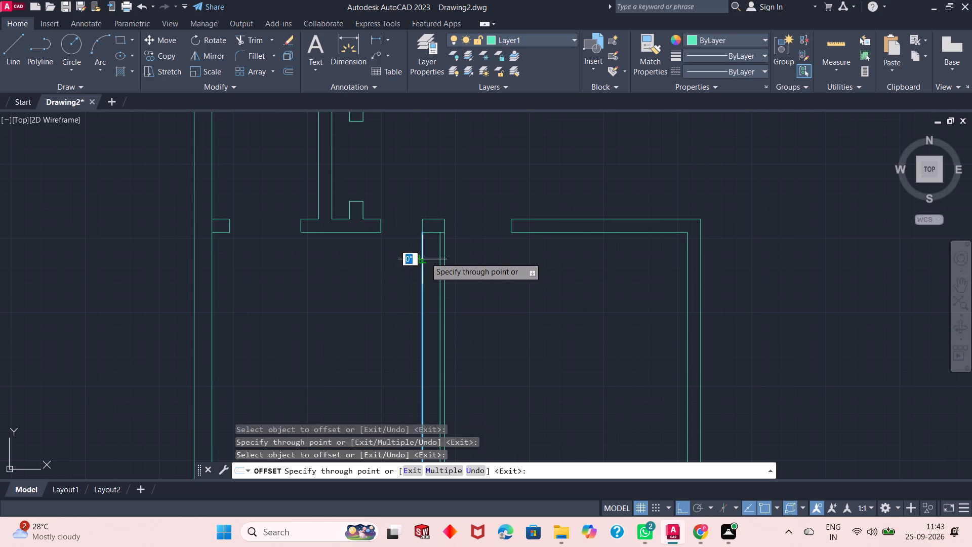
pyautogui.write('3"')
pyautogui.press('Return')
pyautogui.rightClick(466, 222)
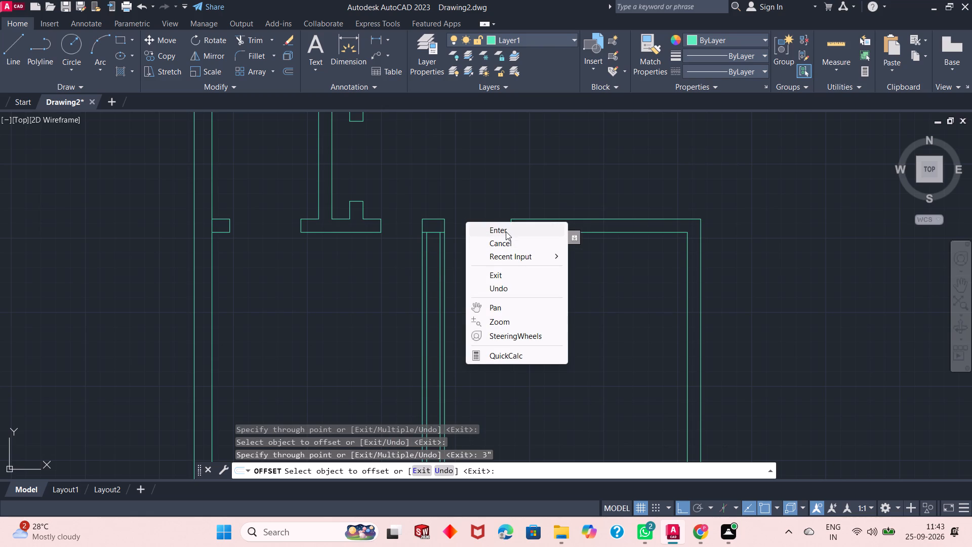
pyautogui.click(506, 231)
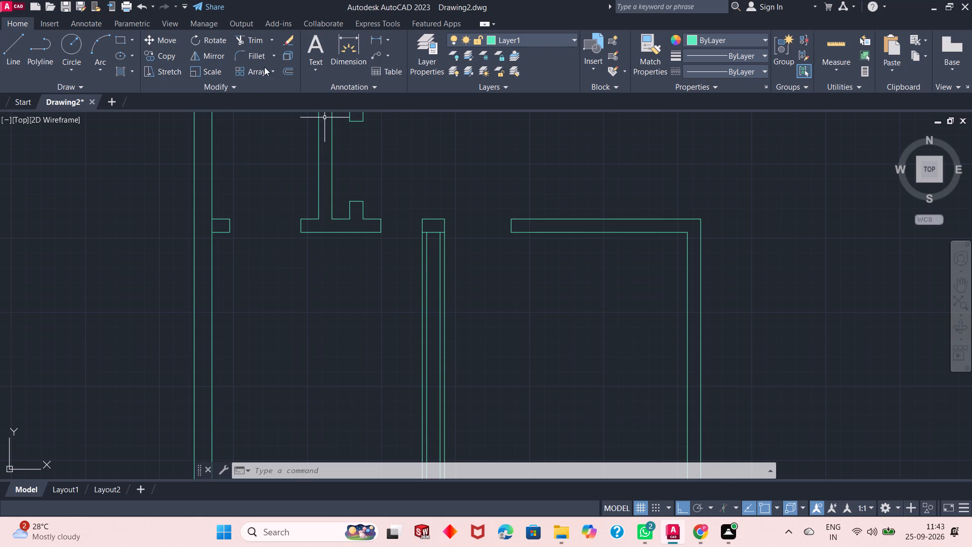
# Offset the short wall piece's south edge 4'6" south across the four vertical lines.
pyautogui.click(294, 70)
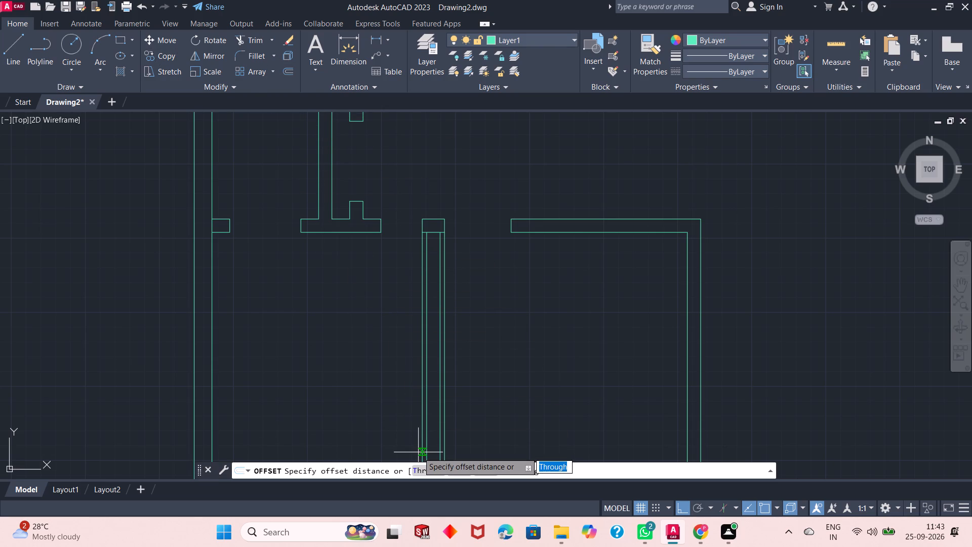
pyautogui.click(432, 468)
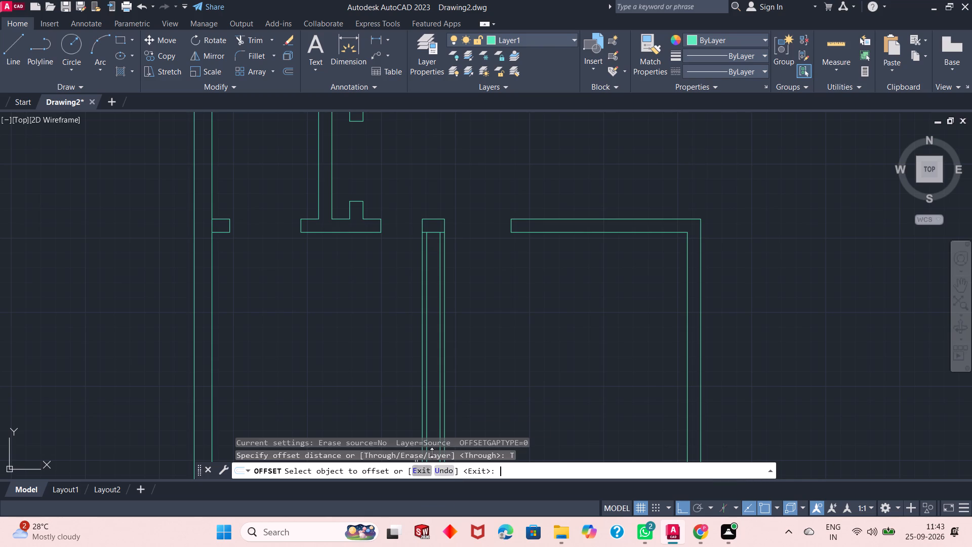
pyautogui.click(434, 232)
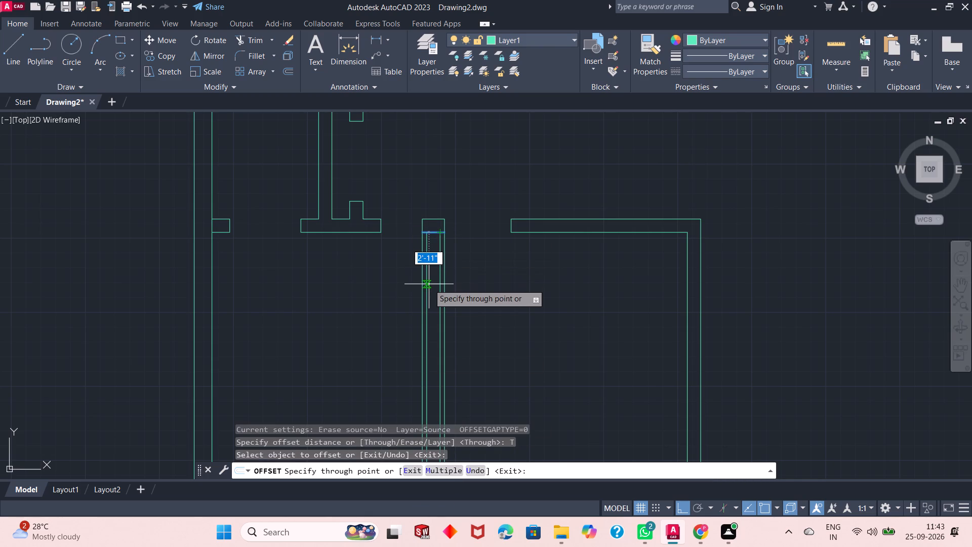
pyautogui.scroll(1, 429, 284)
pyautogui.scroll(-4, 429, 284)
pyautogui.scroll(2, 430, 295)
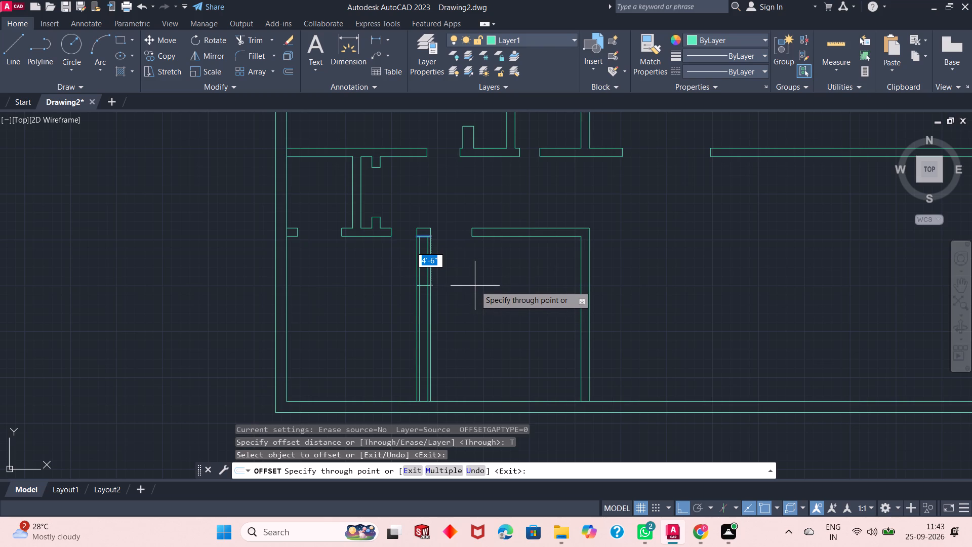
pyautogui.write("4'6")
pyautogui.hotkey('shift', '"')
pyautogui.press('Return')
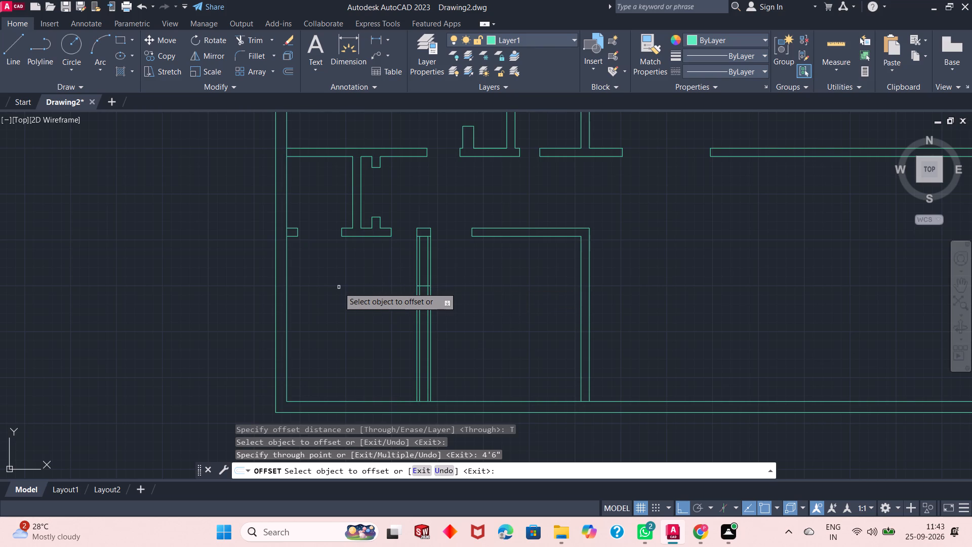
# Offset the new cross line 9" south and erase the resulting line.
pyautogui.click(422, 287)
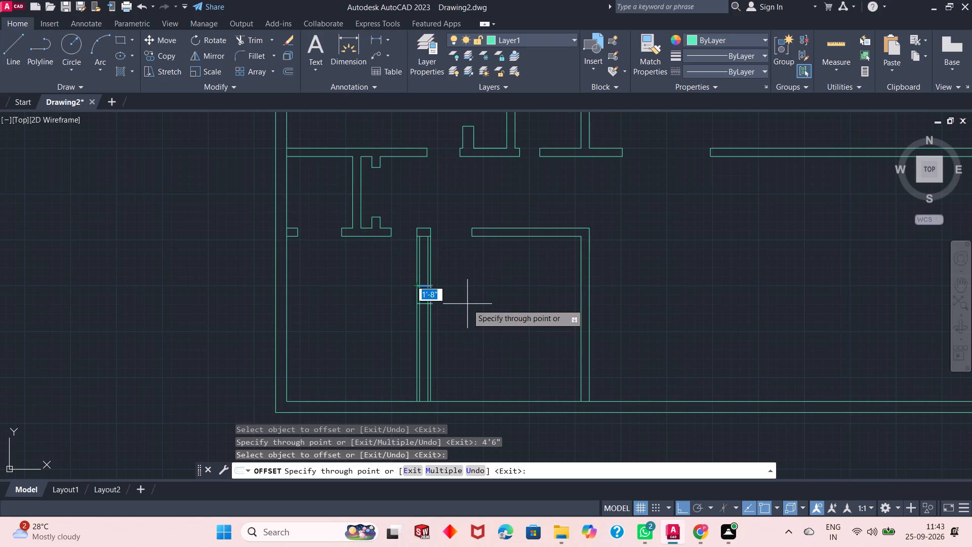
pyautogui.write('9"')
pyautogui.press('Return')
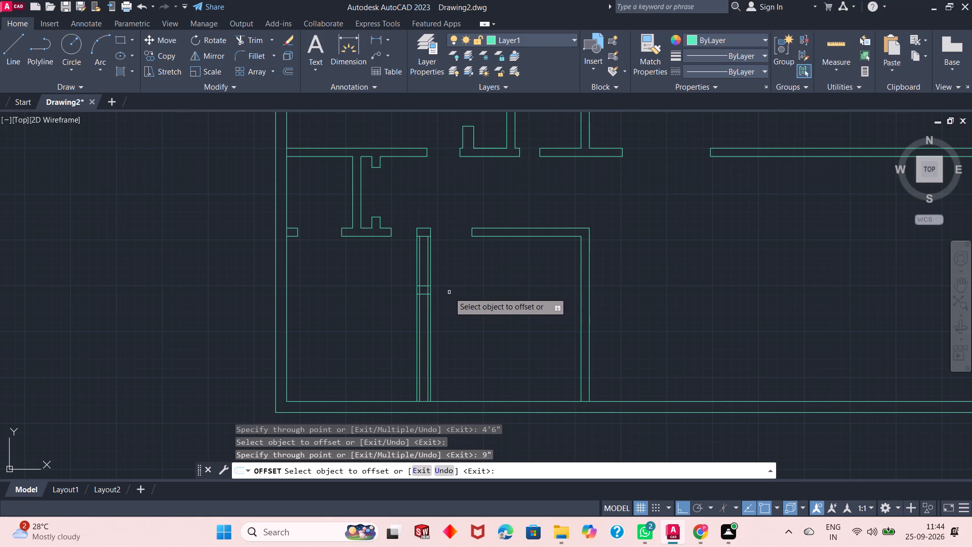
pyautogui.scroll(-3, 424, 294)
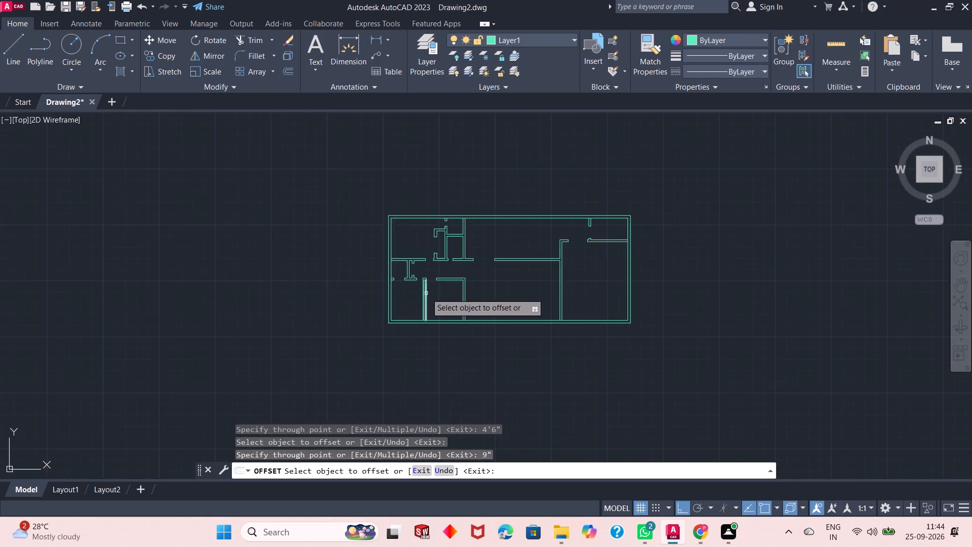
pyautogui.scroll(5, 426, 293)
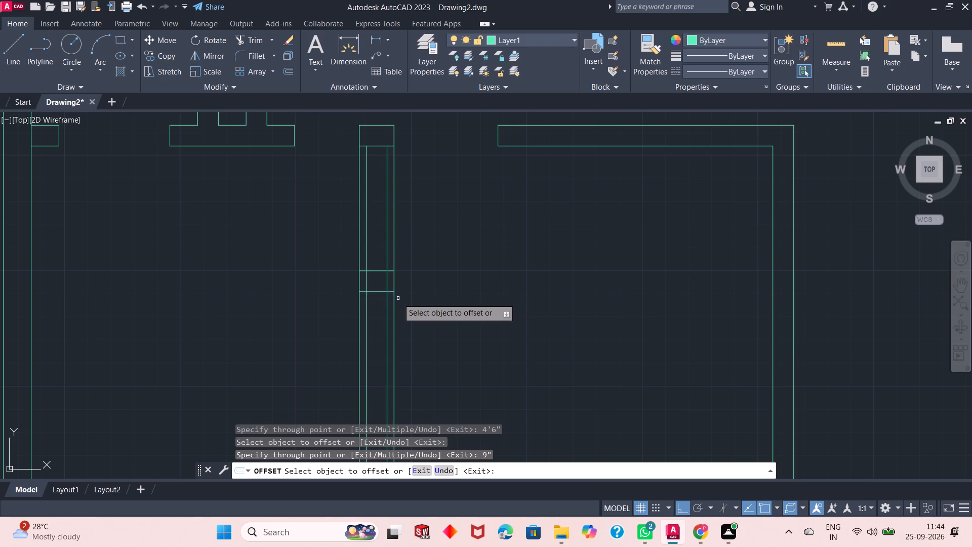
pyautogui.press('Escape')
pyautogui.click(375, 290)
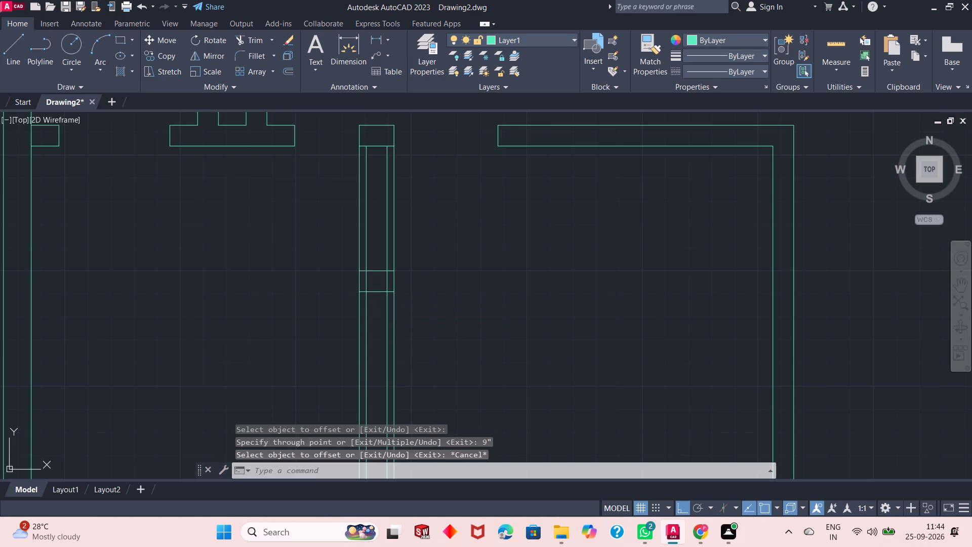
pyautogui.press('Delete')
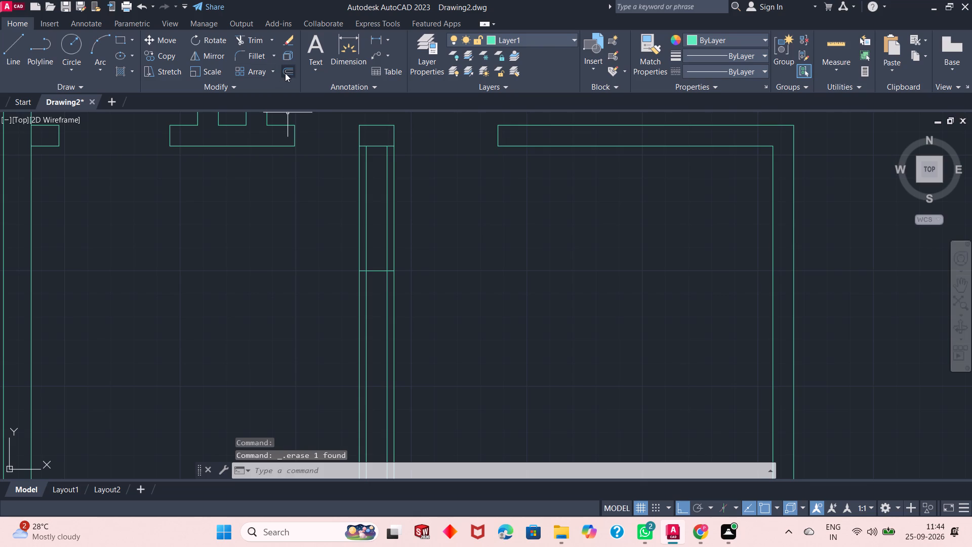
# Offset the cross line 1' south, and offset that copy another 9" south.
pyautogui.click(289, 71)
pyautogui.click(433, 470)
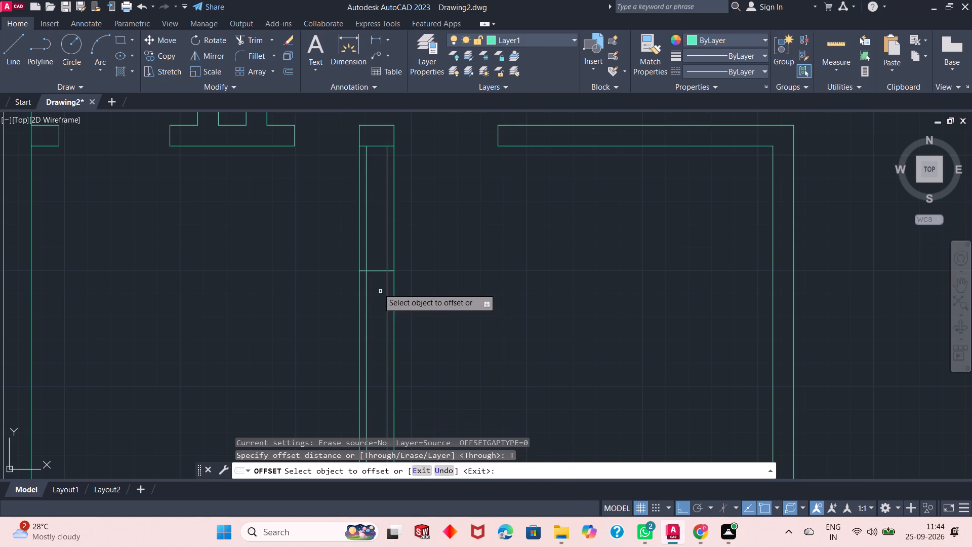
pyautogui.click(374, 271)
pyautogui.write("1'")
pyautogui.press('Return')
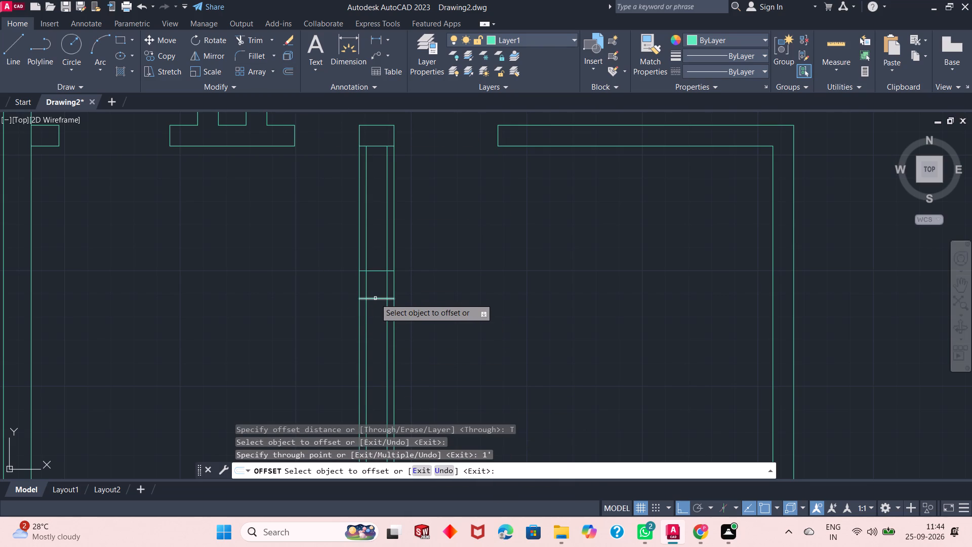
pyautogui.click(376, 299)
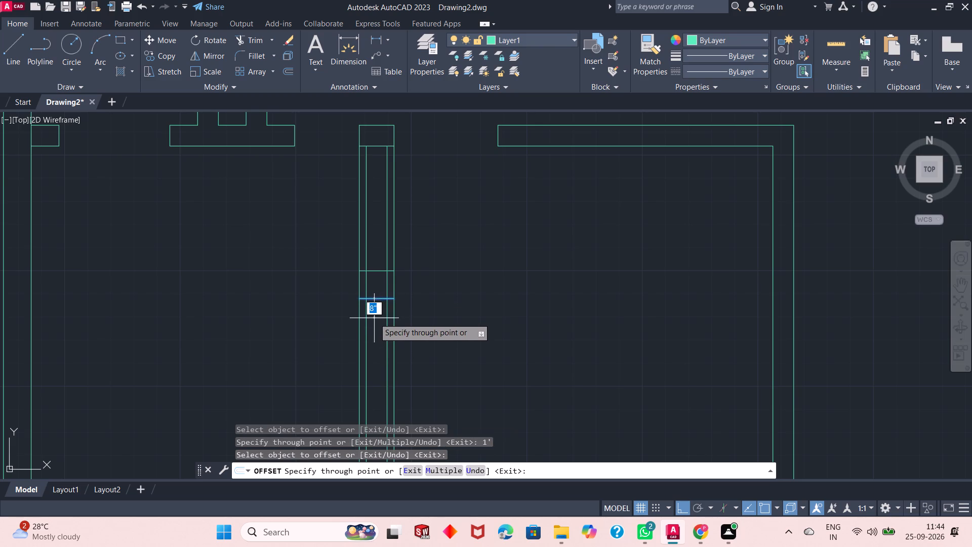
pyautogui.write('9"')
pyautogui.press('Return')
pyautogui.rightClick(464, 244)
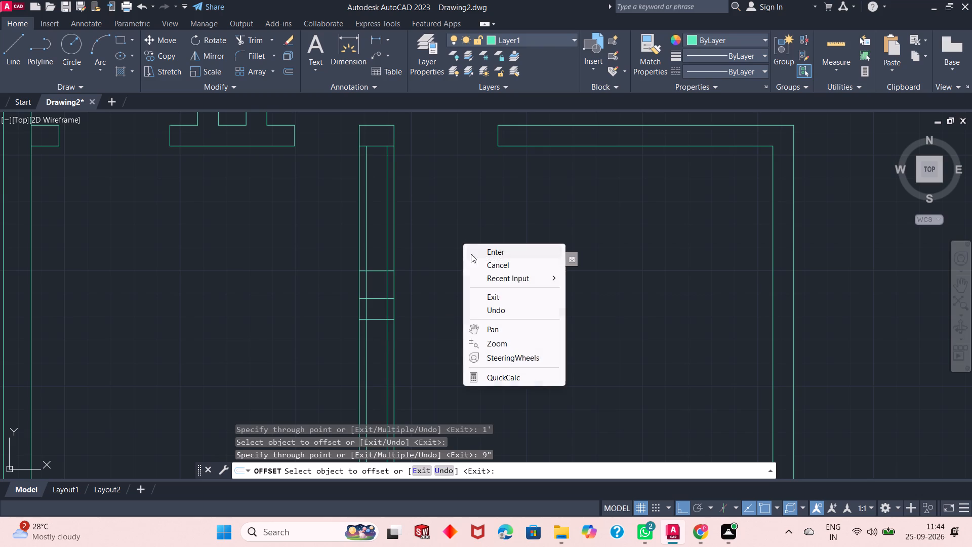
pyautogui.click(482, 254)
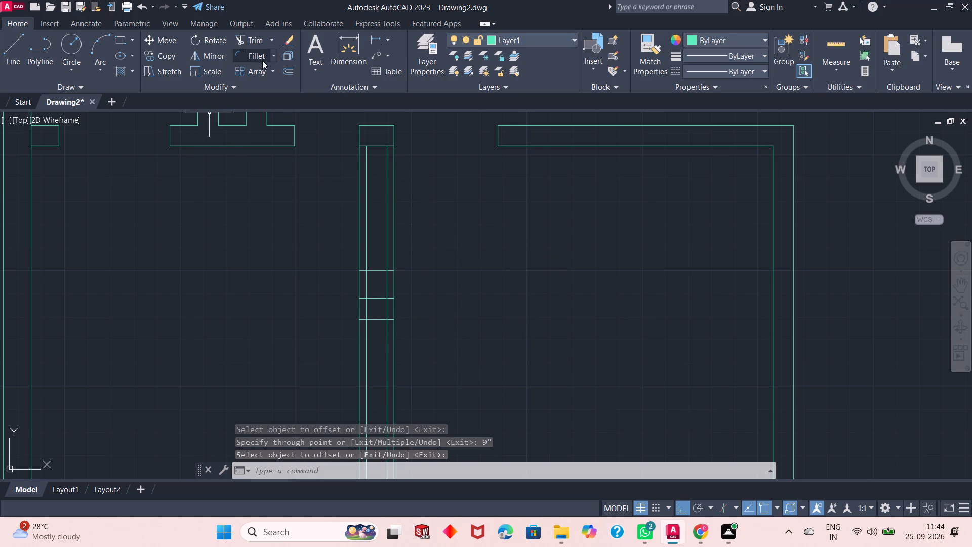
# Trim both outer vertical lines north of the first cross line and the short wall piece's south edge between the inner lines.
pyautogui.click(245, 43)
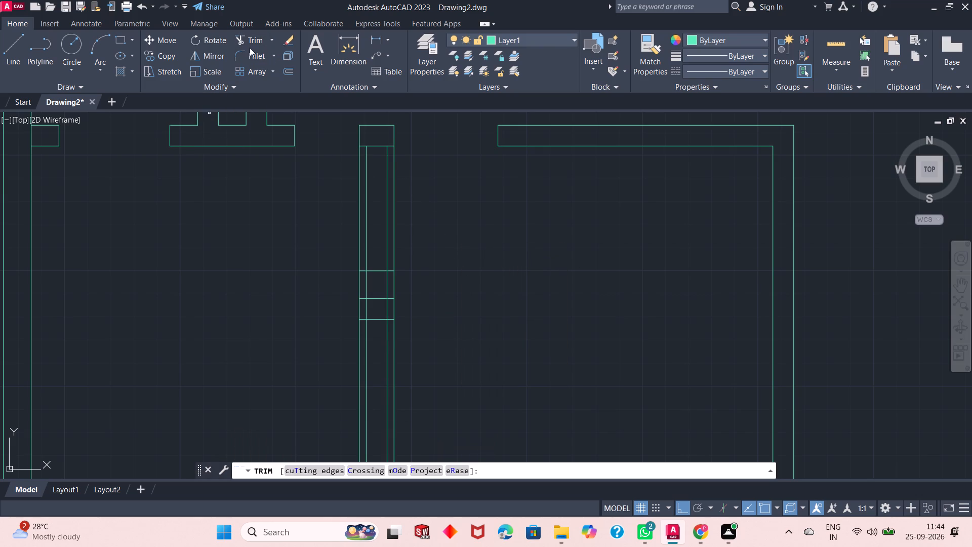
pyautogui.click(359, 168)
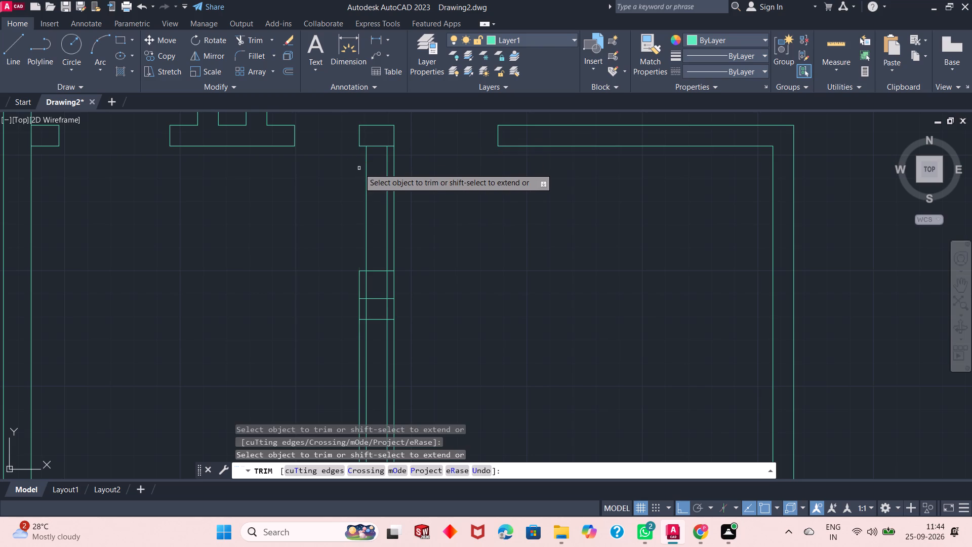
pyautogui.click(394, 159)
pyautogui.click(378, 144)
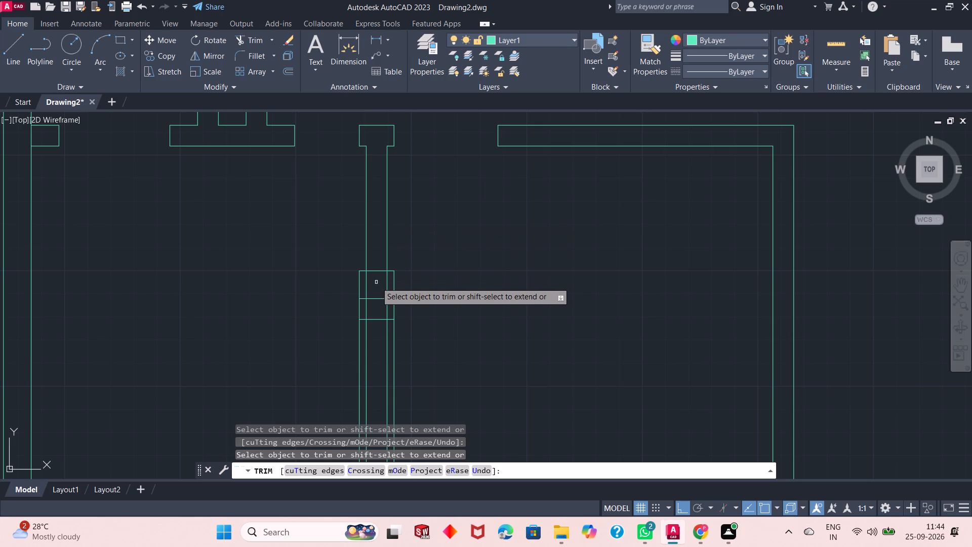
# Trim the first cross line's overhangs and the cross-line ends and outer vertical line east of the partition.
pyautogui.click(361, 271)
pyautogui.click(361, 270)
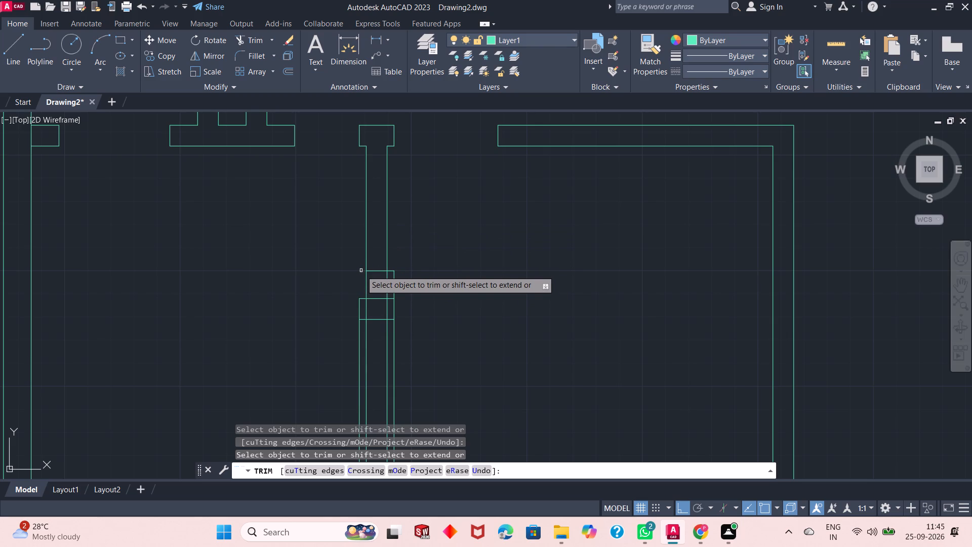
pyautogui.click(389, 271)
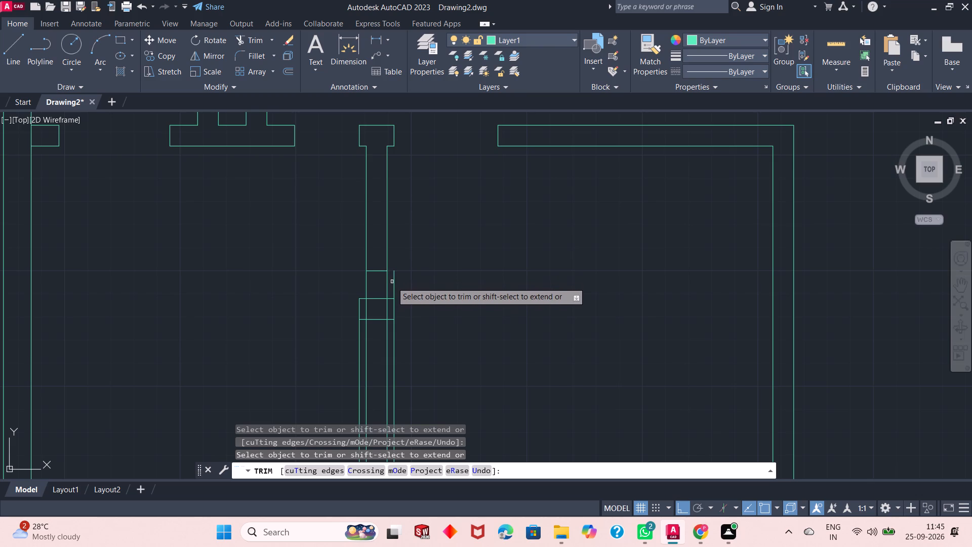
pyautogui.click(393, 287)
pyautogui.click(392, 297)
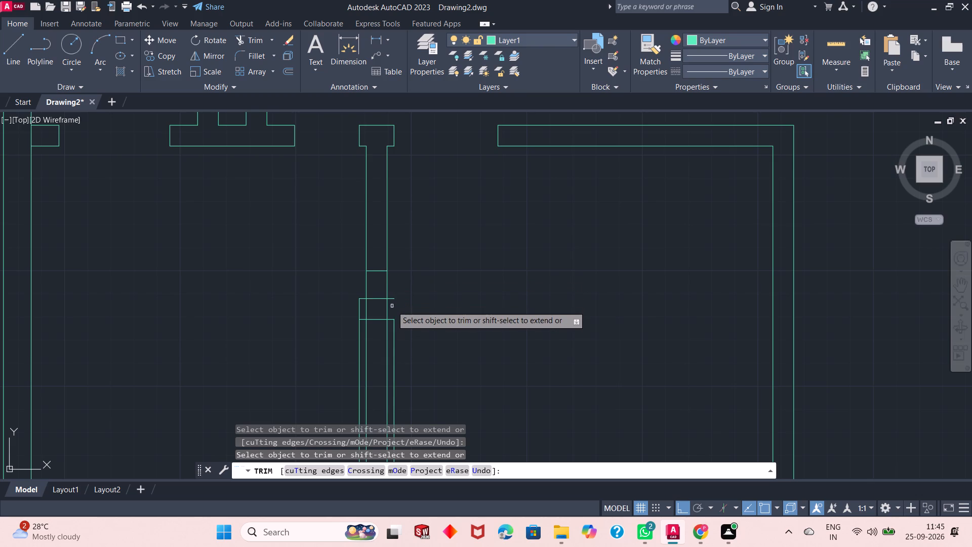
pyautogui.click(392, 320)
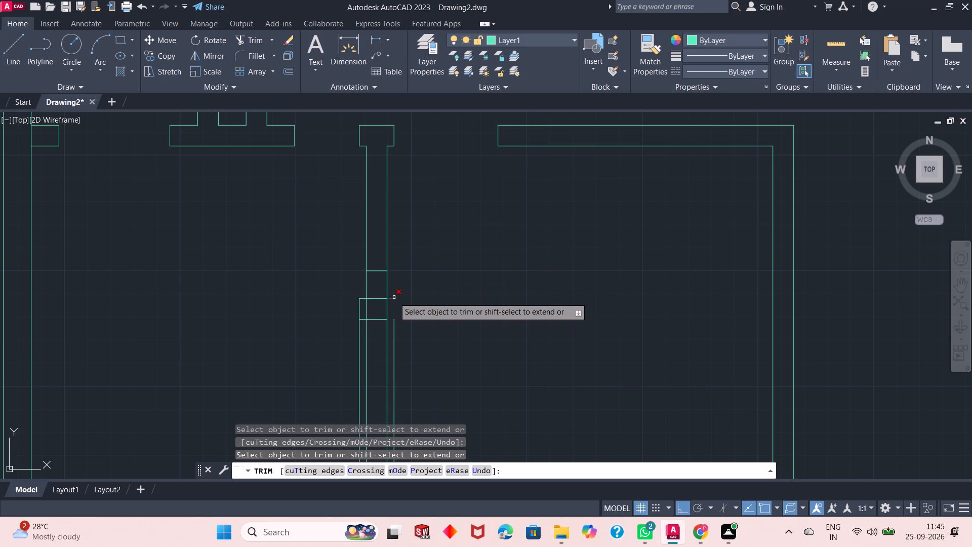
pyautogui.click(394, 297)
pyautogui.click(395, 344)
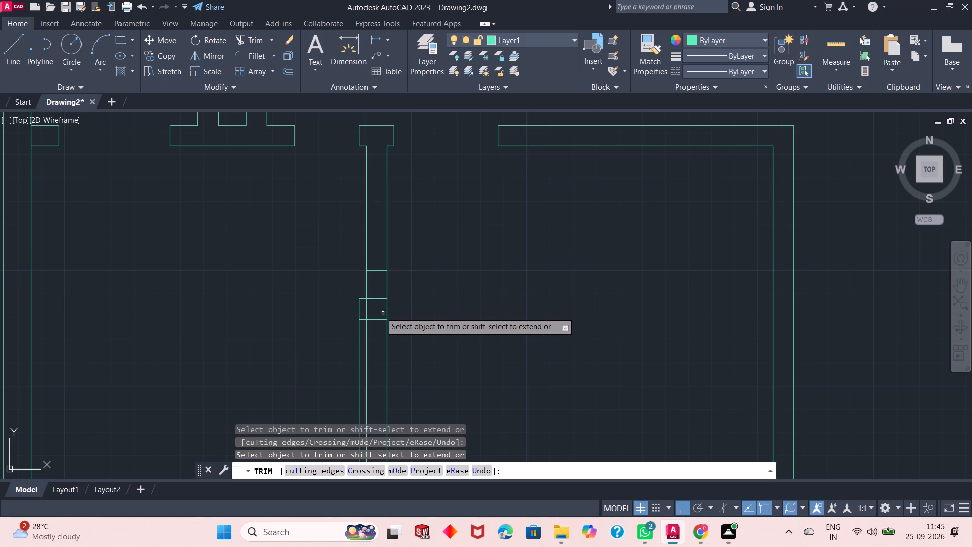
# Trim the remaining cross-line ends and the outer vertical line west of the partition.
pyautogui.click(364, 300)
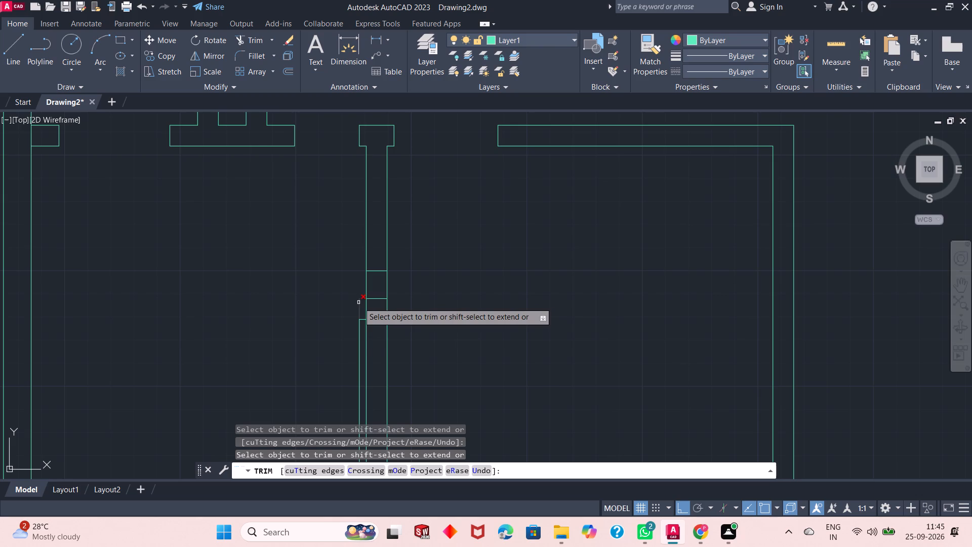
pyautogui.click(358, 303)
pyautogui.click(361, 328)
pyautogui.click(362, 318)
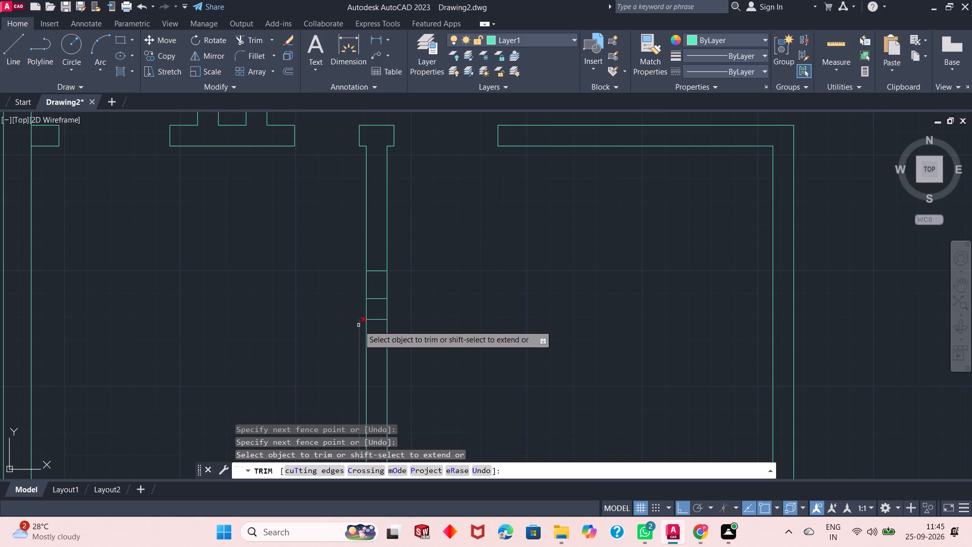
pyautogui.click(358, 325)
pyautogui.rightClick(412, 267)
pyautogui.click(433, 272)
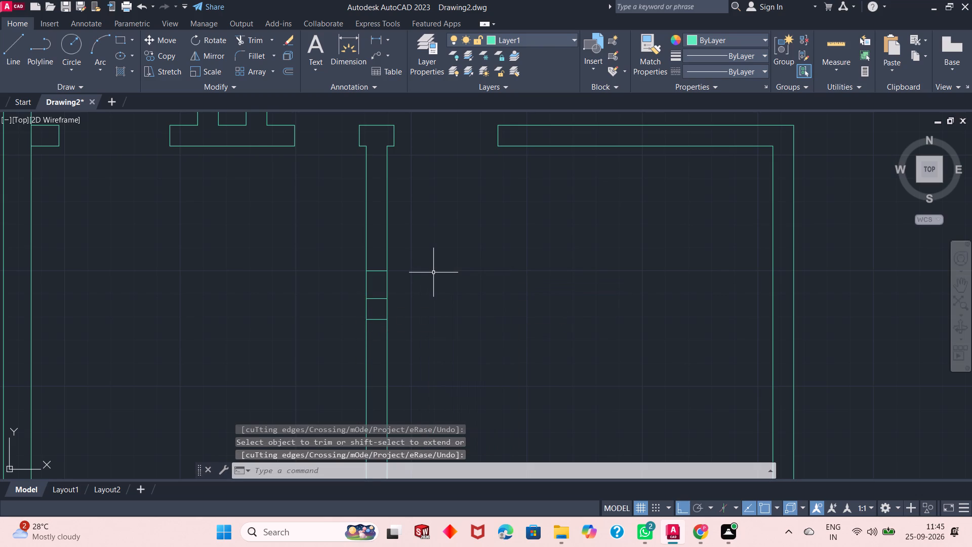
# Draw a line 1'9" west from the first cross line's west end, continuing south to the bottom wall's inner face.
pyautogui.click(14, 45)
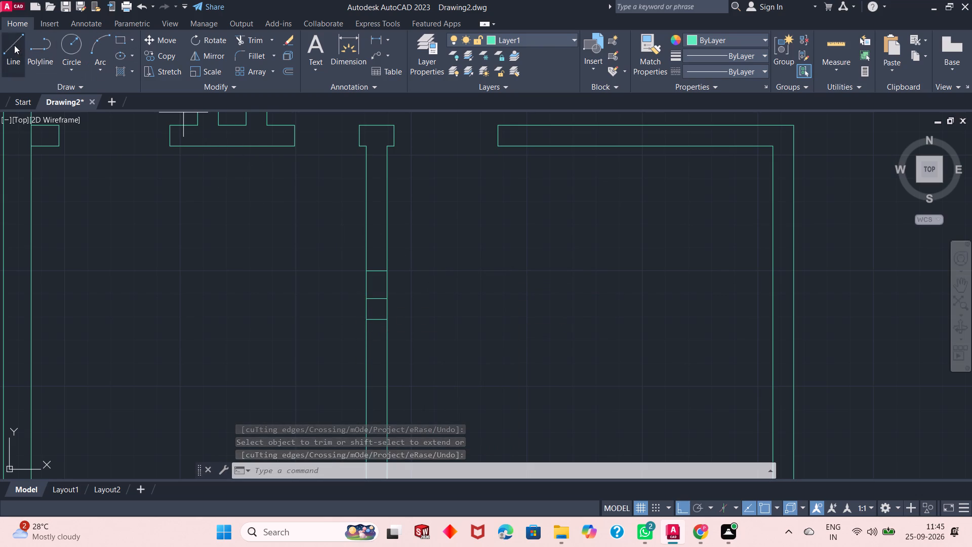
pyautogui.click(366, 270)
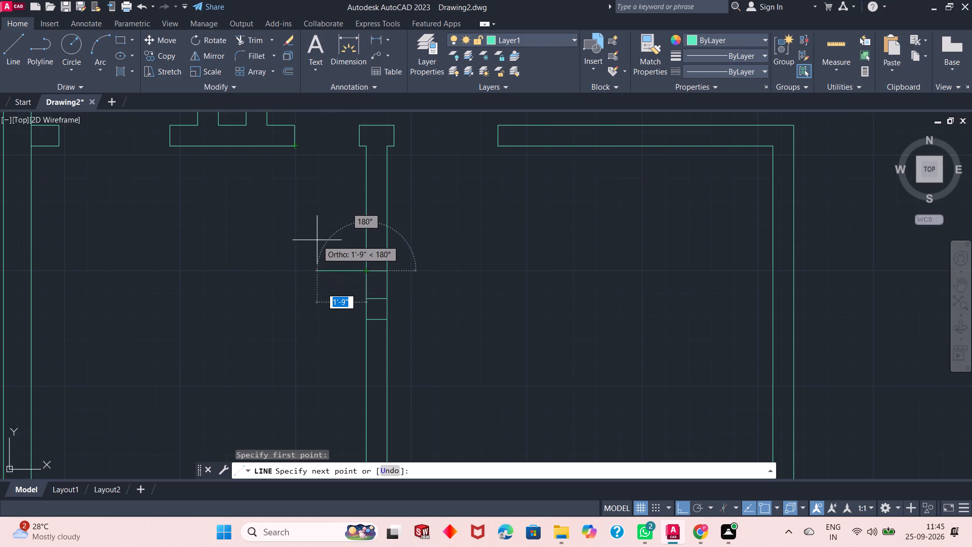
pyautogui.write('1\'9"')
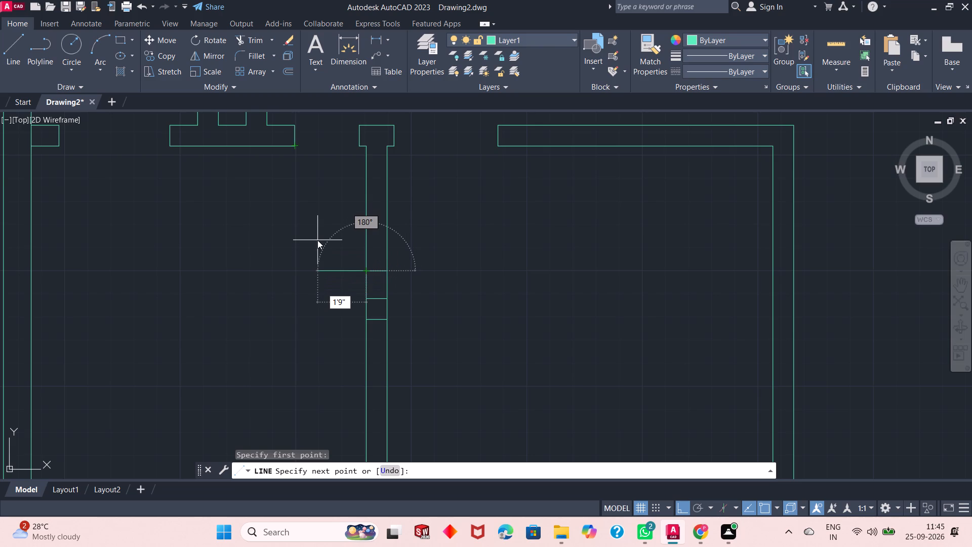
pyautogui.press('Return')
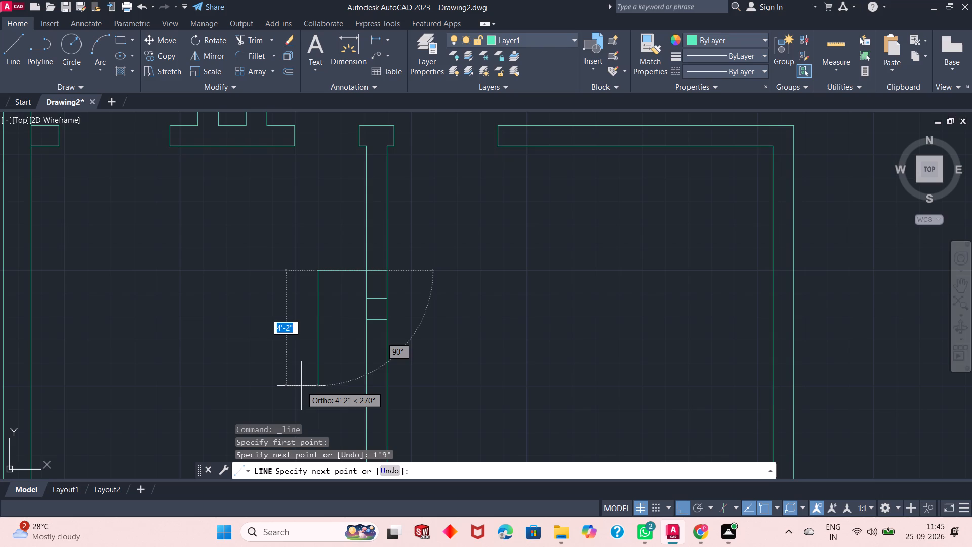
pyautogui.scroll(1, 301, 386)
pyautogui.scroll(-2, 343, 318)
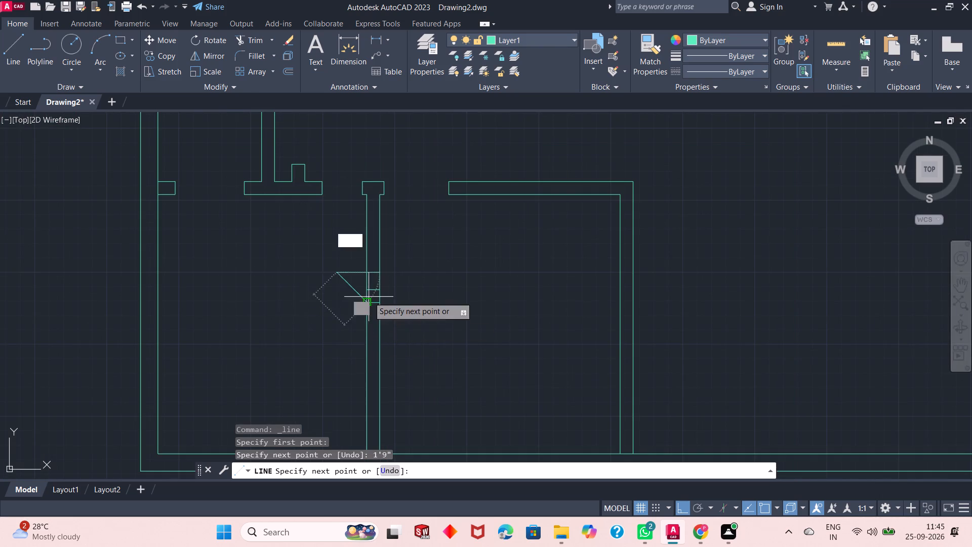
pyautogui.scroll(-2, 369, 297)
pyautogui.scroll(2, 363, 353)
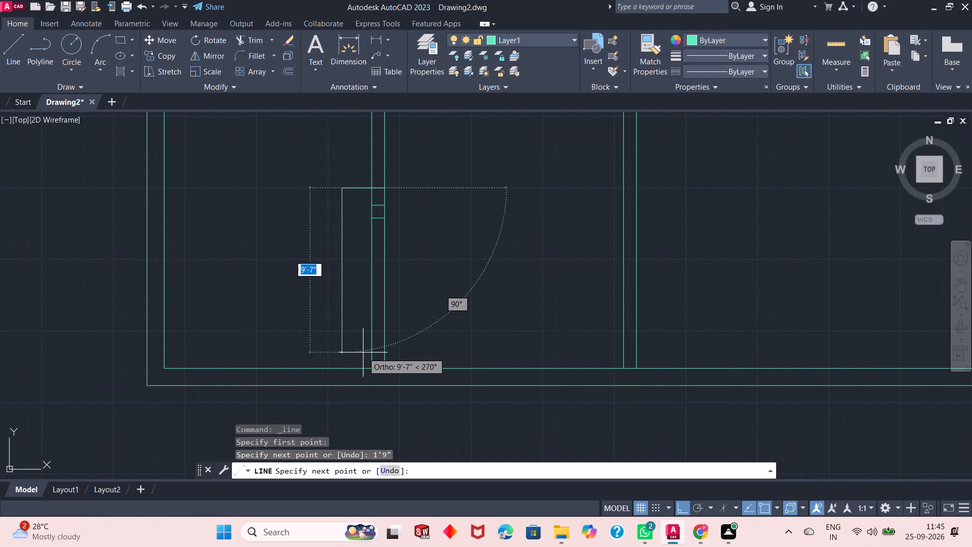
pyautogui.scroll(1, 363, 353)
pyautogui.click(329, 378)
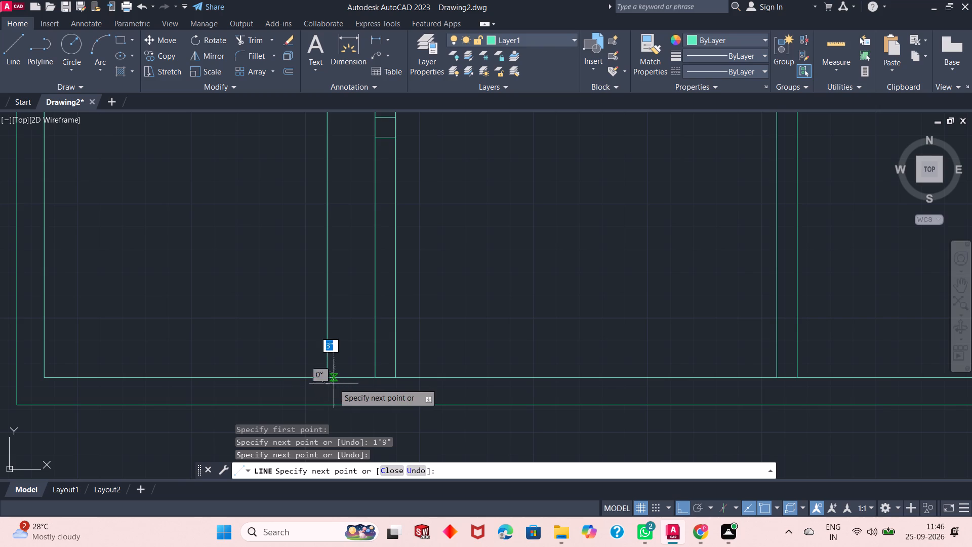
pyautogui.press('Escape')
pyautogui.scroll(1, 352, 320)
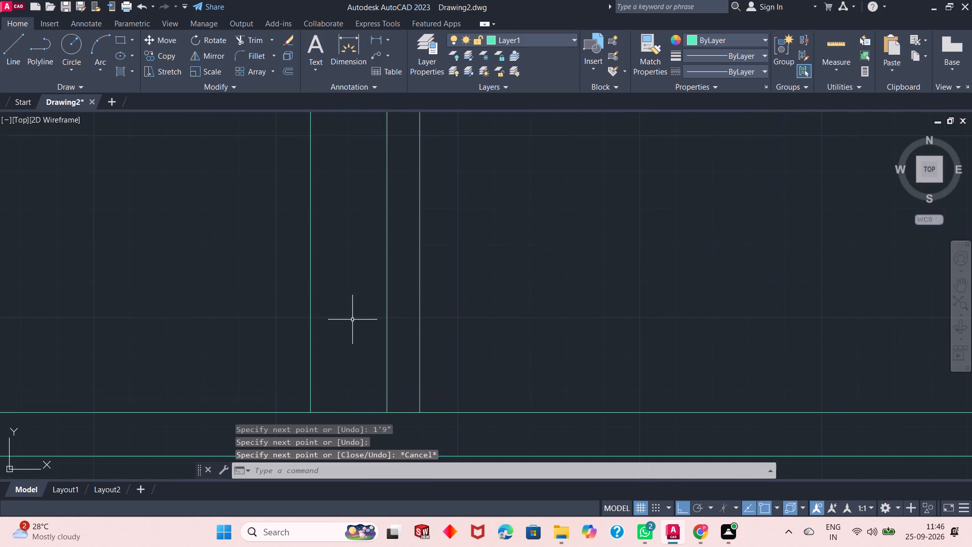
pyautogui.scroll(-2, 352, 320)
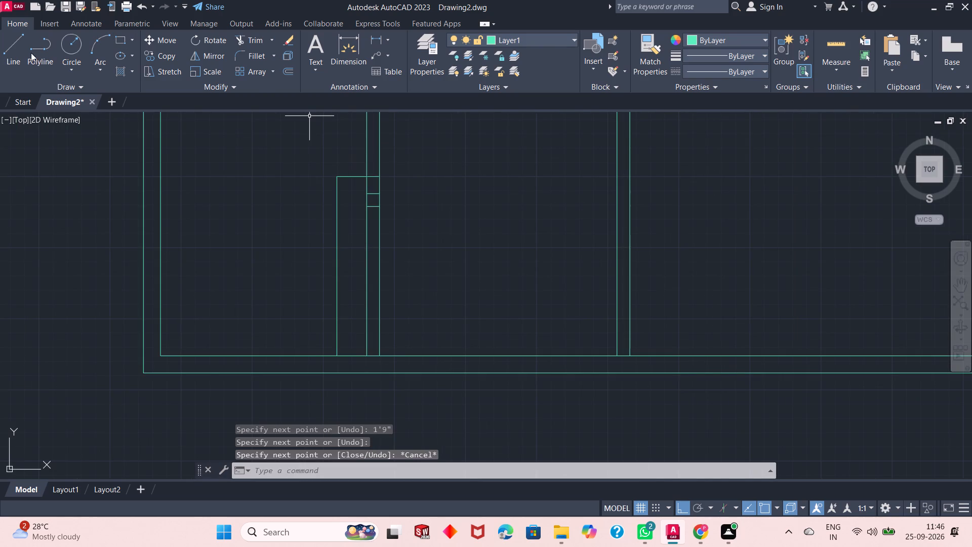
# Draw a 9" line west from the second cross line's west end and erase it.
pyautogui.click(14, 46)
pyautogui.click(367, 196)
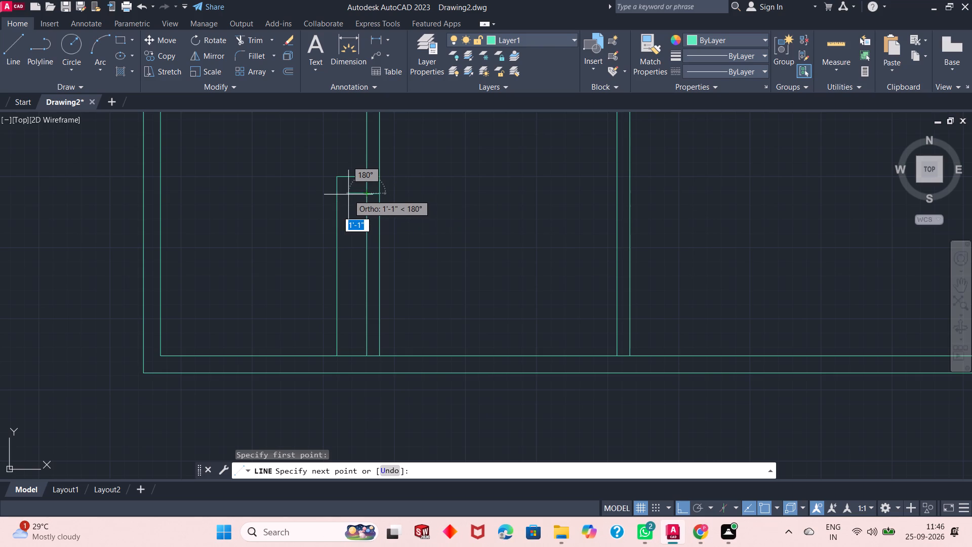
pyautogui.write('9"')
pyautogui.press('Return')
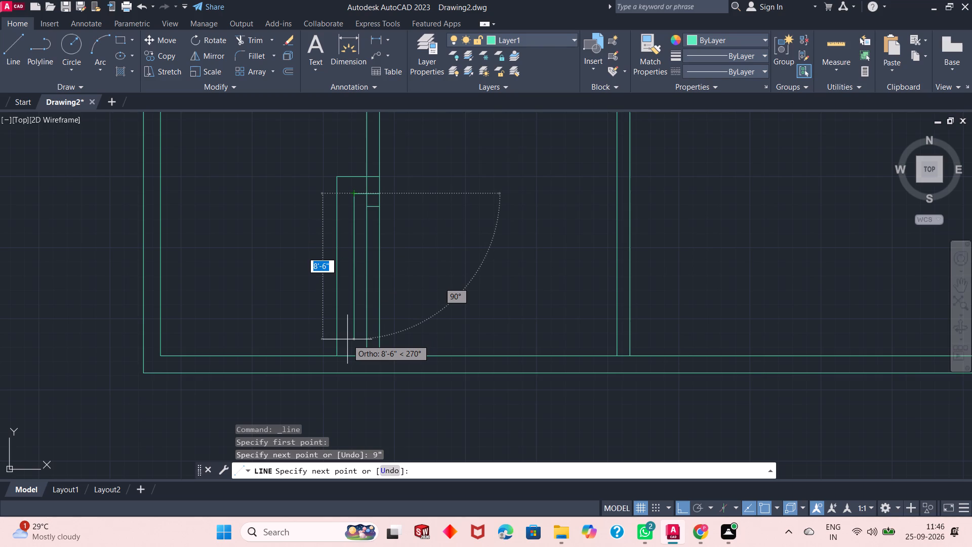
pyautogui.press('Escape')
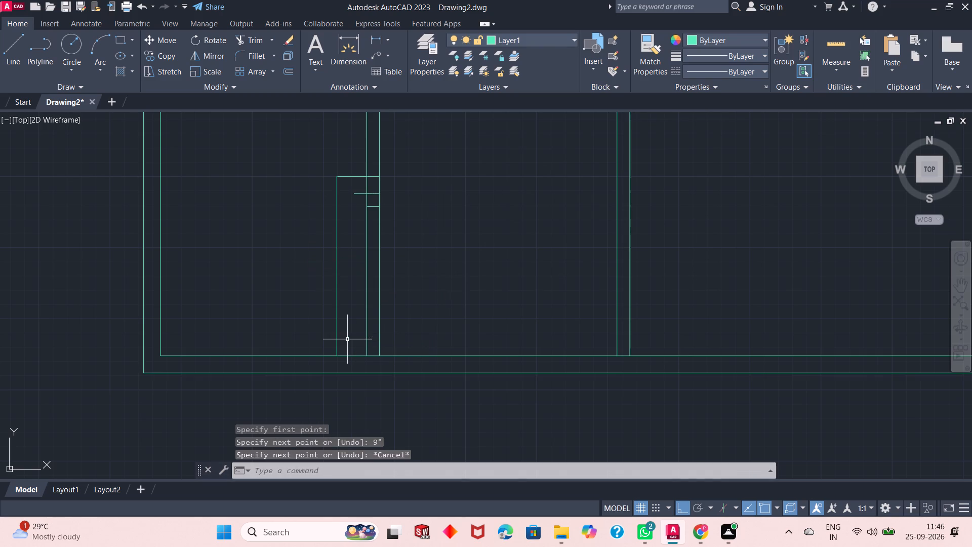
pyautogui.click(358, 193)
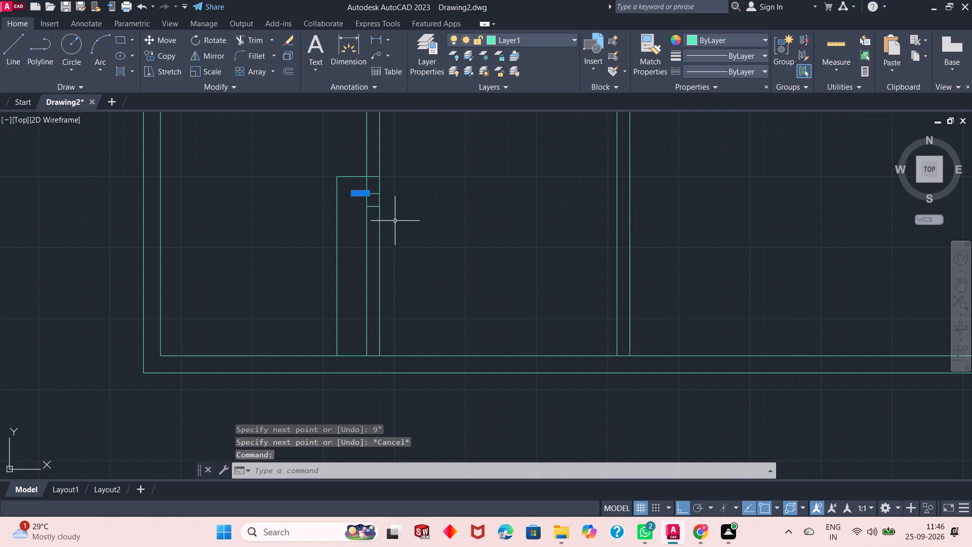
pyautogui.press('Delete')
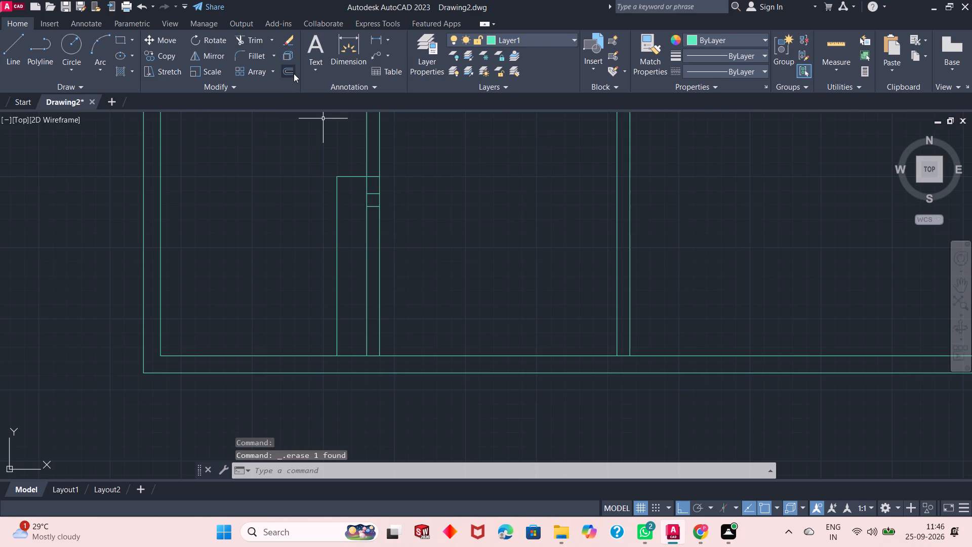
# Offset the second cross line between the partition faces 3" north using the Through option.
pyautogui.click(290, 73)
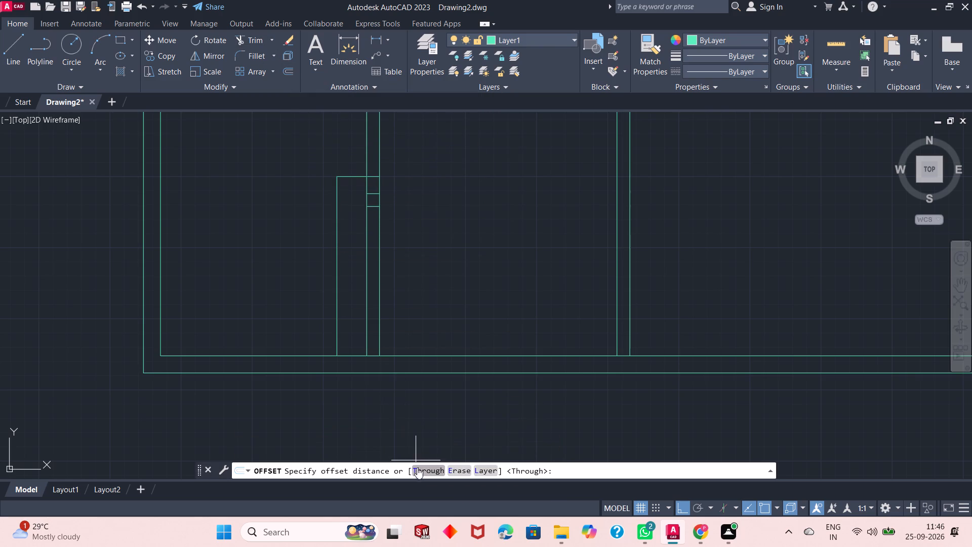
pyautogui.click(418, 470)
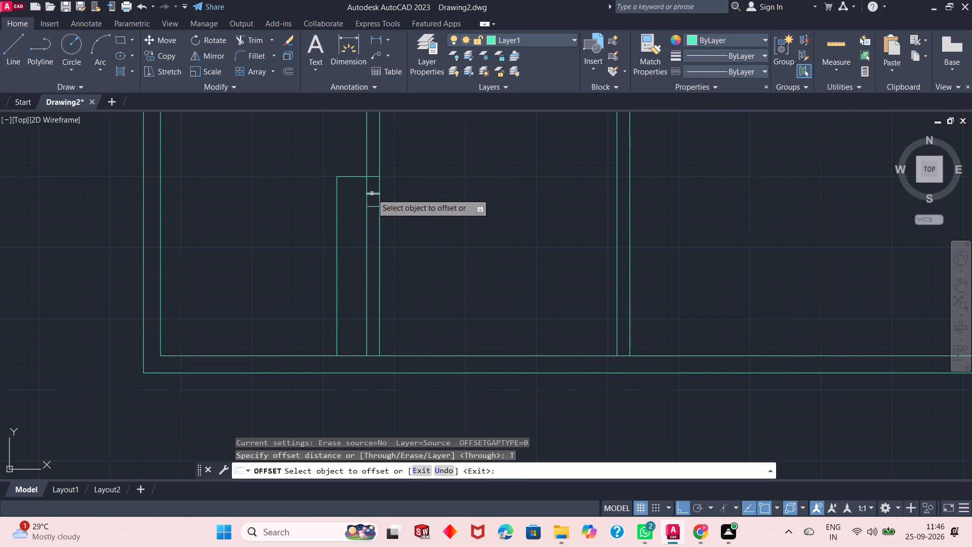
pyautogui.click(372, 193)
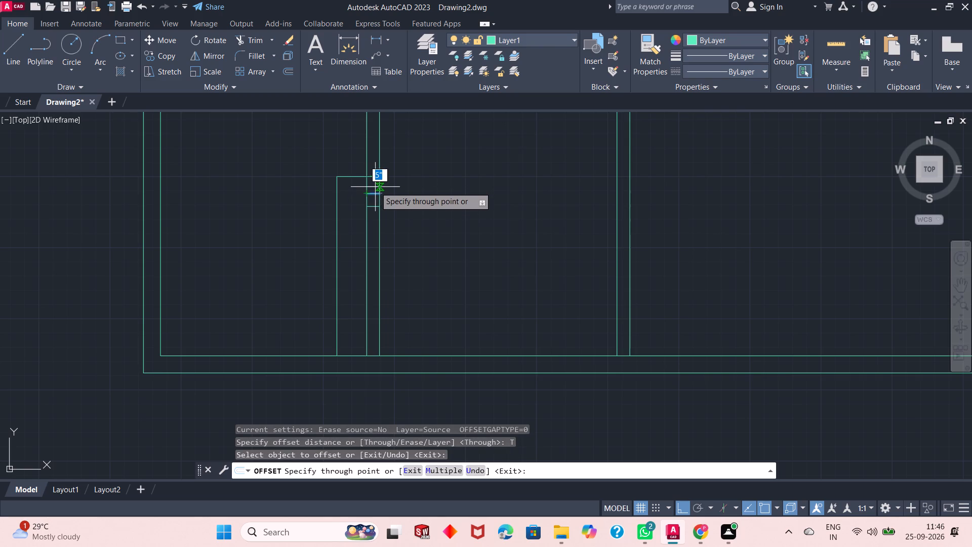
pyautogui.write('3"')
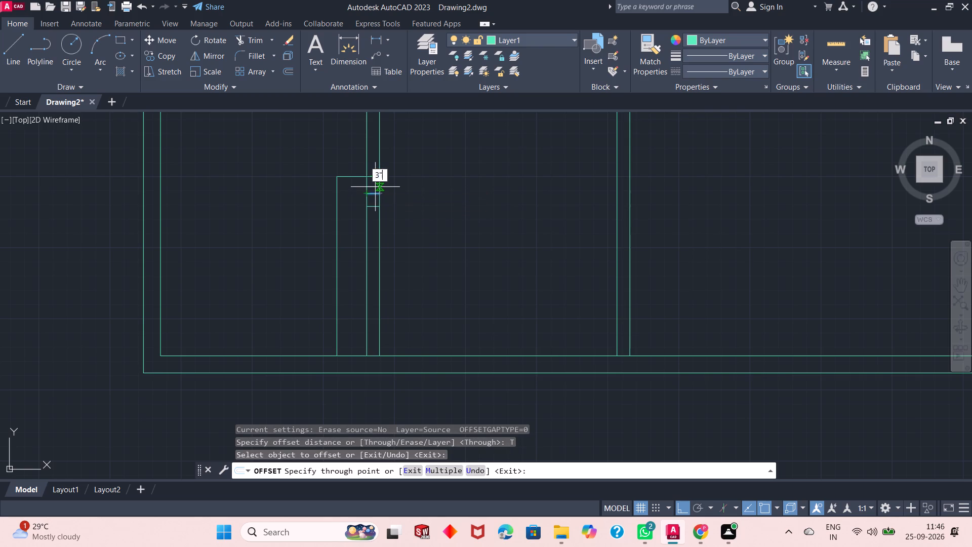
pyautogui.press('Return')
pyautogui.rightClick(385, 187)
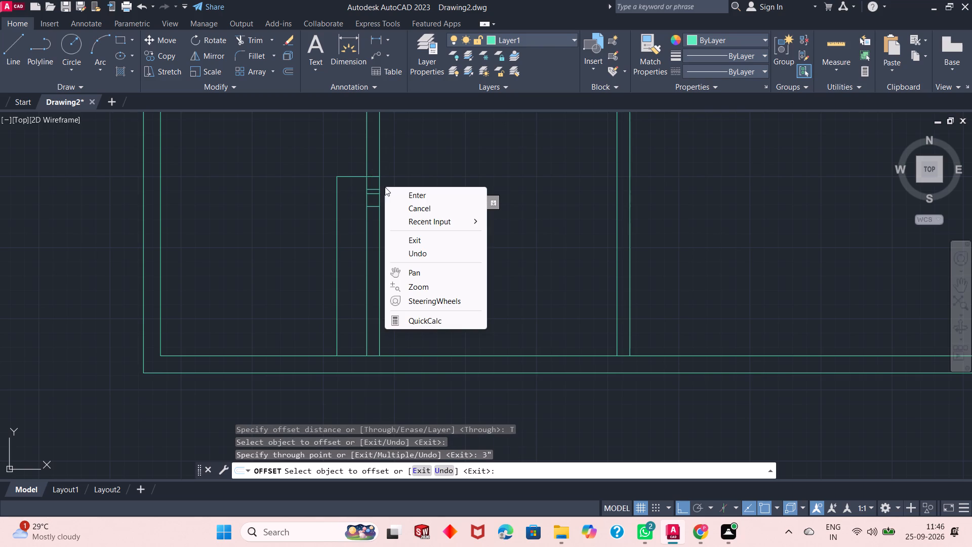
pyautogui.click(395, 198)
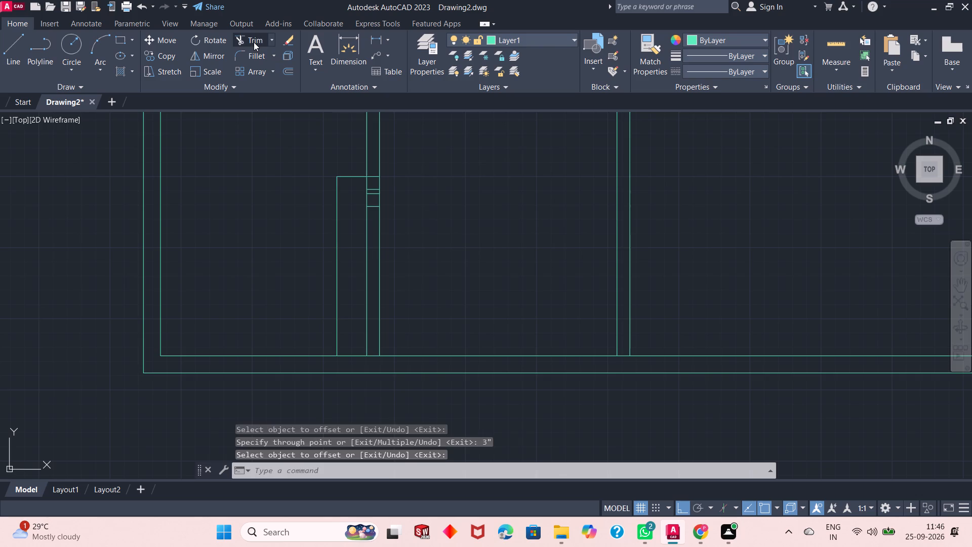
# Trim away the original cross line just south of the 3" offset copy in the partition.
pyautogui.click(254, 43)
pyautogui.scroll(-4, 377, 203)
pyautogui.scroll(4, 387, 201)
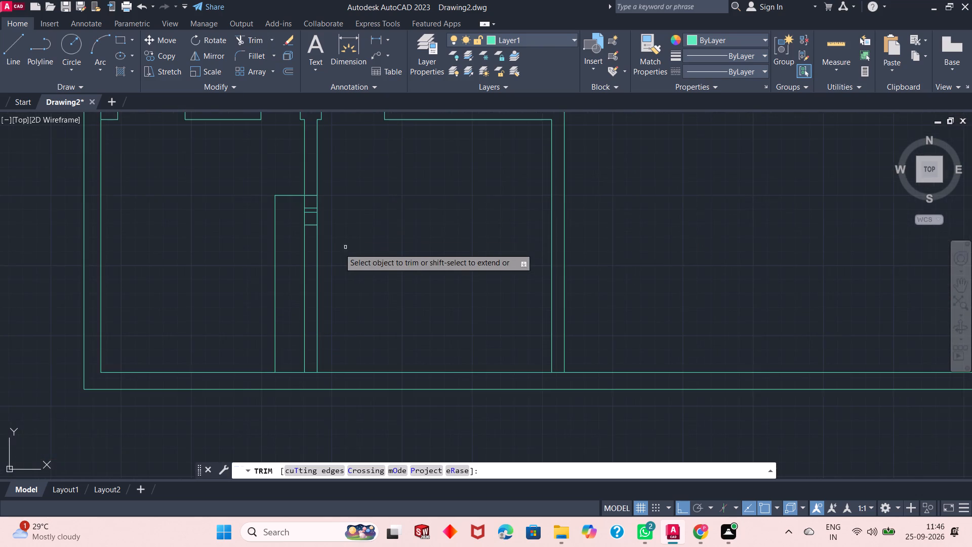
pyautogui.scroll(2, 325, 233)
pyautogui.click(289, 185)
pyautogui.scroll(-2, 364, 190)
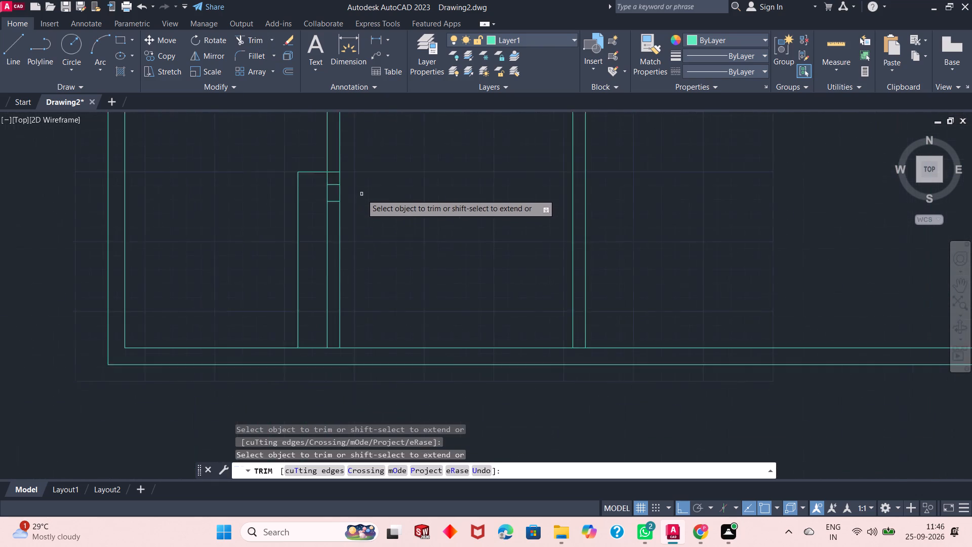
pyautogui.scroll(-2, 361, 194)
pyautogui.rightClick(380, 186)
pyautogui.click(401, 195)
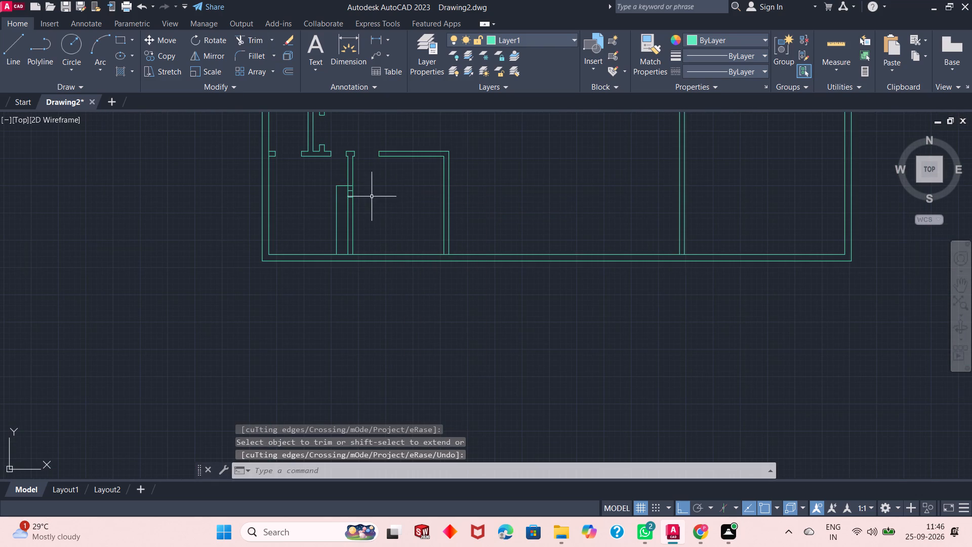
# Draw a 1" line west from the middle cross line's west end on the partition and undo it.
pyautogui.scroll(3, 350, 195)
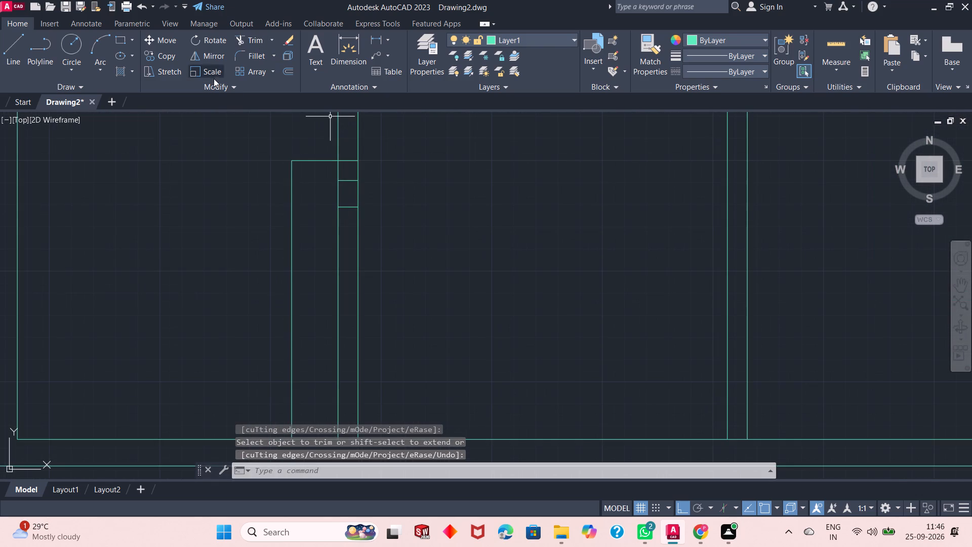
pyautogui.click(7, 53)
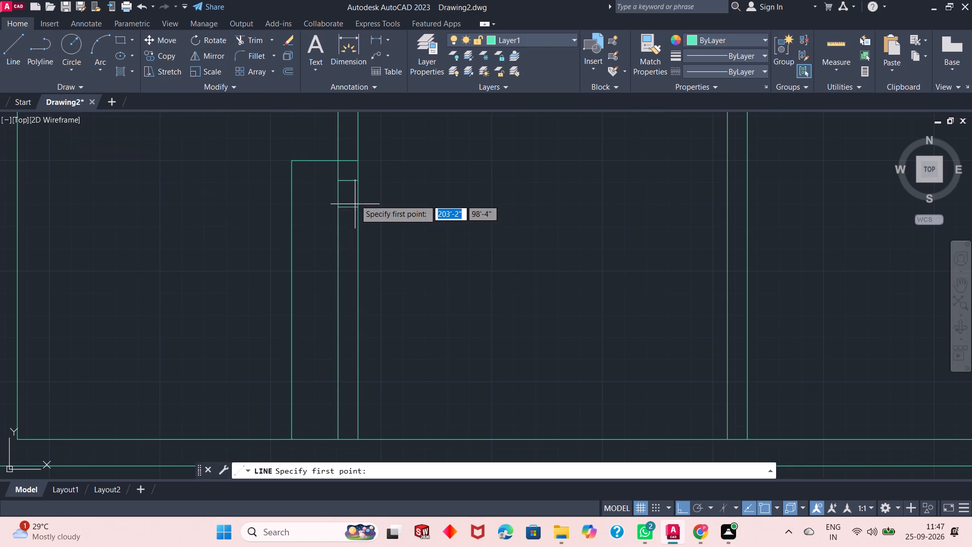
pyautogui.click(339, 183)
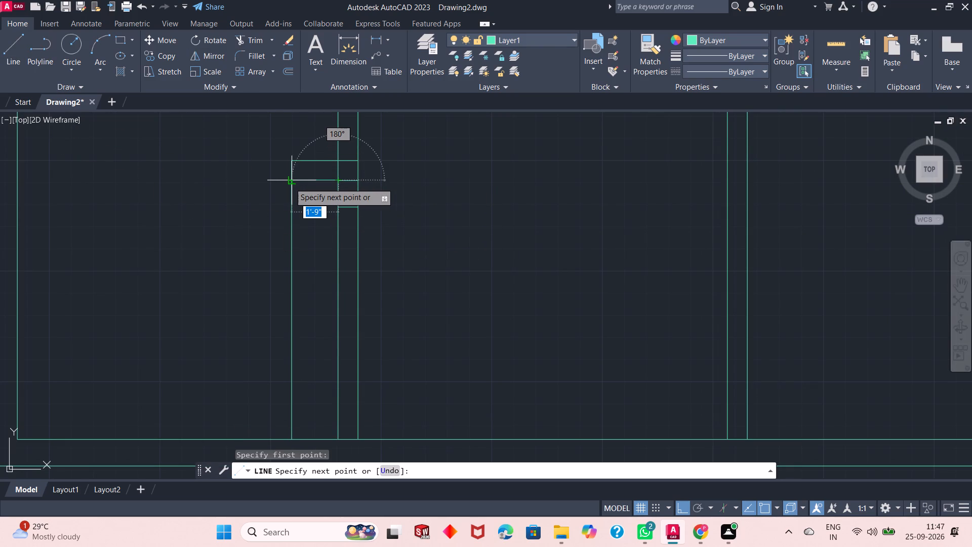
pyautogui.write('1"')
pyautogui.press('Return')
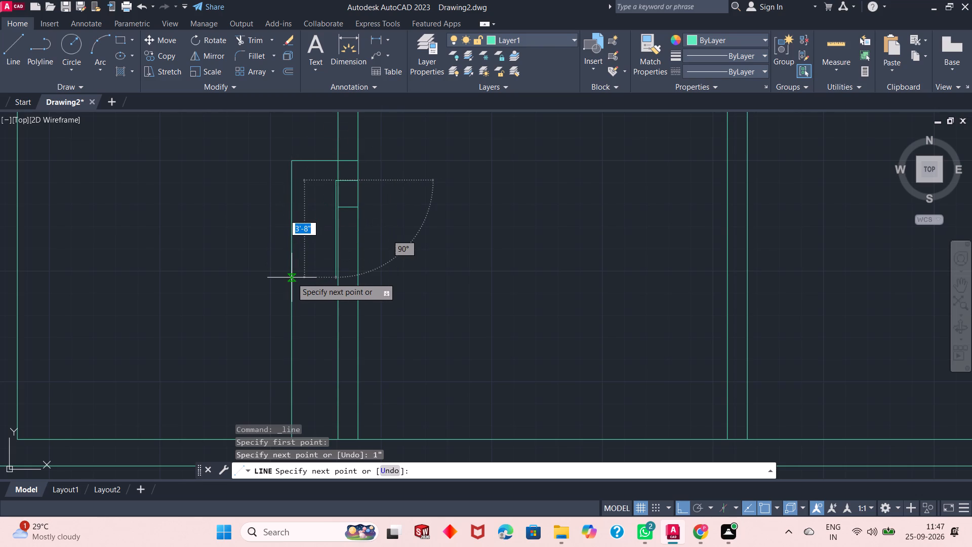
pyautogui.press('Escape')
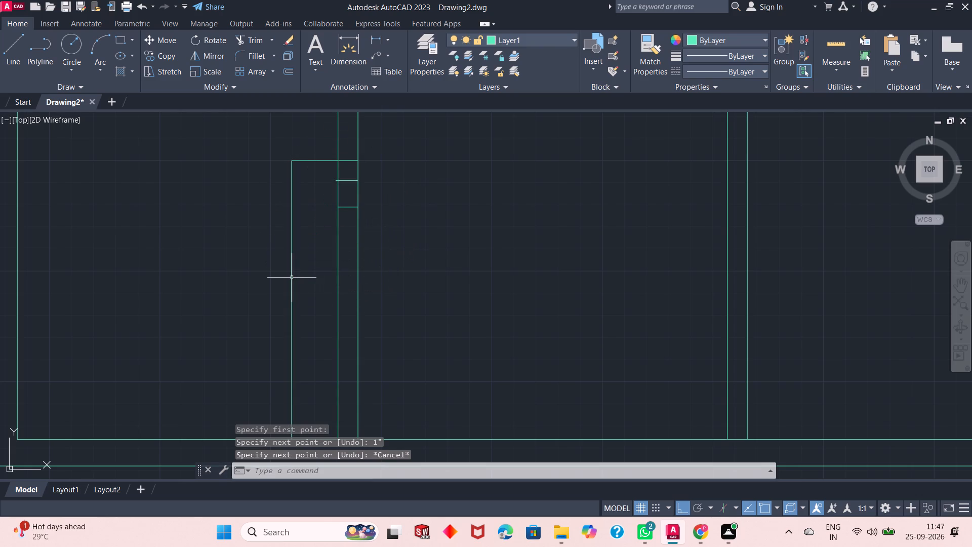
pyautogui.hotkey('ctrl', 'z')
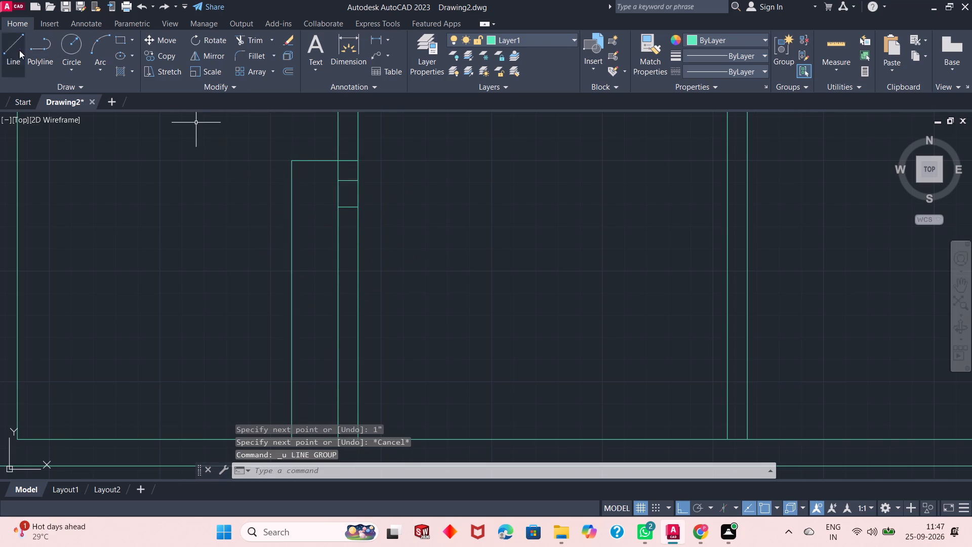
# Draw a line 1' west from the middle cross line's west end, continuing south to the bottom wall's inner face.
pyautogui.click(0, 48)
pyautogui.click(16, 58)
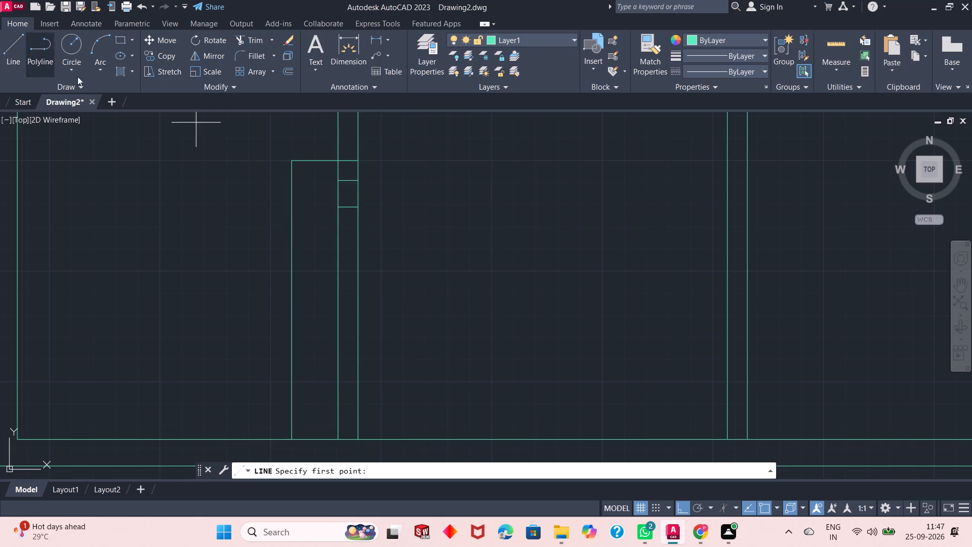
pyautogui.scroll(2, 337, 171)
pyautogui.click(334, 193)
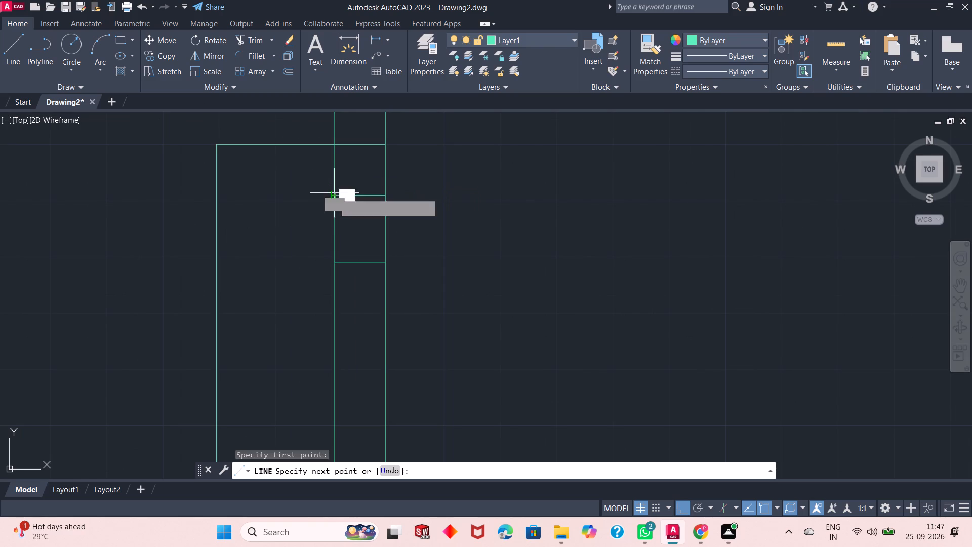
pyautogui.write("1'")
pyautogui.press('Return')
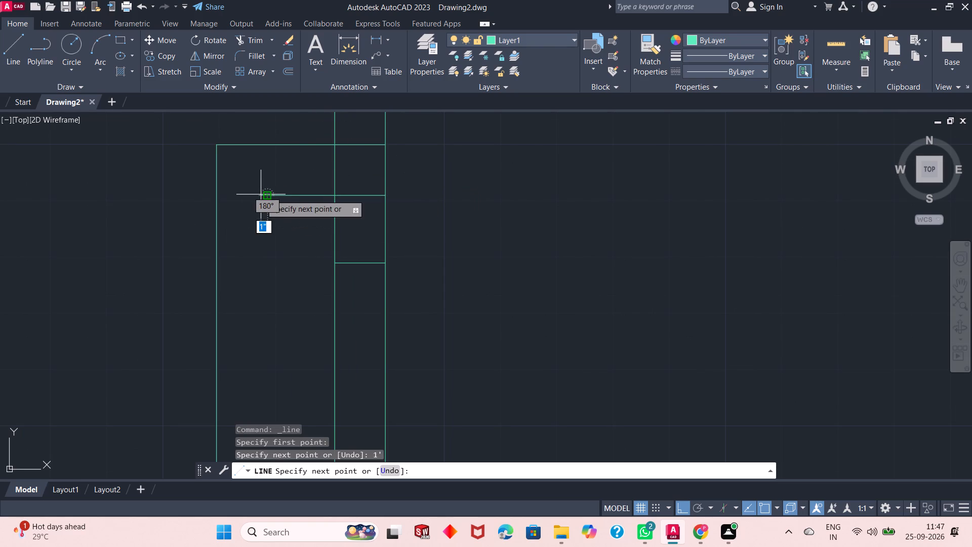
pyautogui.scroll(3, 267, 277)
pyautogui.scroll(-5, 268, 278)
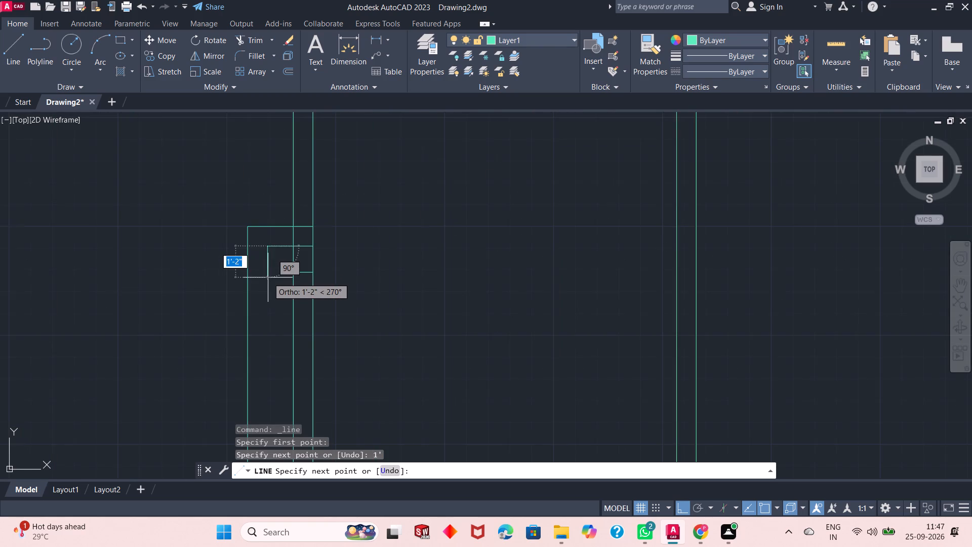
pyautogui.scroll(-3, 268, 278)
pyautogui.scroll(2, 272, 331)
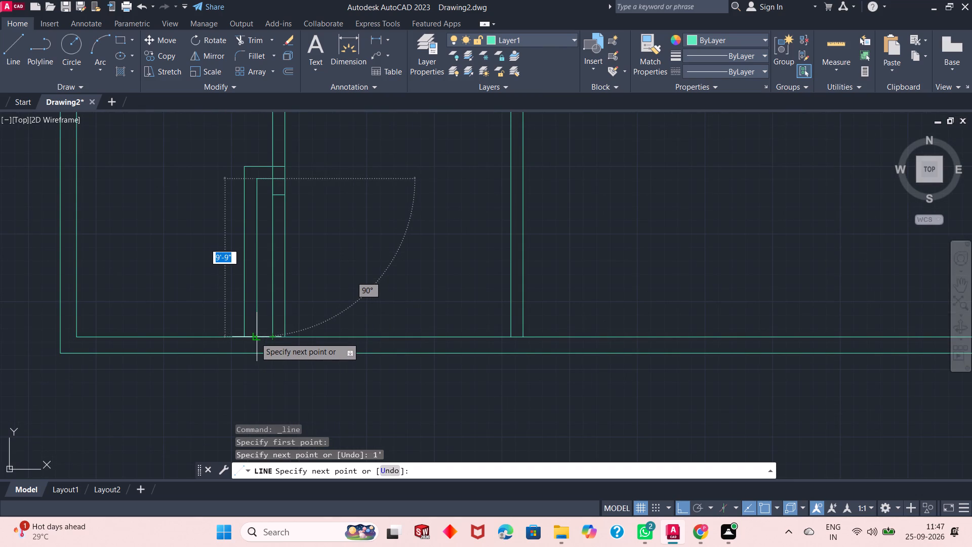
pyautogui.click(255, 338)
pyautogui.rightClick(315, 294)
pyautogui.click(326, 296)
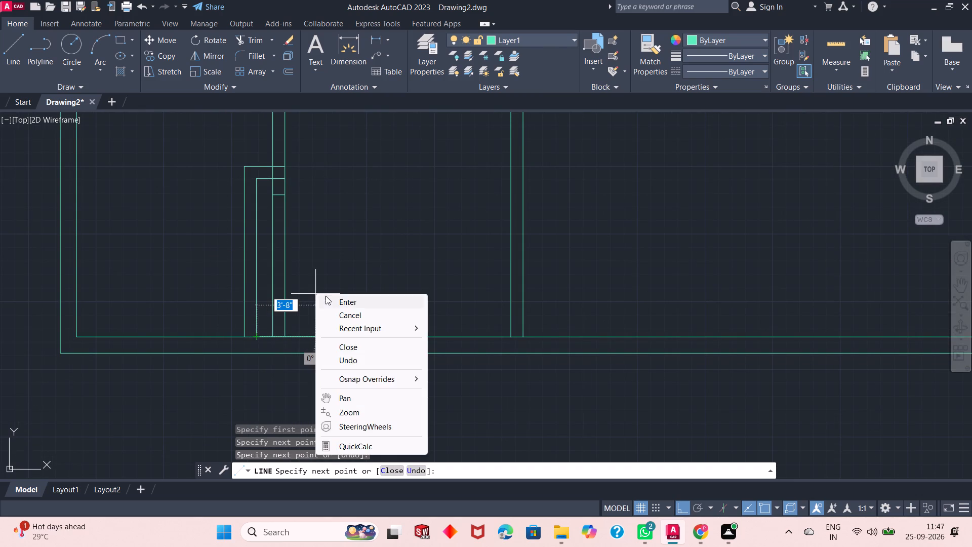
# Trim the upper two cross lines inside the partition and the west face between them to open the wall junction.
pyautogui.click(246, 43)
pyautogui.scroll(-3, 280, 166)
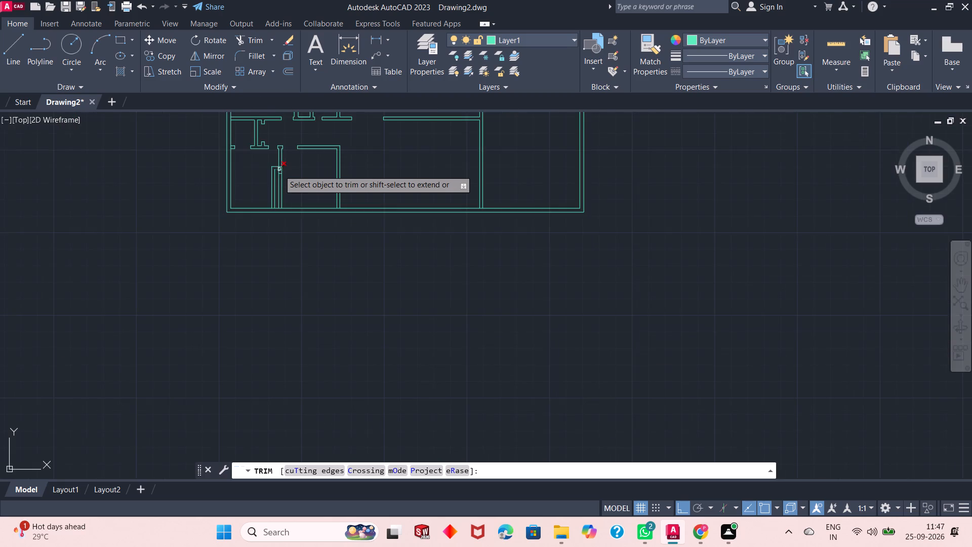
pyautogui.scroll(5, 279, 171)
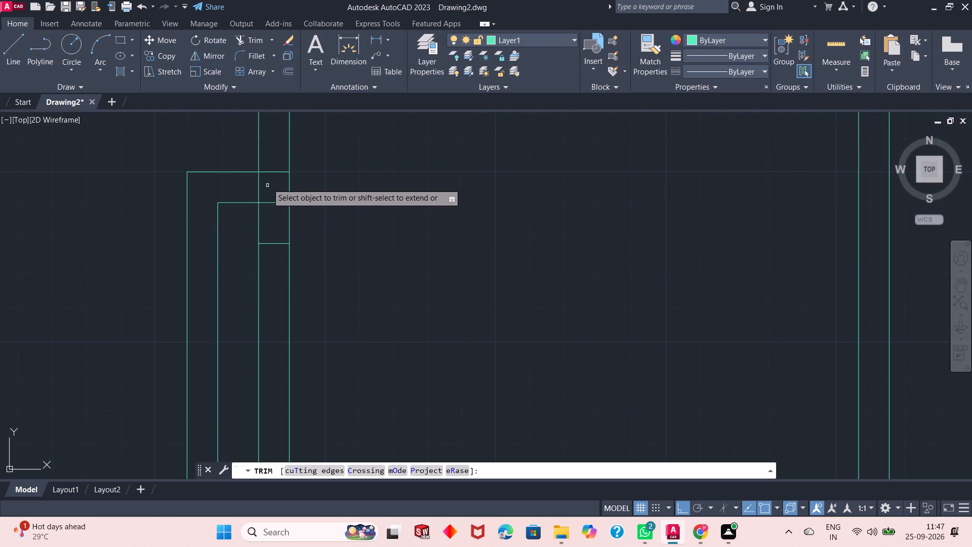
pyautogui.click(275, 169)
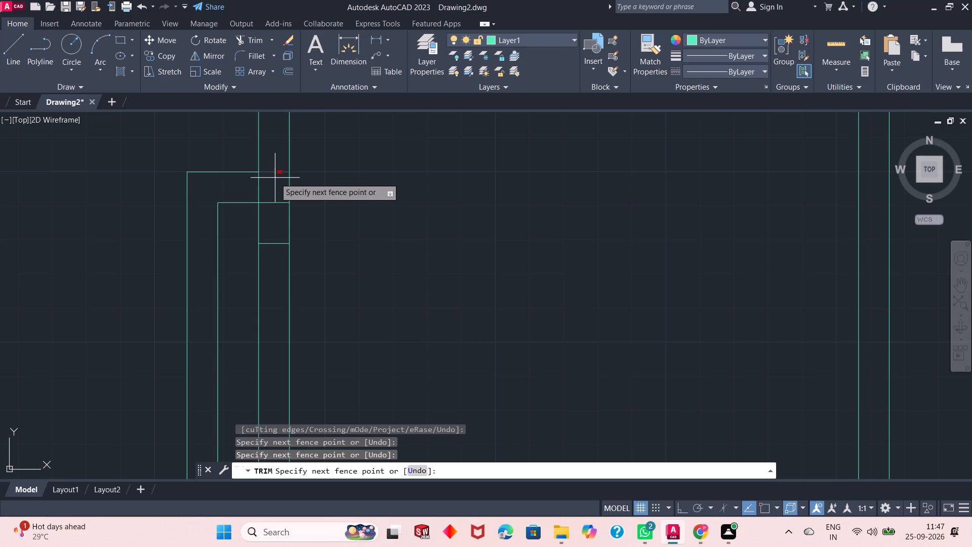
pyautogui.click(275, 208)
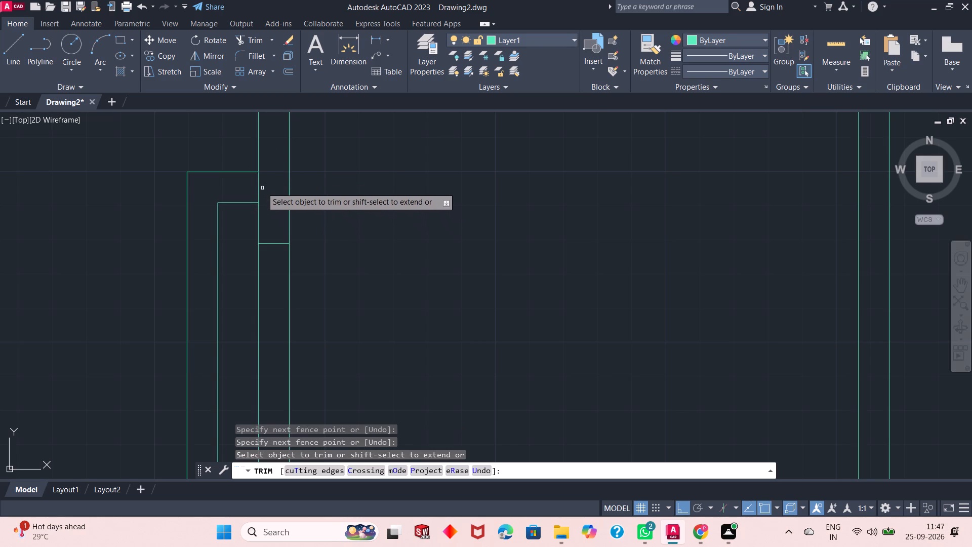
pyautogui.click(253, 184)
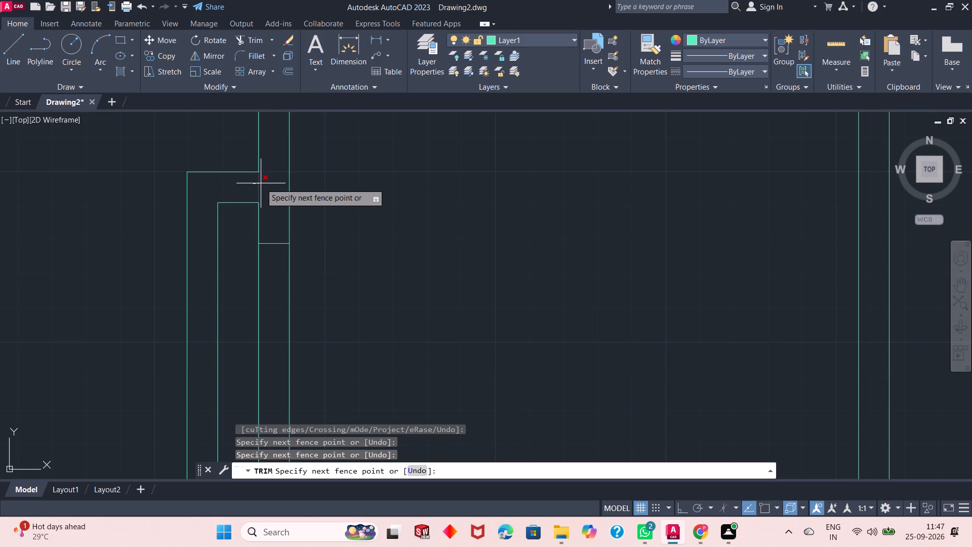
pyautogui.click(261, 183)
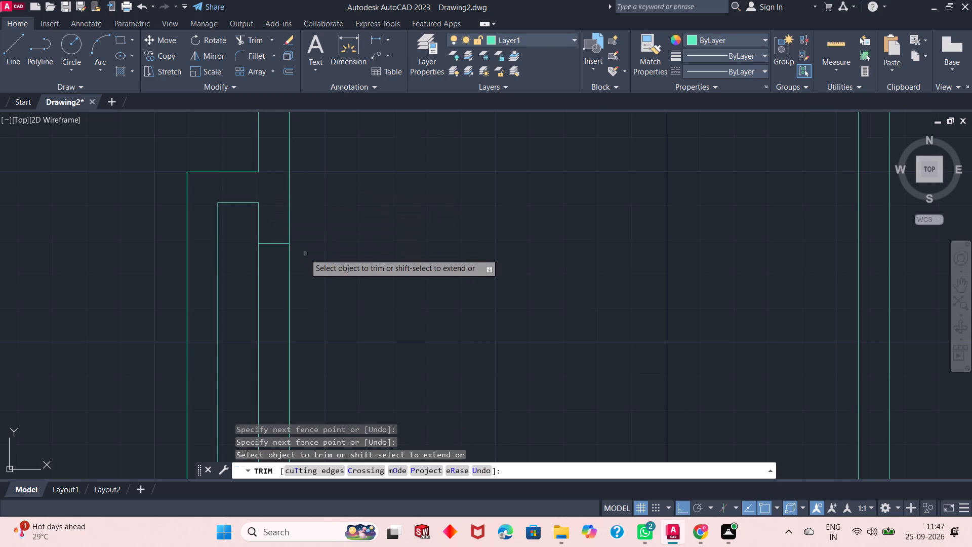
pyautogui.scroll(-2, 326, 220)
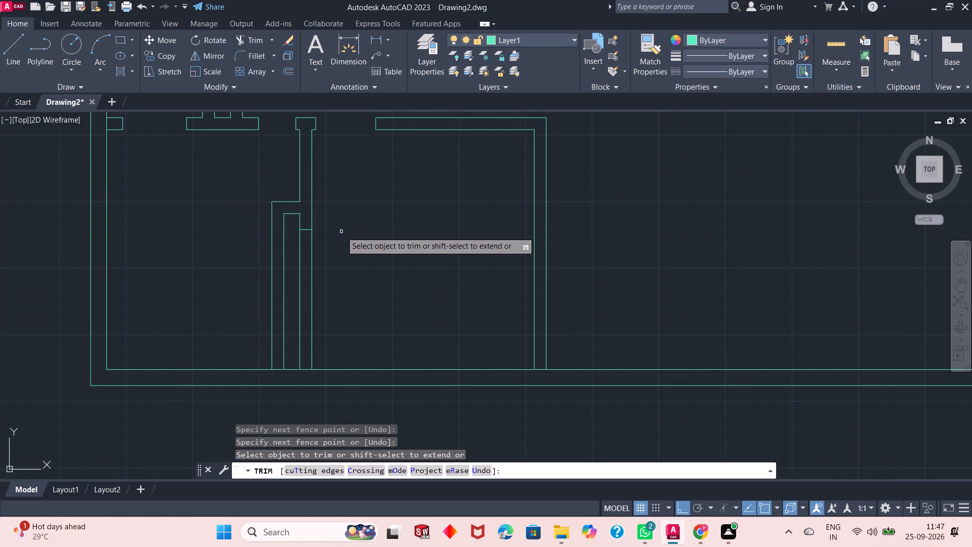
pyautogui.rightClick(341, 231)
pyautogui.click(352, 236)
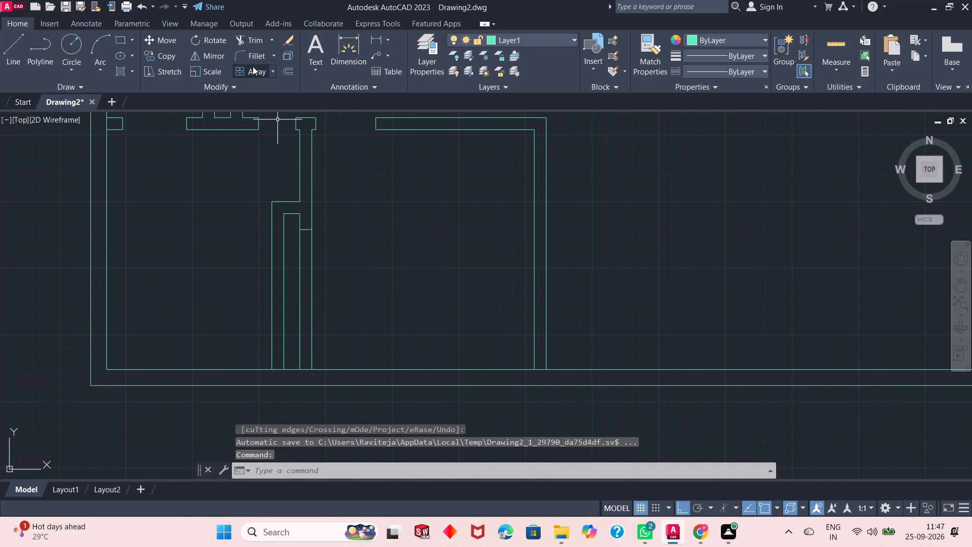
# Offset the remaining cross line in the partition 7'3" south using the Through option.
pyautogui.click(289, 74)
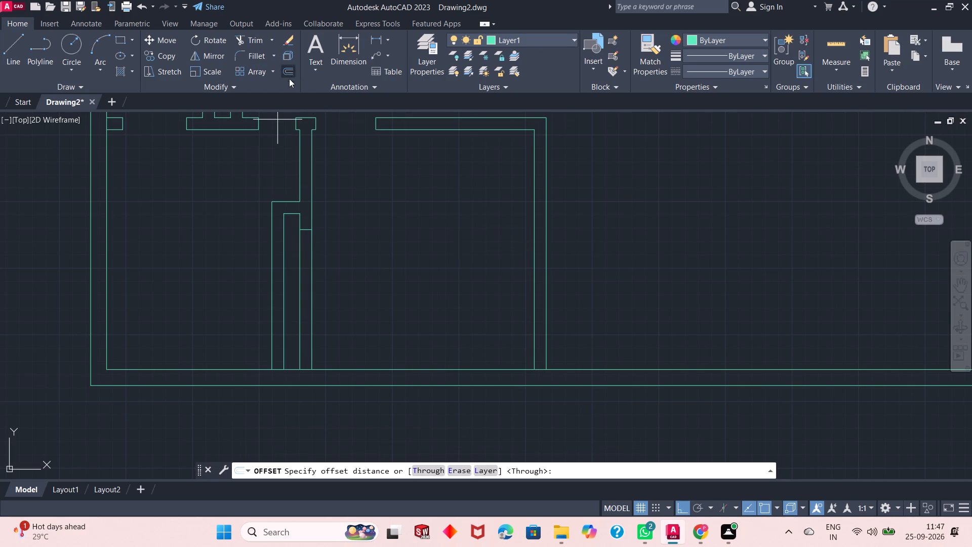
pyautogui.click(428, 471)
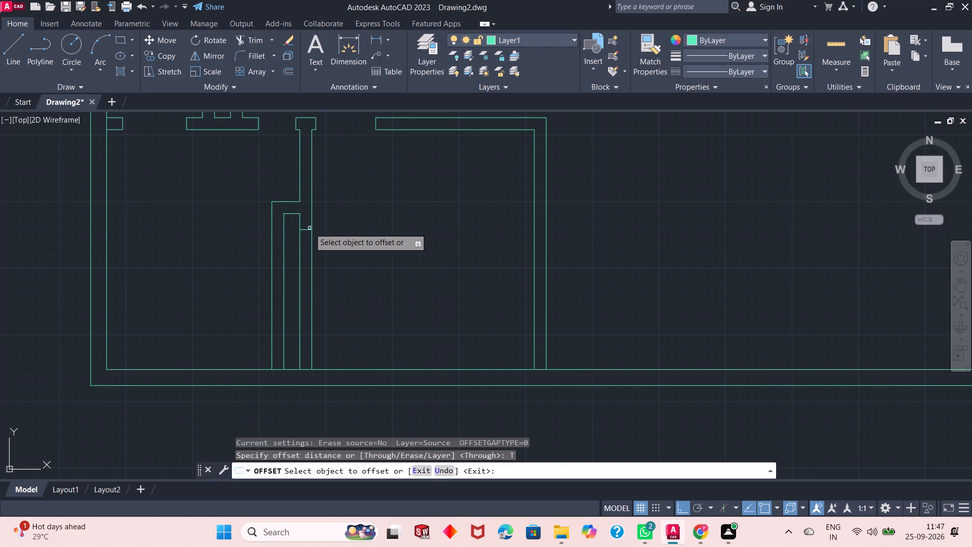
pyautogui.click(309, 229)
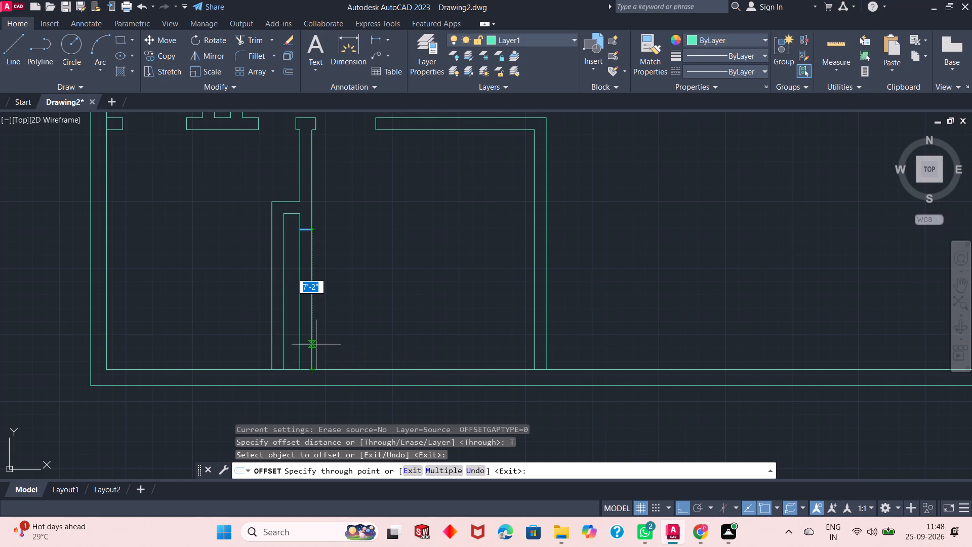
pyautogui.write('7\'3"')
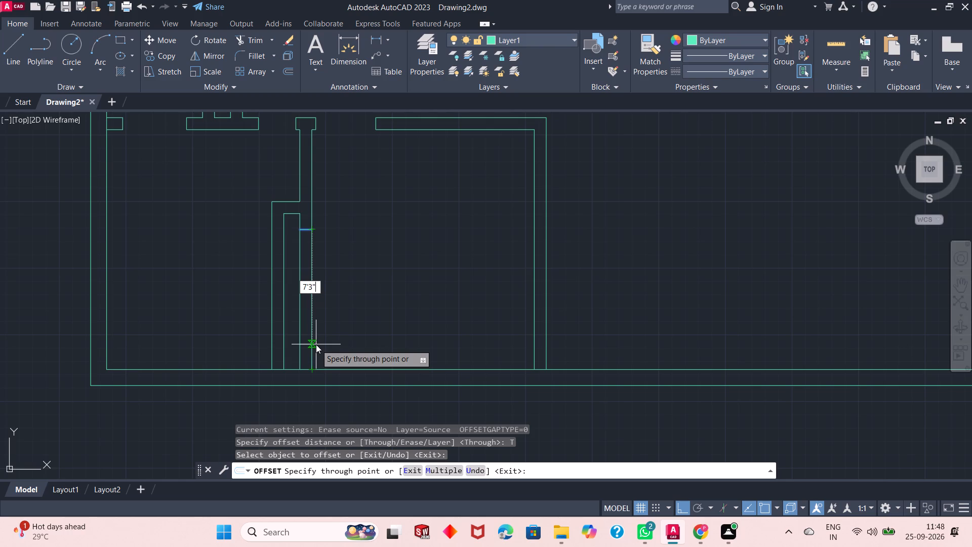
pyautogui.press('Return')
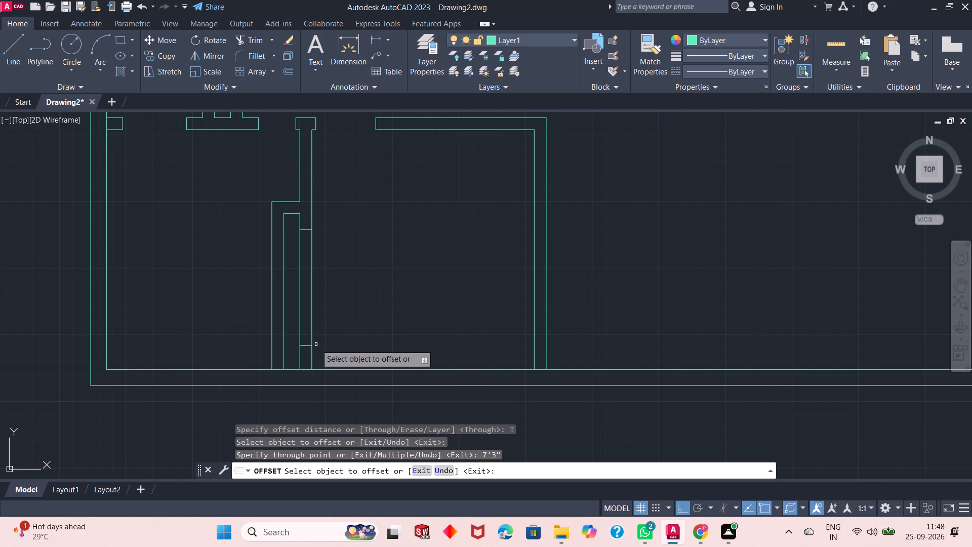
pyautogui.rightClick(347, 254)
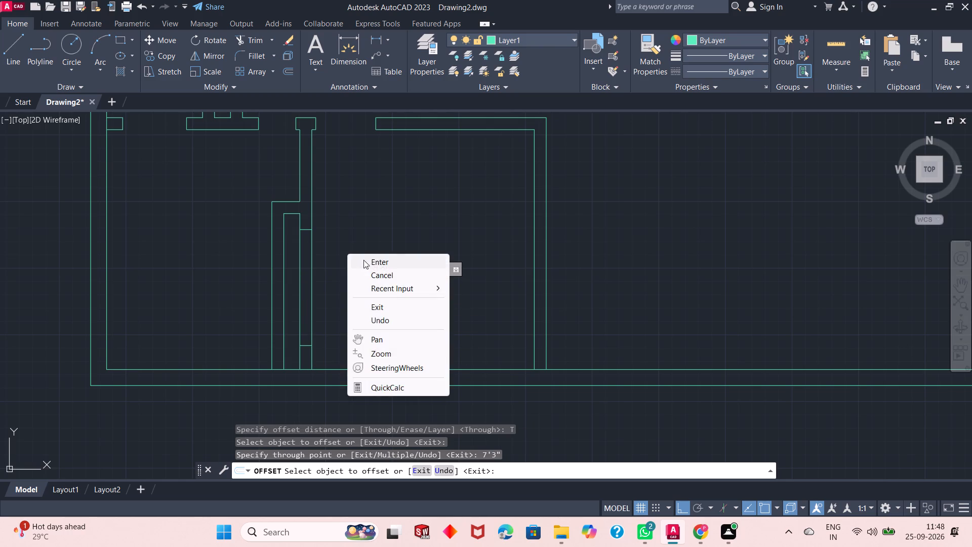
pyautogui.click(364, 260)
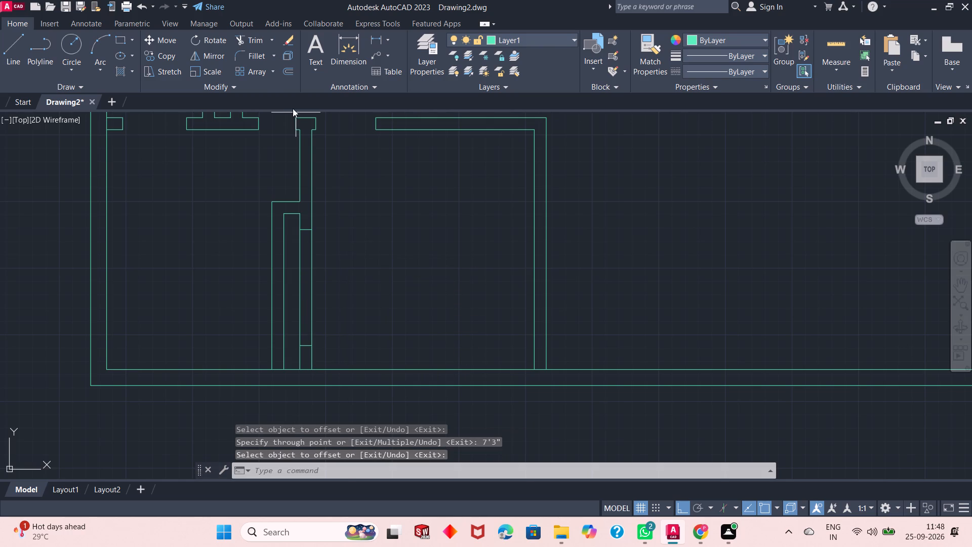
# Trim both partition faces between the two cross lines to open the recess toward the east room.
pyautogui.click(253, 36)
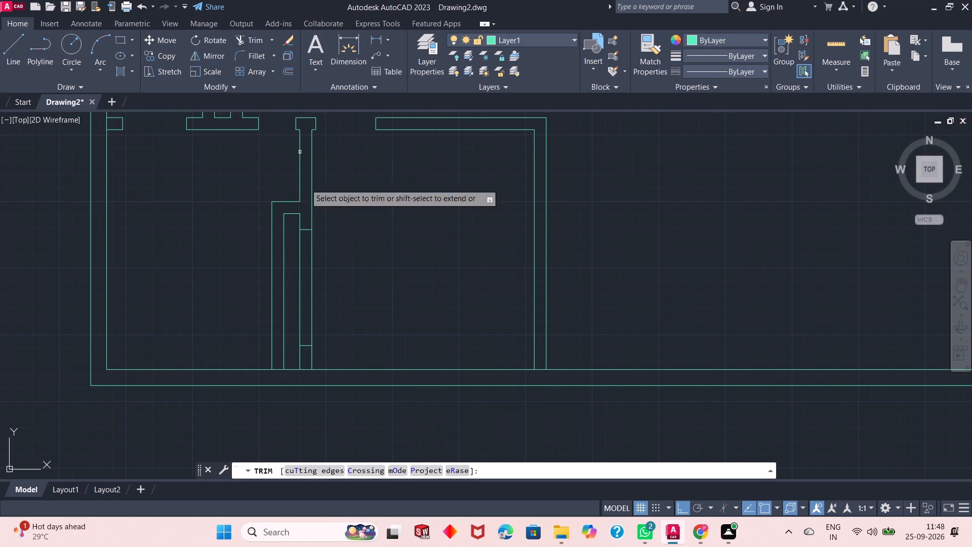
pyautogui.click(320, 266)
pyautogui.click(295, 285)
pyautogui.rightClick(353, 207)
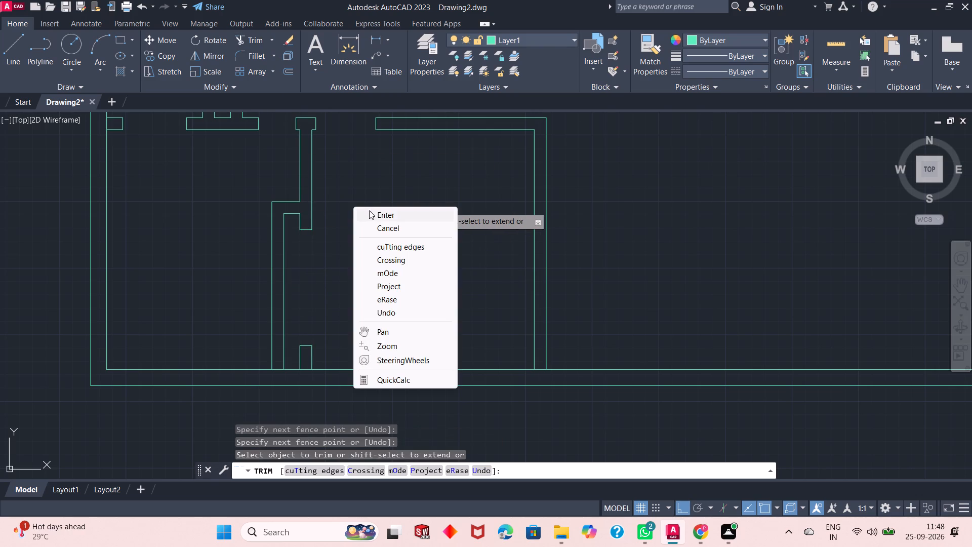
pyautogui.click(372, 211)
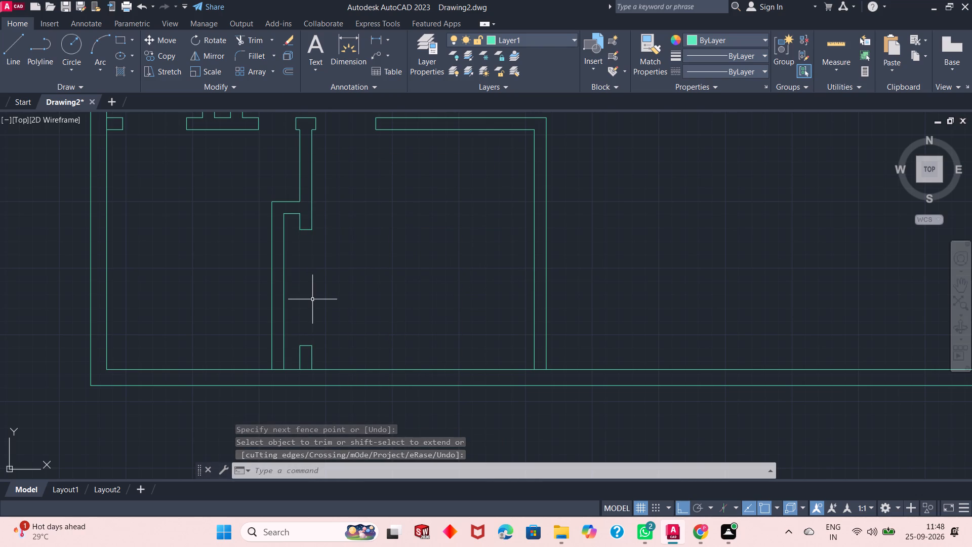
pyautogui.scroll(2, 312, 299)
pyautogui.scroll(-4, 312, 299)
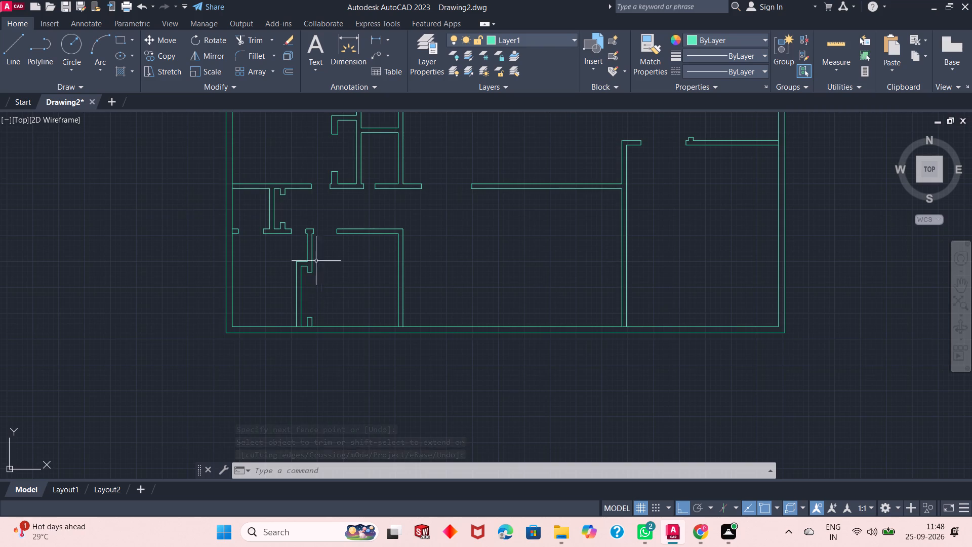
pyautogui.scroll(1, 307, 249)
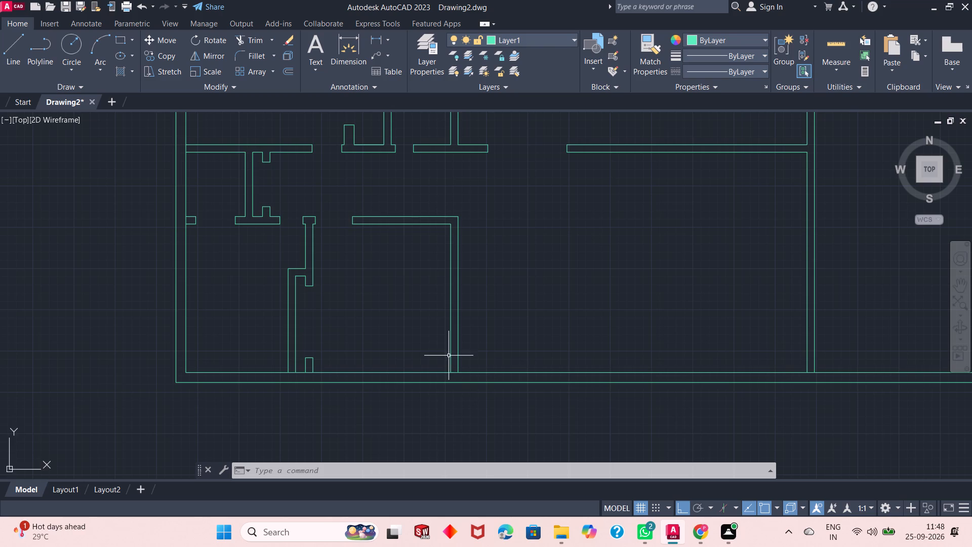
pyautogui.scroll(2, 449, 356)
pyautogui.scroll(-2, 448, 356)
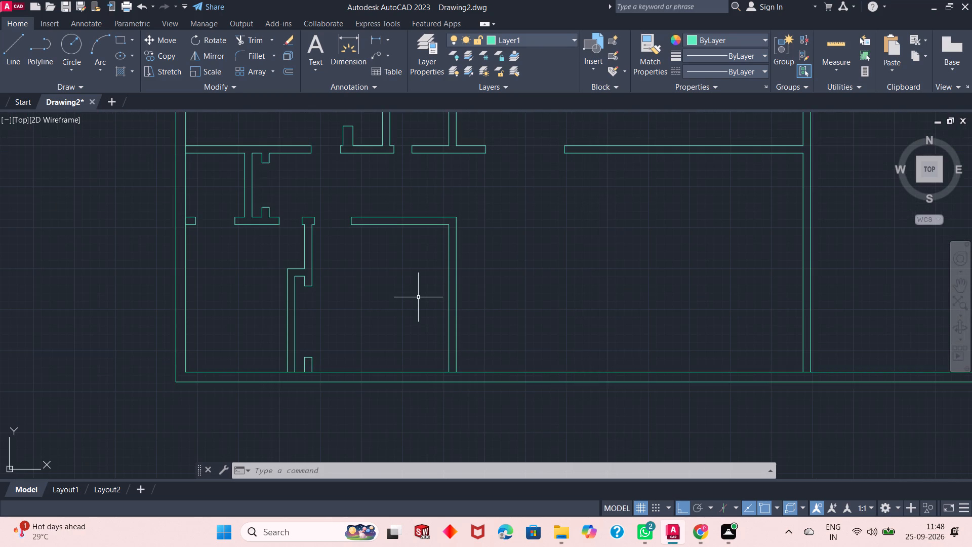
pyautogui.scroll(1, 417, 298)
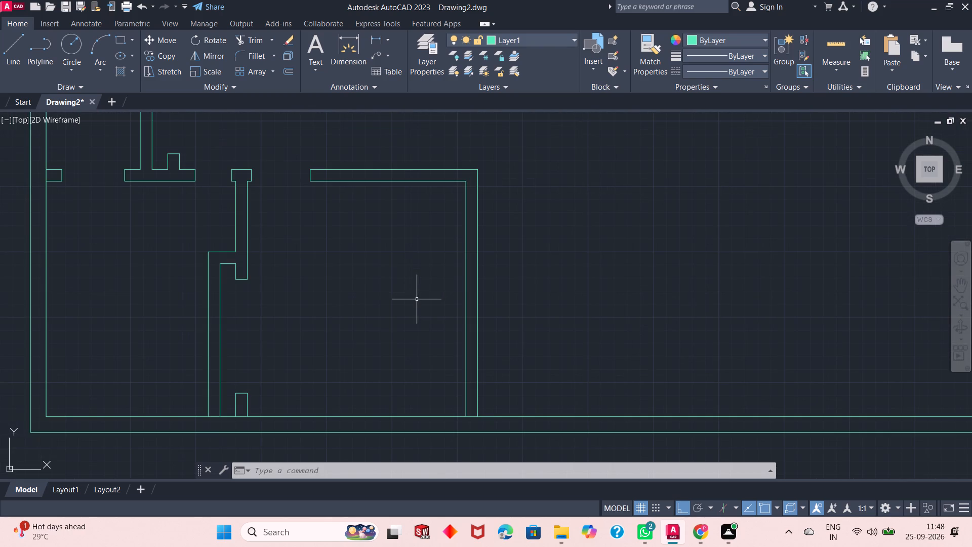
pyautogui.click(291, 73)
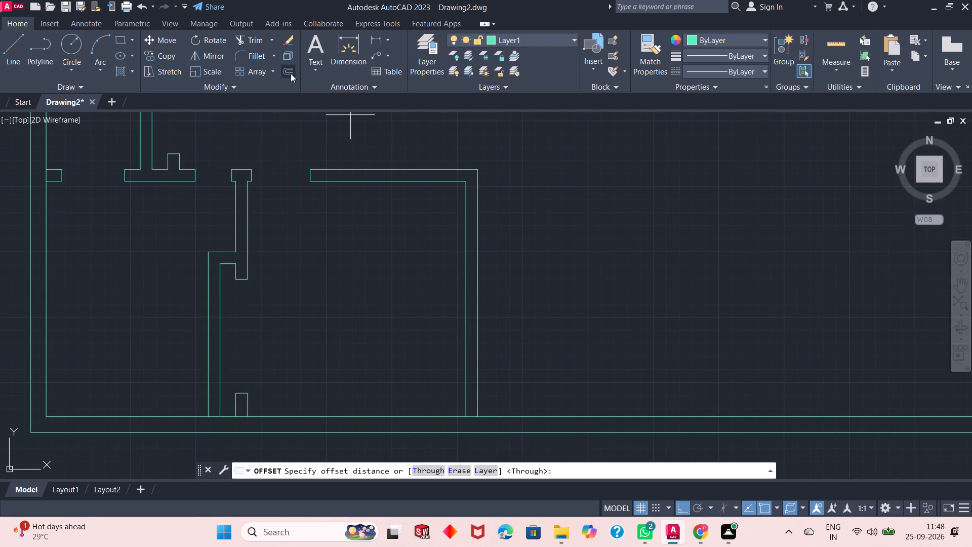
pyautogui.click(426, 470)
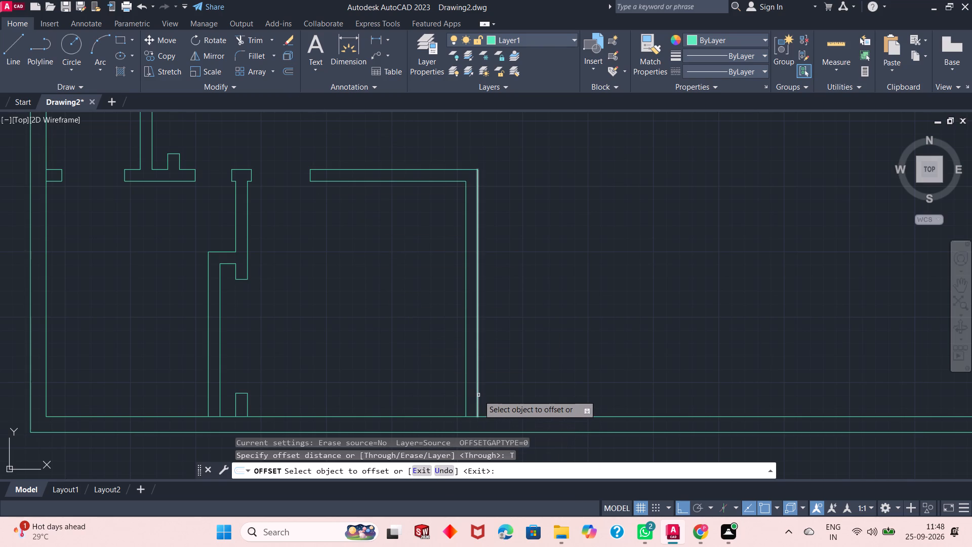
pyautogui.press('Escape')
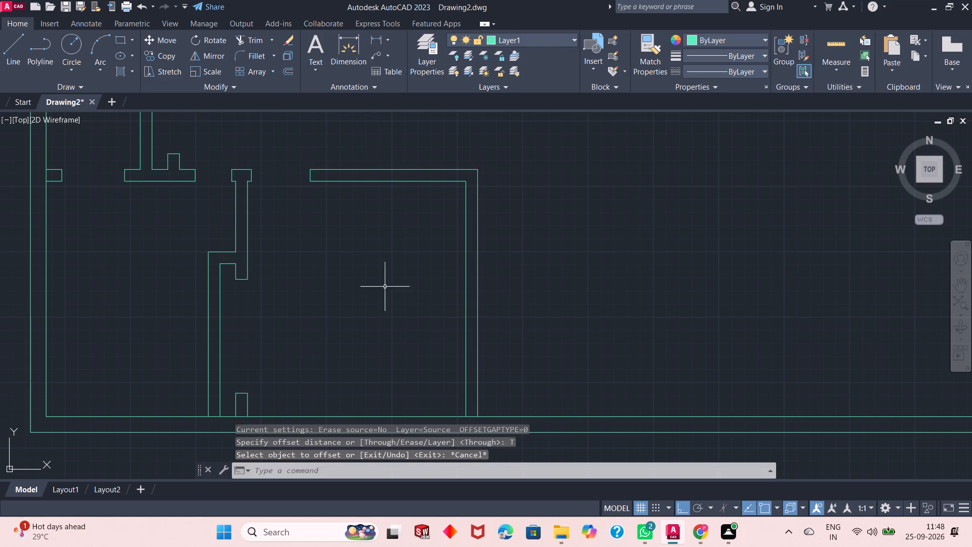
# Draw a line across the bottom wall from the south room's east partition outer face to the wall's outer face.
pyautogui.click(17, 47)
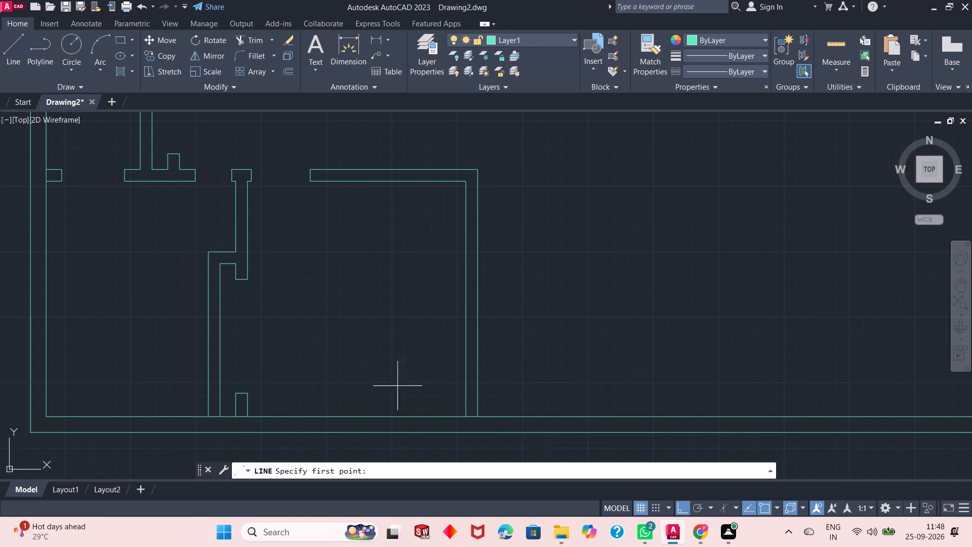
pyautogui.click(478, 418)
pyautogui.click(480, 431)
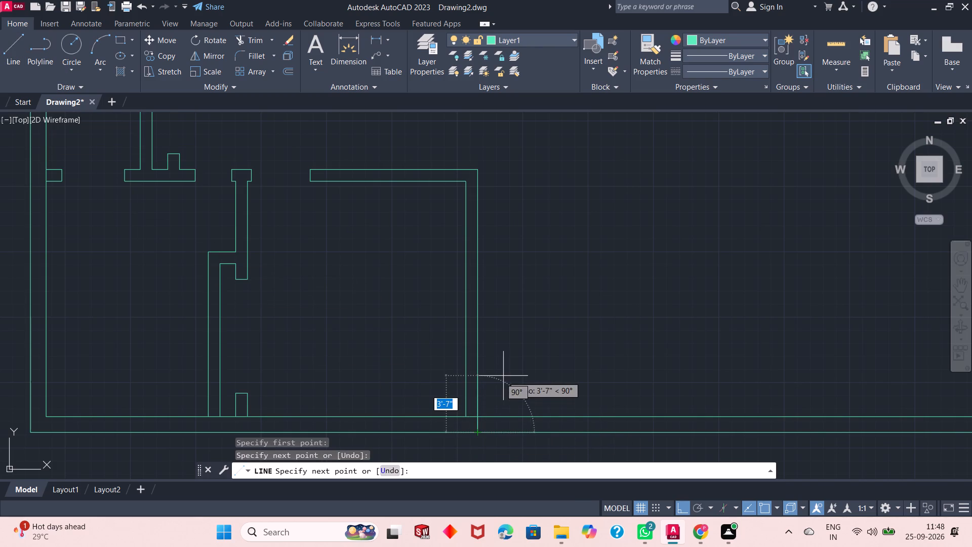
pyautogui.rightClick(503, 376)
pyautogui.click(554, 242)
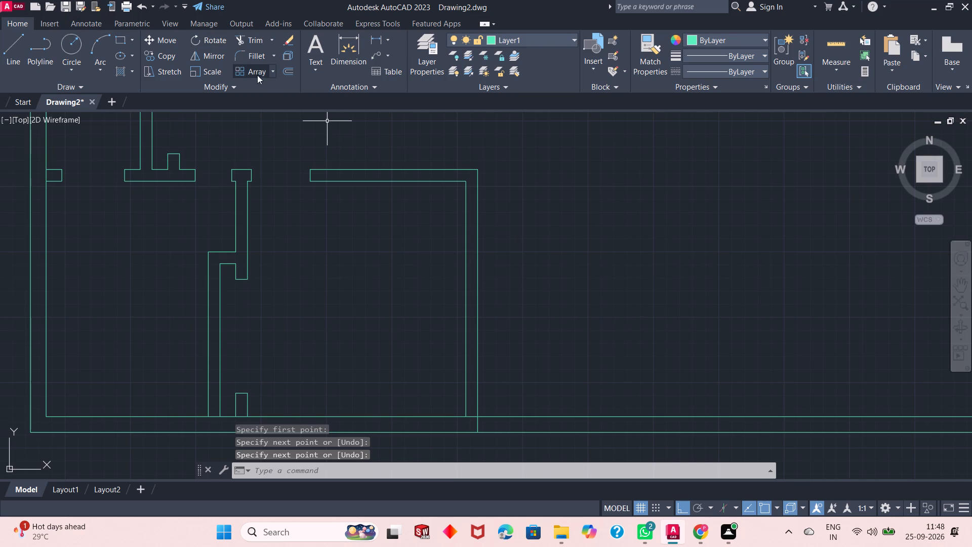
# Offset the new cross line 1' east, and that copy another 5' east, using the Through option.
pyautogui.click(287, 73)
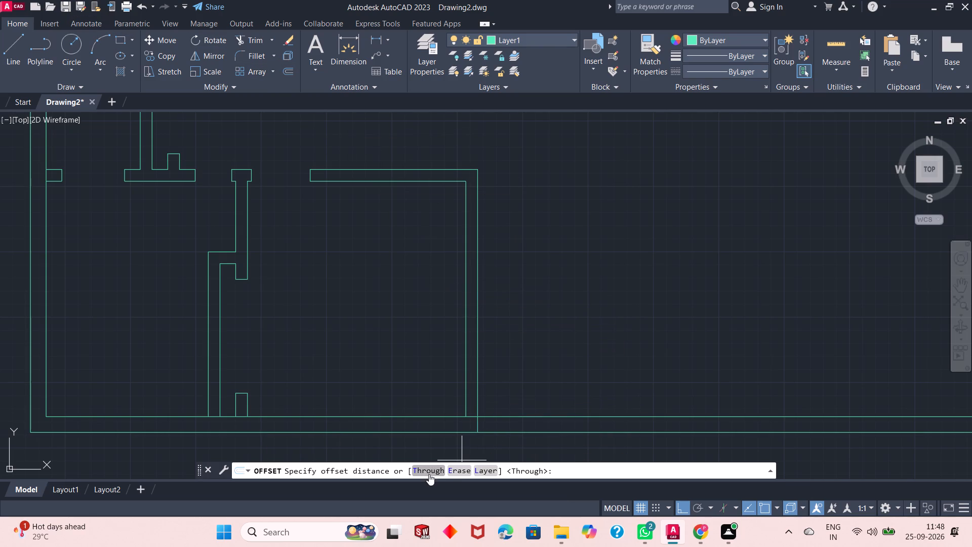
pyautogui.click(429, 469)
pyautogui.click(476, 428)
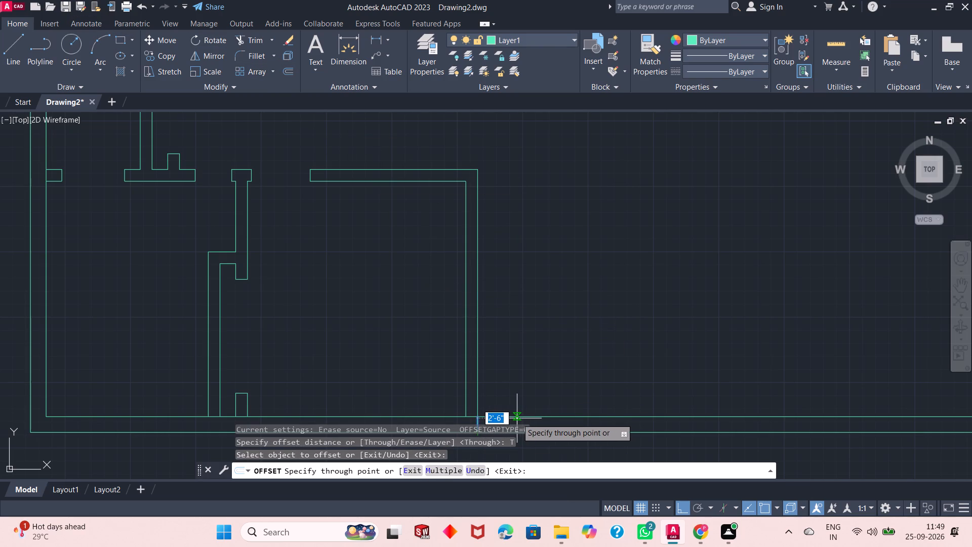
pyautogui.scroll(-1, 541, 360)
pyautogui.scroll(2, 525, 413)
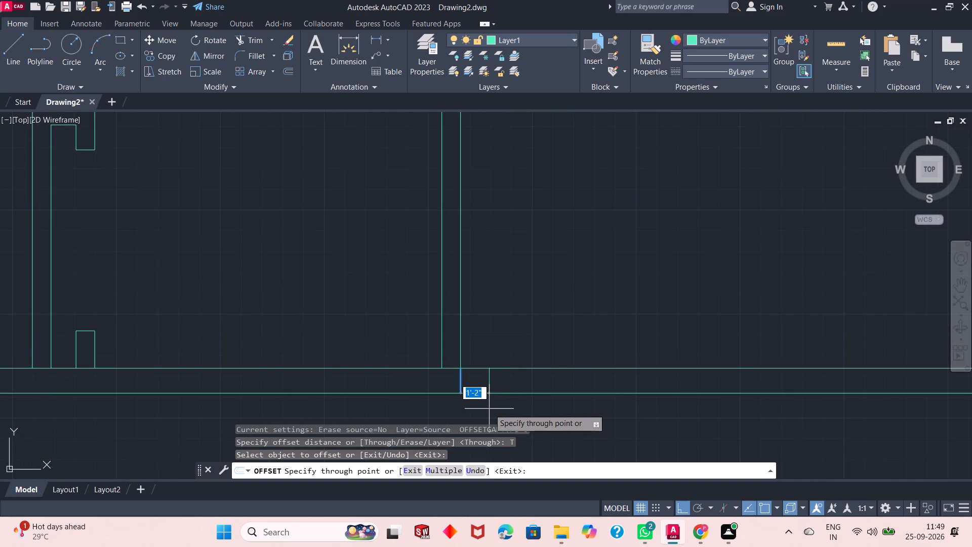
pyautogui.write("1'")
pyautogui.press('Return')
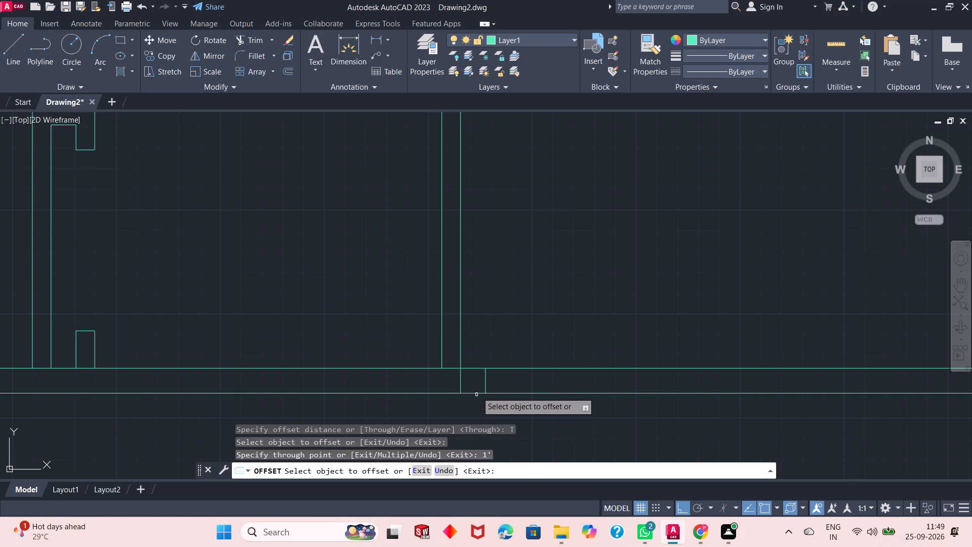
pyautogui.click(485, 377)
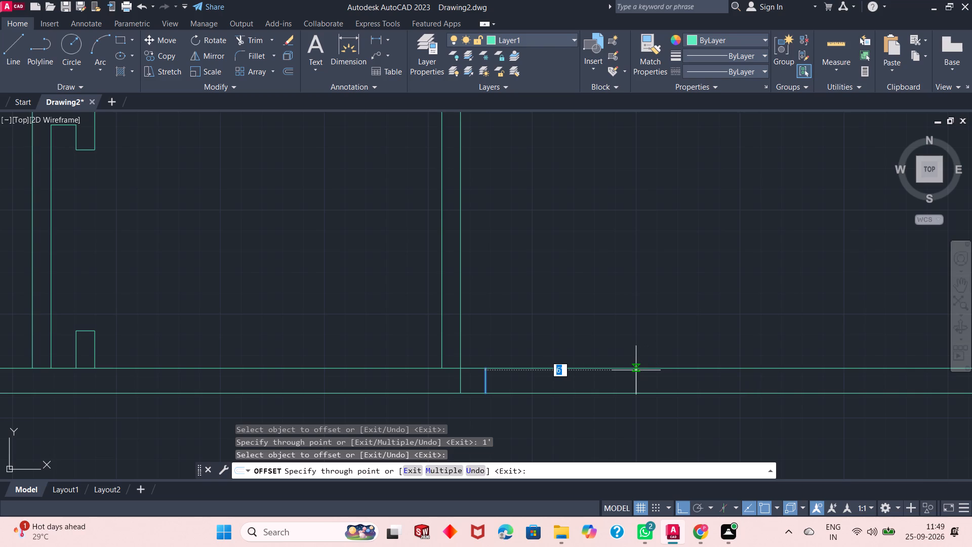
pyautogui.write("5'")
pyautogui.press('Return')
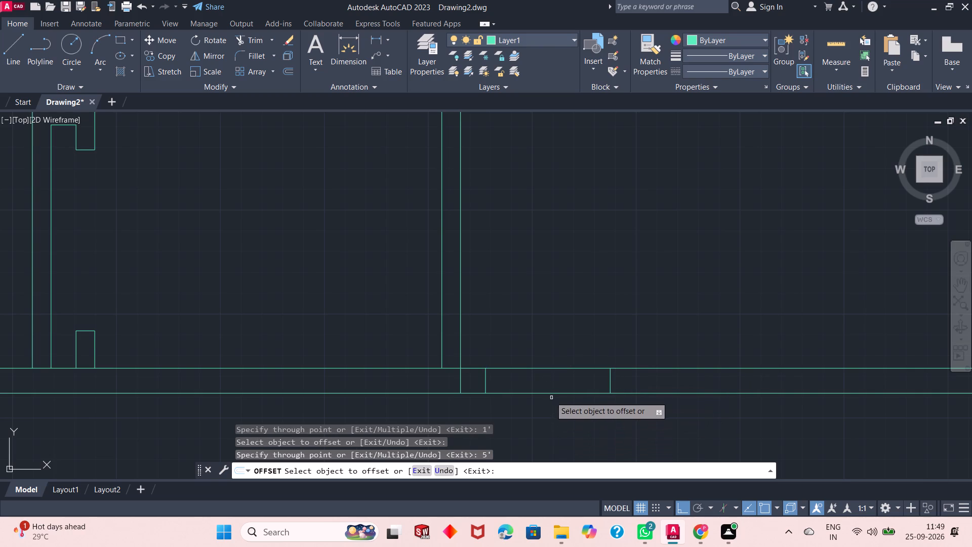
# Offset the easternmost cross line in the bottom wall another 1' east.
pyautogui.scroll(-4, 547, 386)
pyautogui.scroll(2, 575, 386)
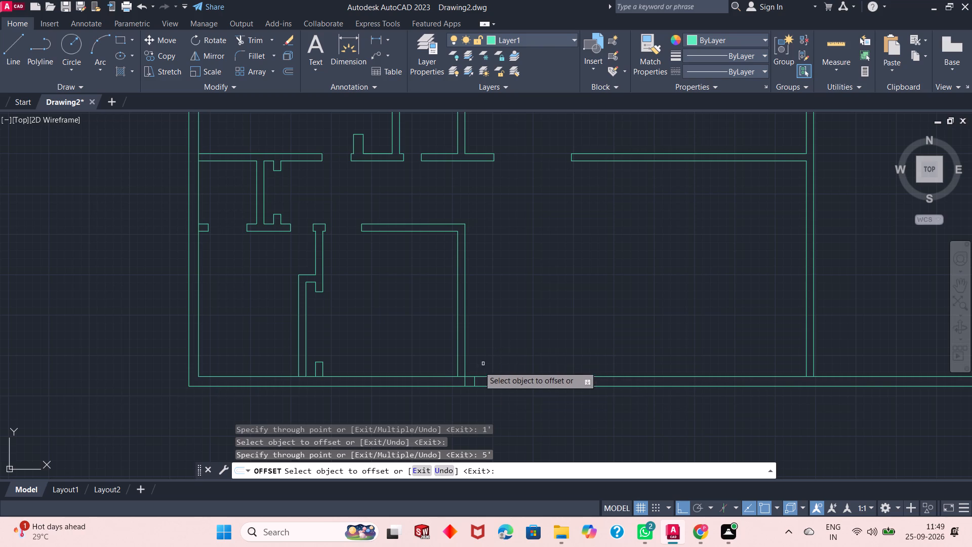
pyautogui.click(523, 381)
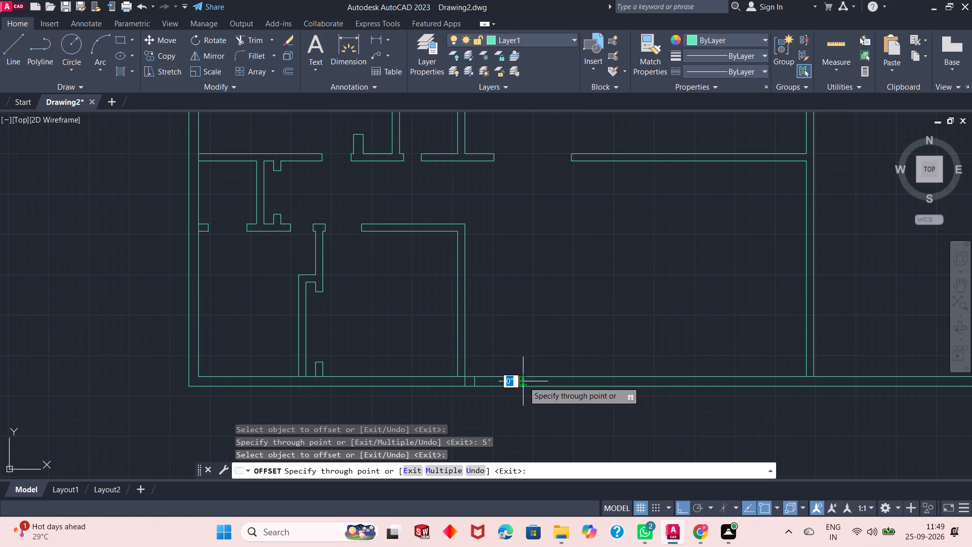
pyautogui.write("1'")
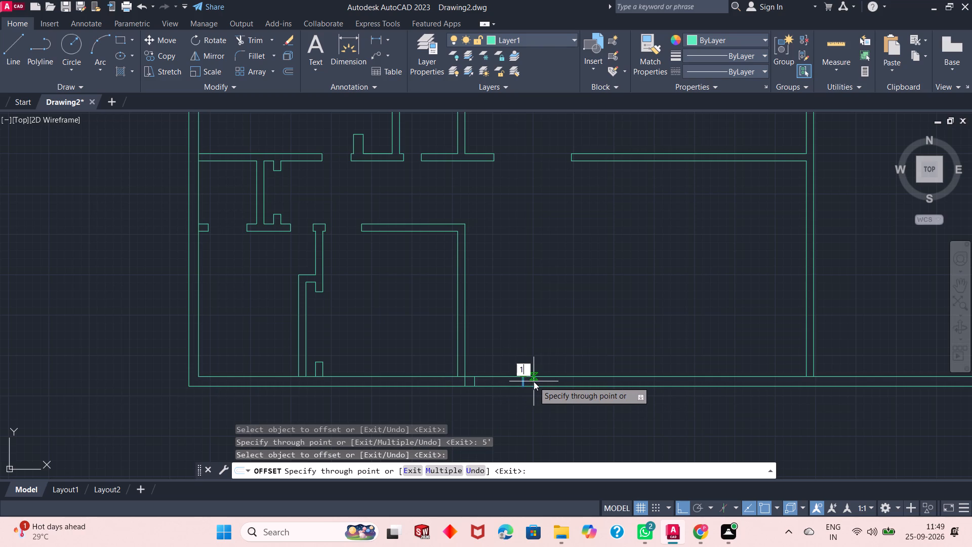
pyautogui.press('Return')
pyautogui.rightClick(535, 345)
pyautogui.click(557, 353)
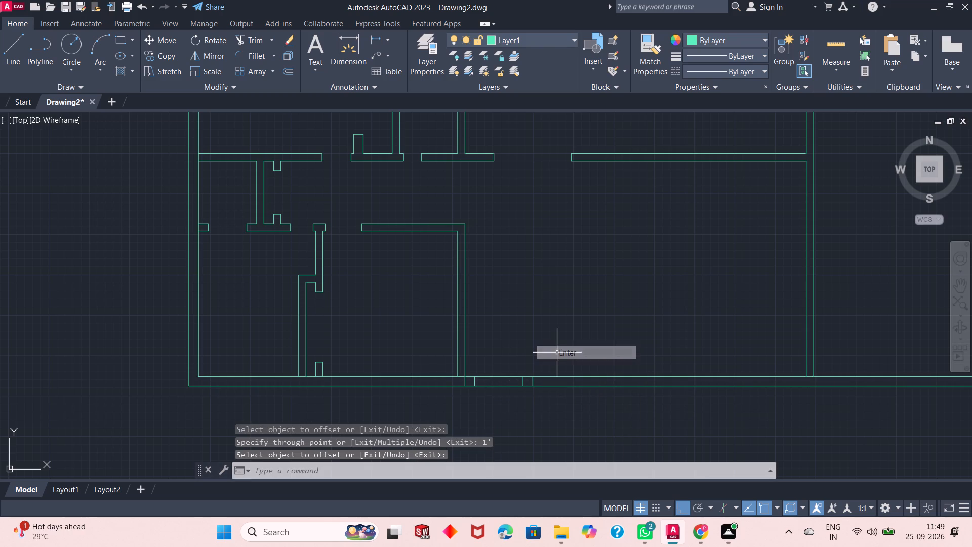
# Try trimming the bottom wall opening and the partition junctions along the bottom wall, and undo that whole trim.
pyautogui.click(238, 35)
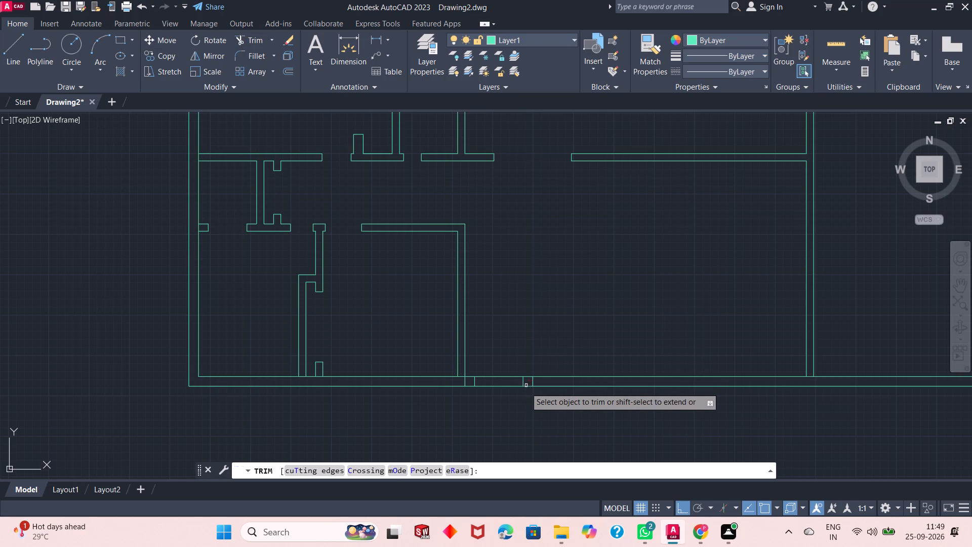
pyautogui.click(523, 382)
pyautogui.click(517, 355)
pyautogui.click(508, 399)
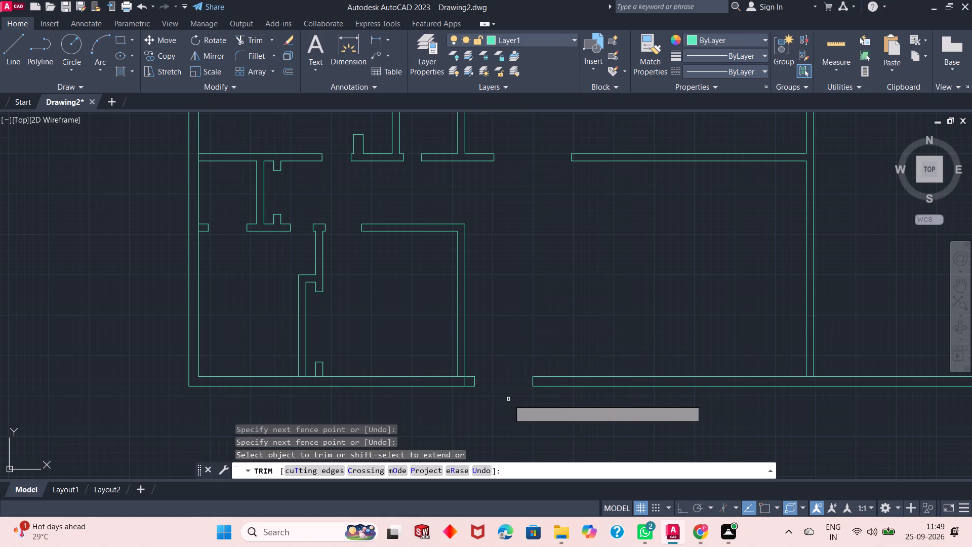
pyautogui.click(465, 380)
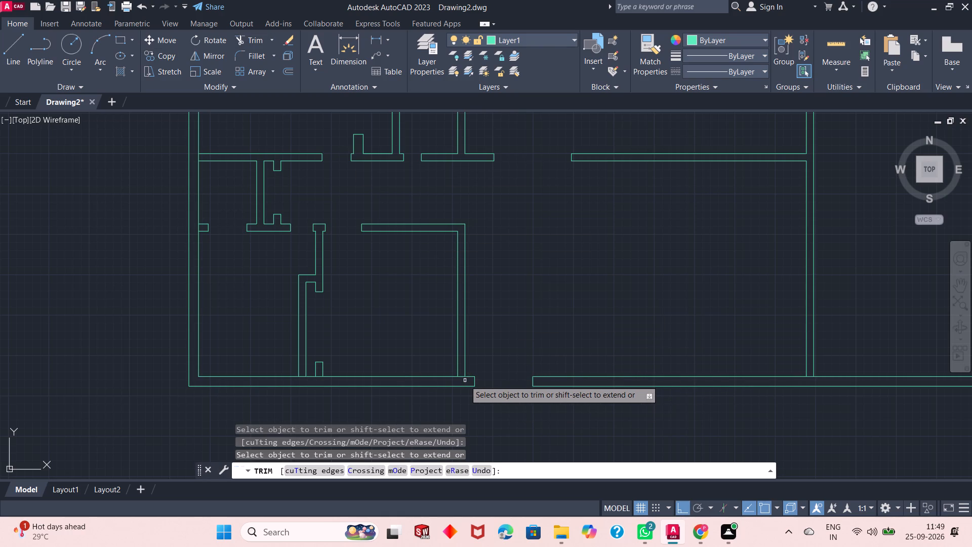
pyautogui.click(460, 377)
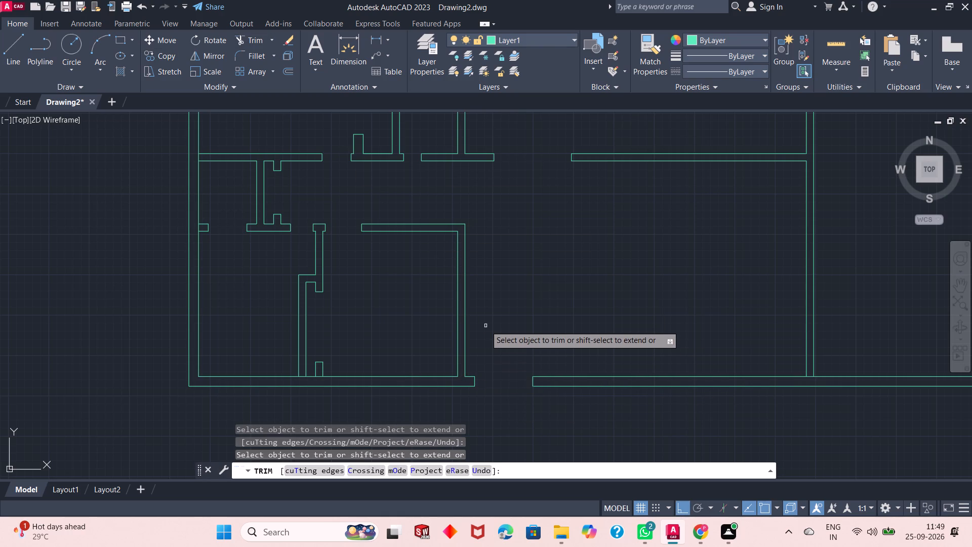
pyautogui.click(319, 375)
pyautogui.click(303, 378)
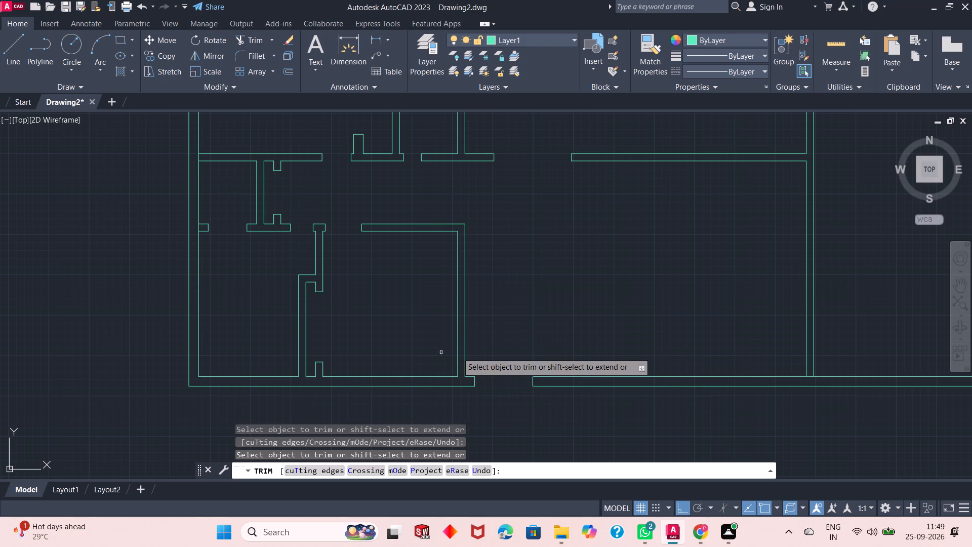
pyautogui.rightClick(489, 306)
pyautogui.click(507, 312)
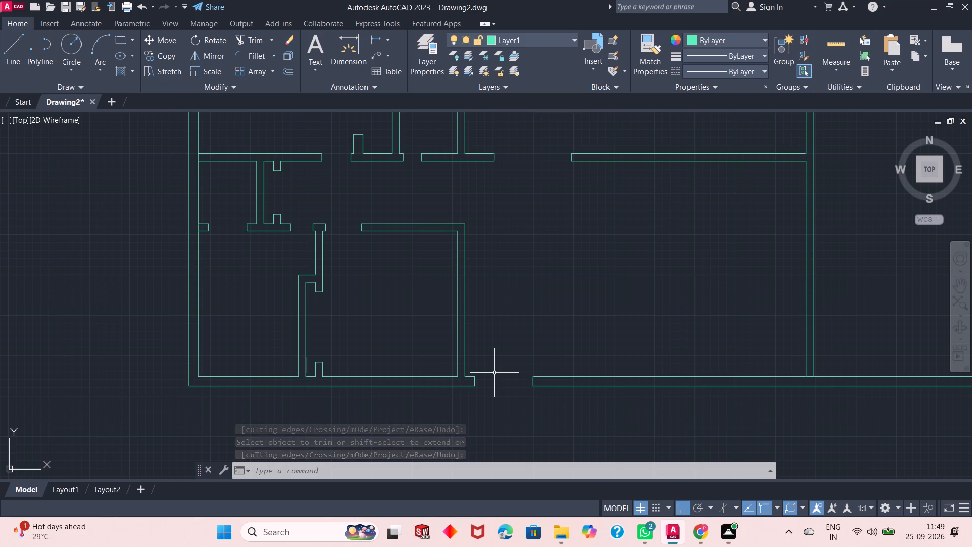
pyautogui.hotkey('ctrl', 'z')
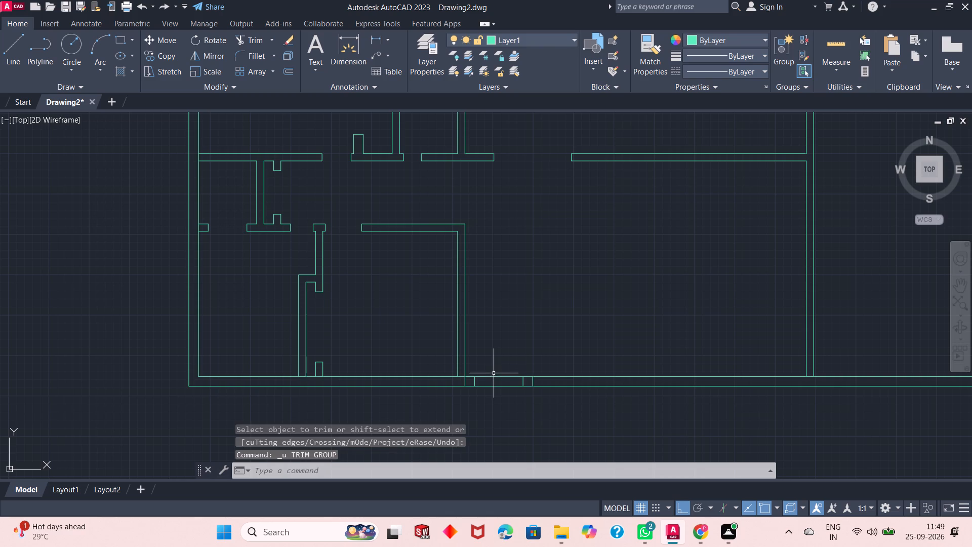
# Trim the bottom wall into a 6' opening, removing leftover cross lines and the inner-face segments under the east partition and recess stub.
pyautogui.click(263, 44)
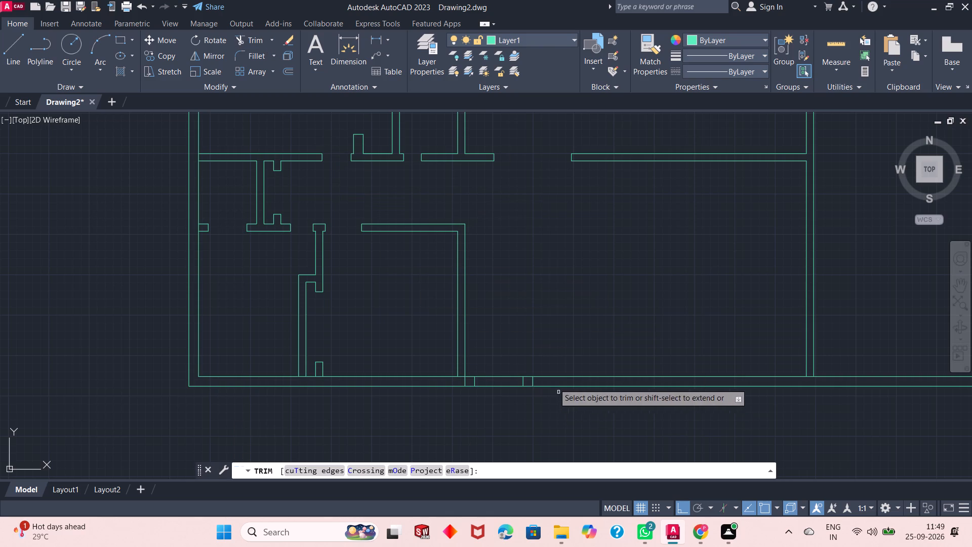
pyautogui.click(523, 359)
pyautogui.click(505, 400)
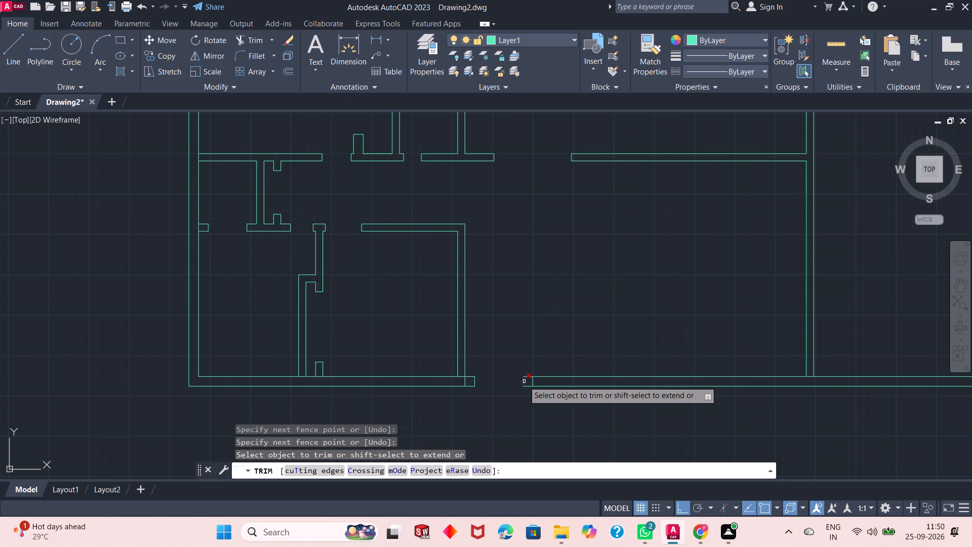
pyautogui.click(526, 368)
pyautogui.click(526, 389)
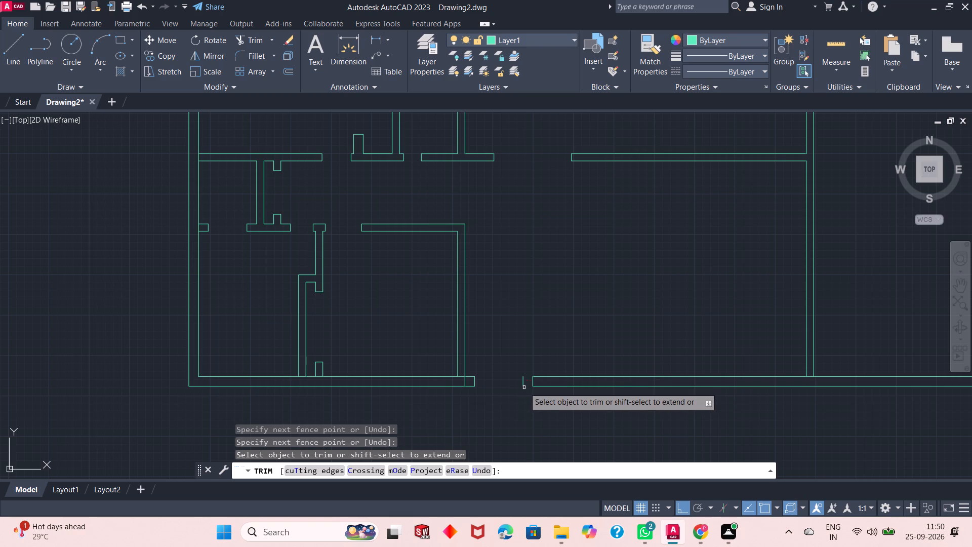
pyautogui.click(524, 387)
pyautogui.click(467, 382)
pyautogui.click(463, 377)
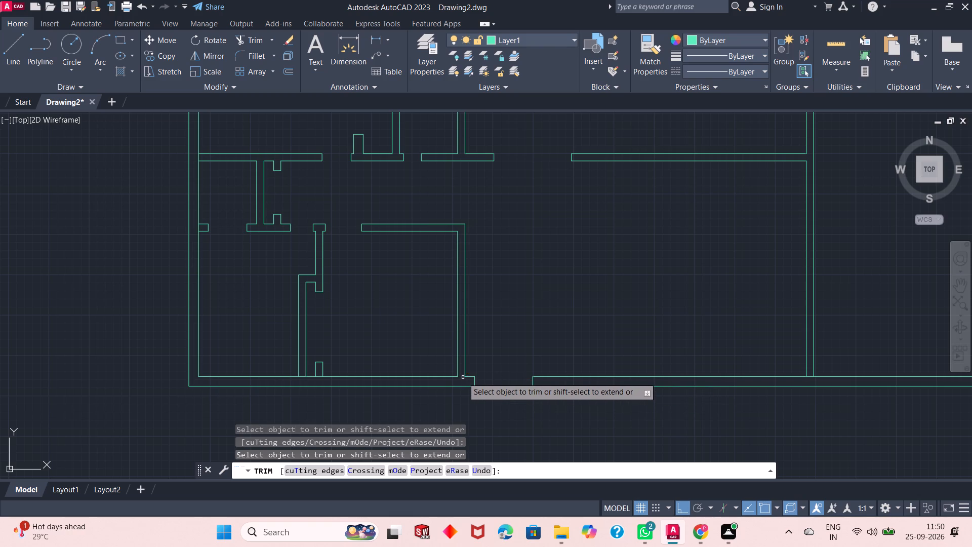
pyautogui.click(319, 377)
pyautogui.rightClick(355, 338)
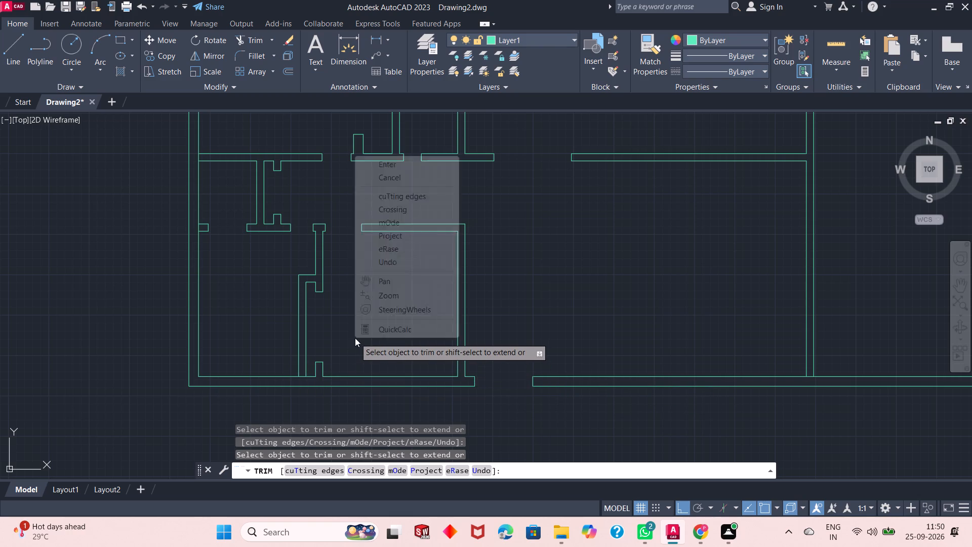
pyautogui.click(410, 166)
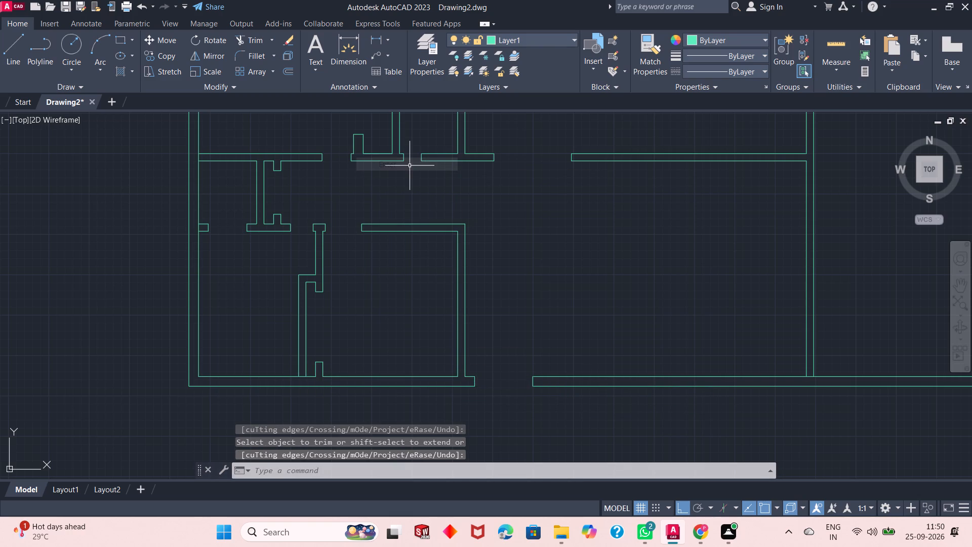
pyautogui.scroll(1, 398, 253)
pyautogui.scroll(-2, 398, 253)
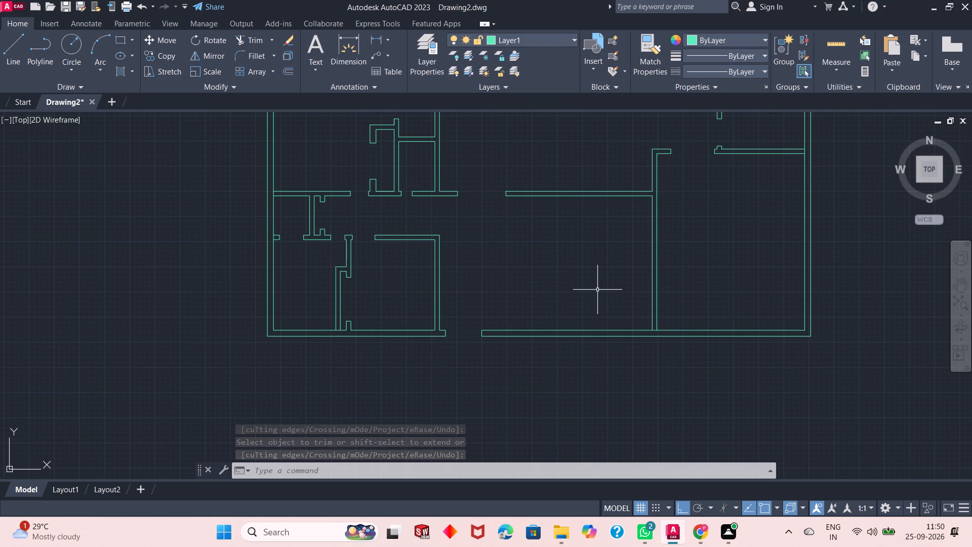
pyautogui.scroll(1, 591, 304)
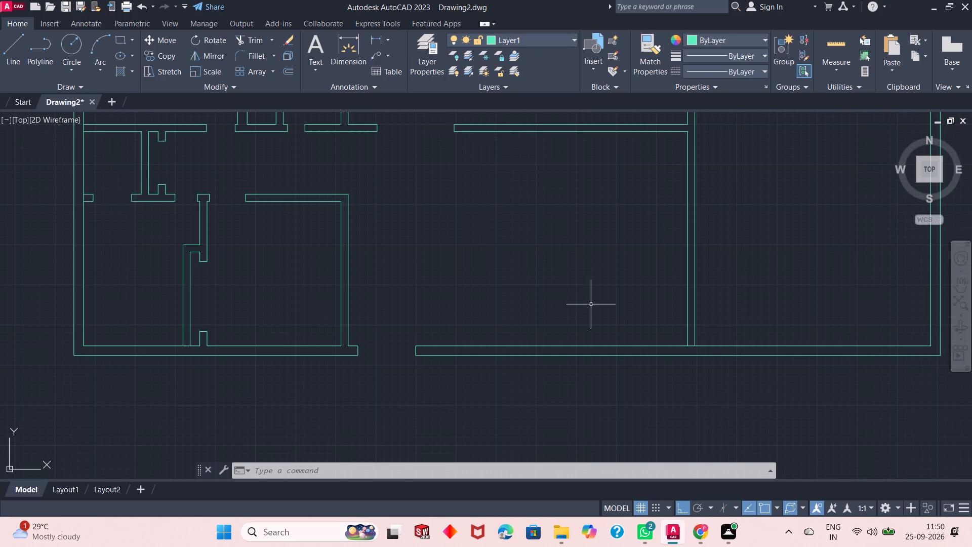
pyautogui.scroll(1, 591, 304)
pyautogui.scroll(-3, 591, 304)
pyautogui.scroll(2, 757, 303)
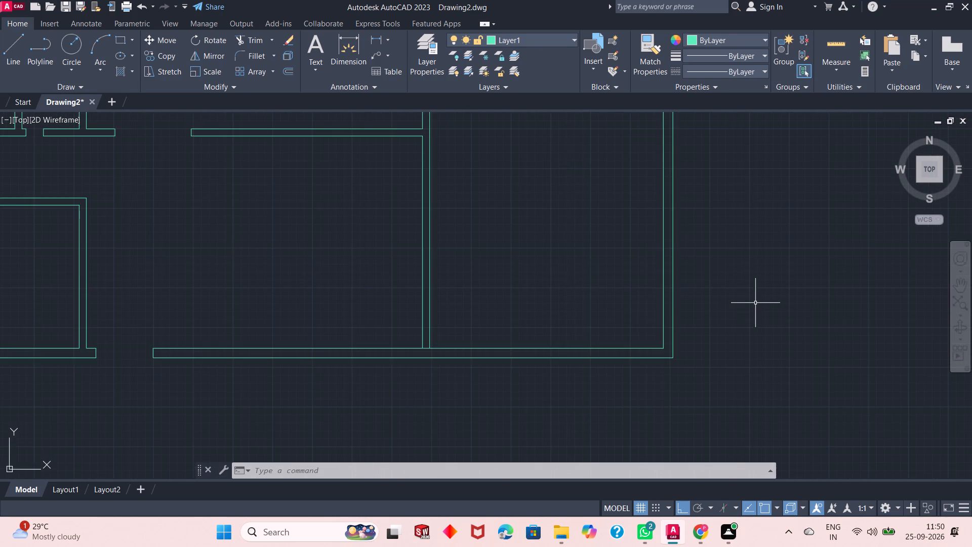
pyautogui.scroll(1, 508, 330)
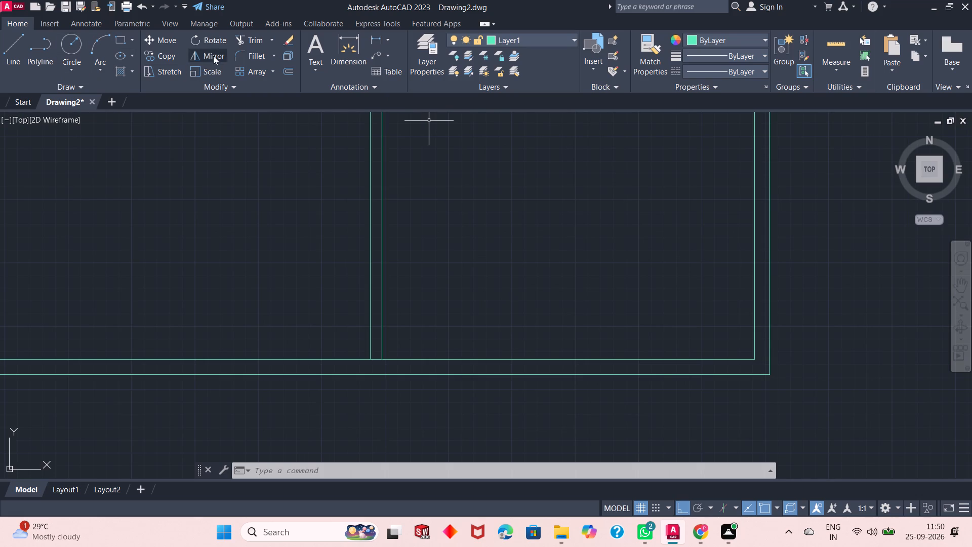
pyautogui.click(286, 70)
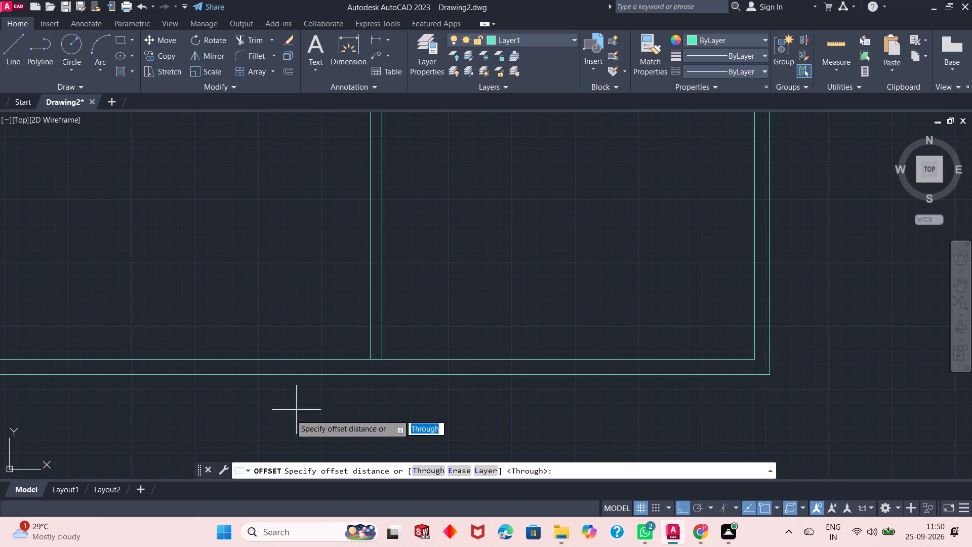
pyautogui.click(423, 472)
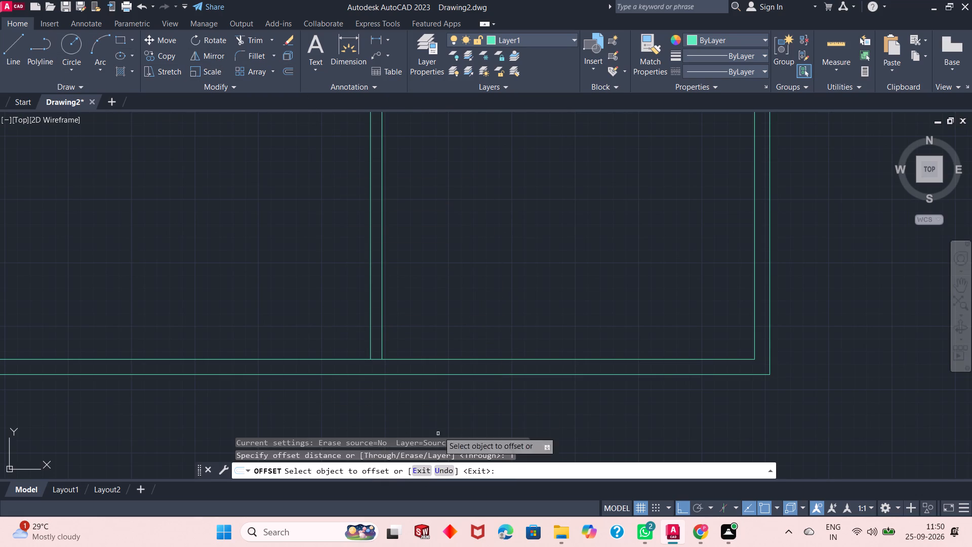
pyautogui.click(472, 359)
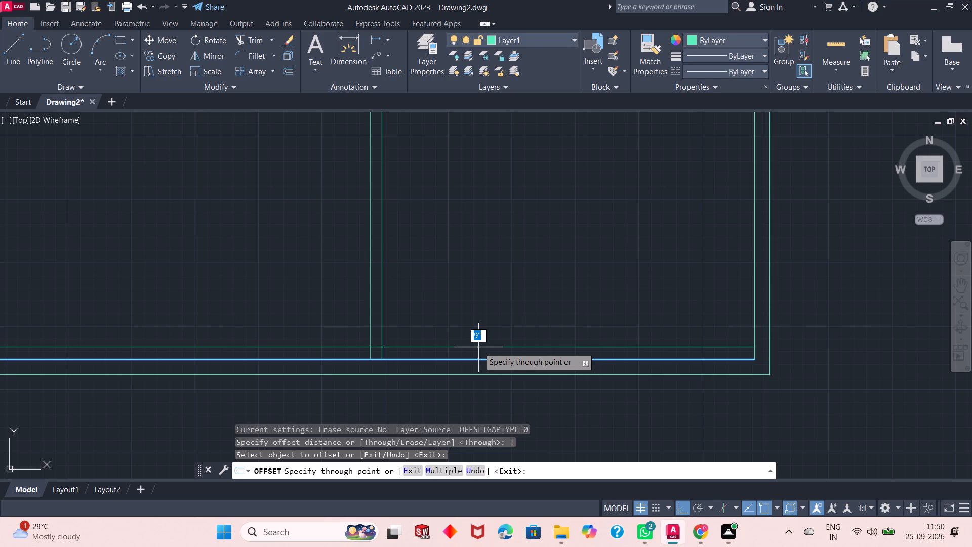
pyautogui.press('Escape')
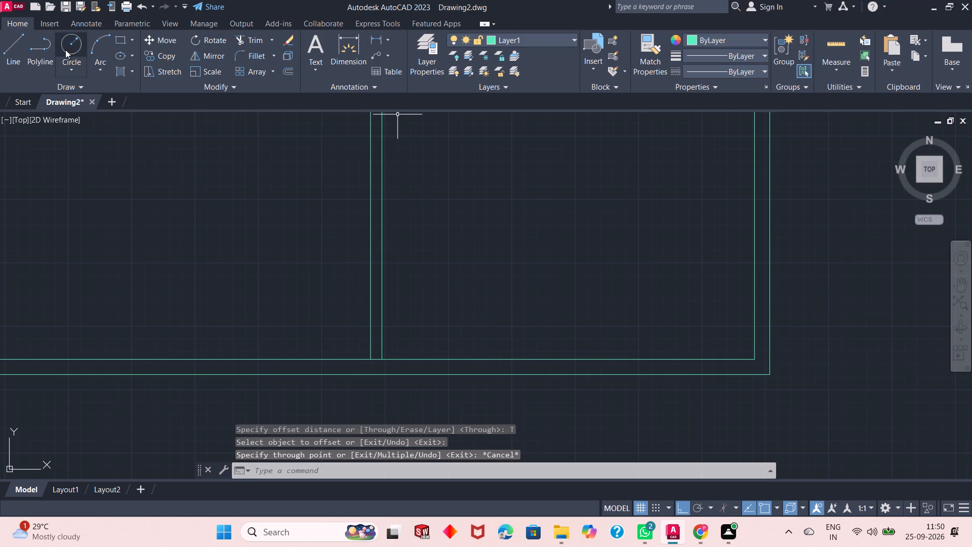
# Draw a cross line through the bottom wall, from the east face of the southeast room's west partition to the outer wall face.
pyautogui.click(15, 57)
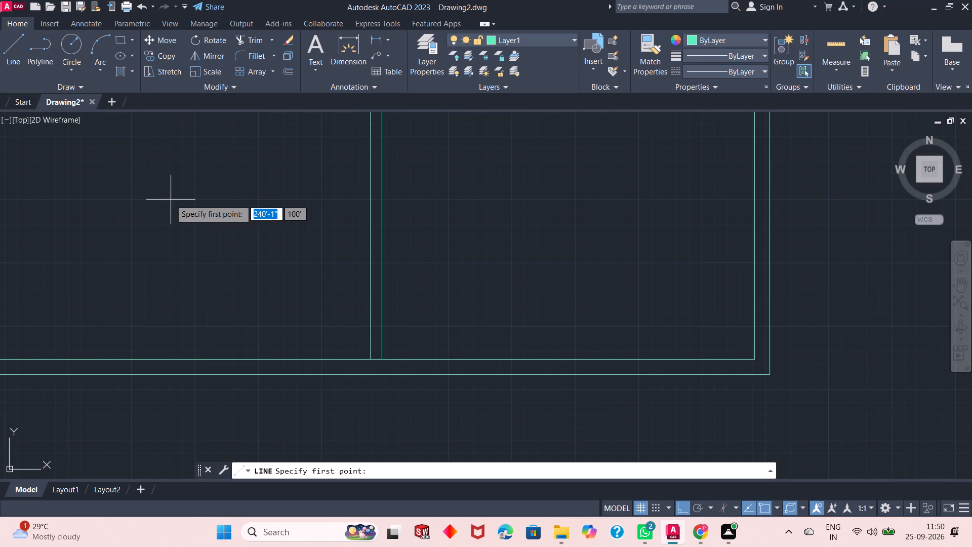
pyautogui.click(381, 359)
pyautogui.click(380, 373)
pyautogui.rightClick(409, 315)
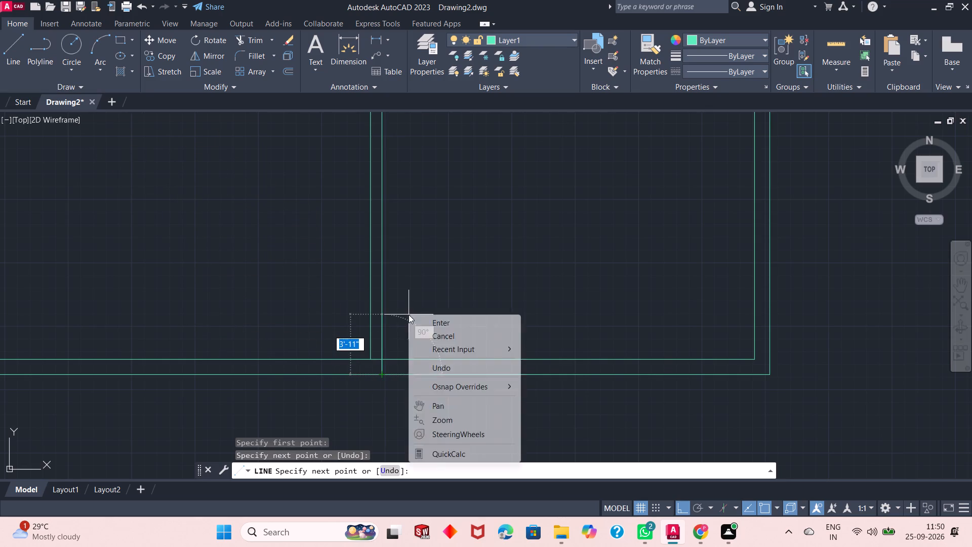
pyautogui.click(420, 322)
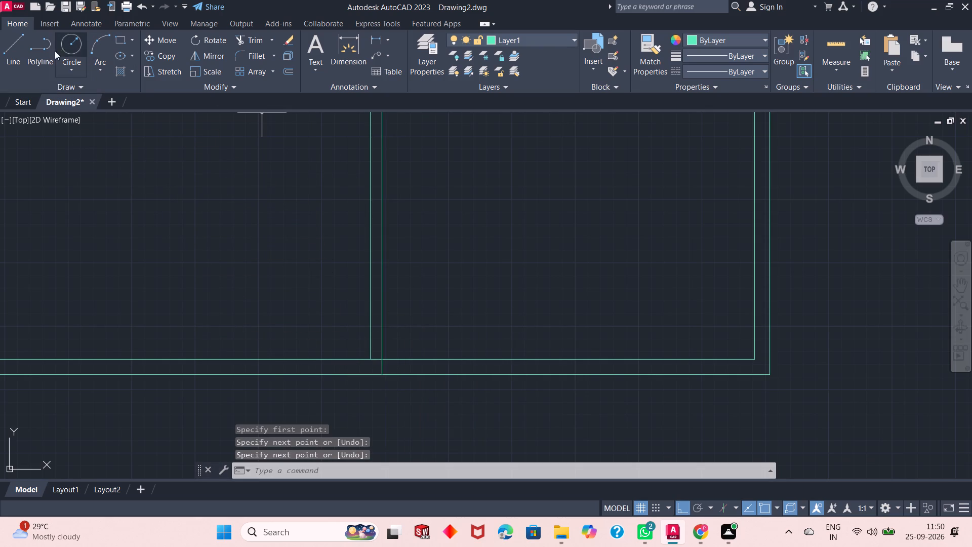
# Offset the new cross line 1' east, and that copy another 22'6" east, using the Through option.
pyautogui.click(292, 70)
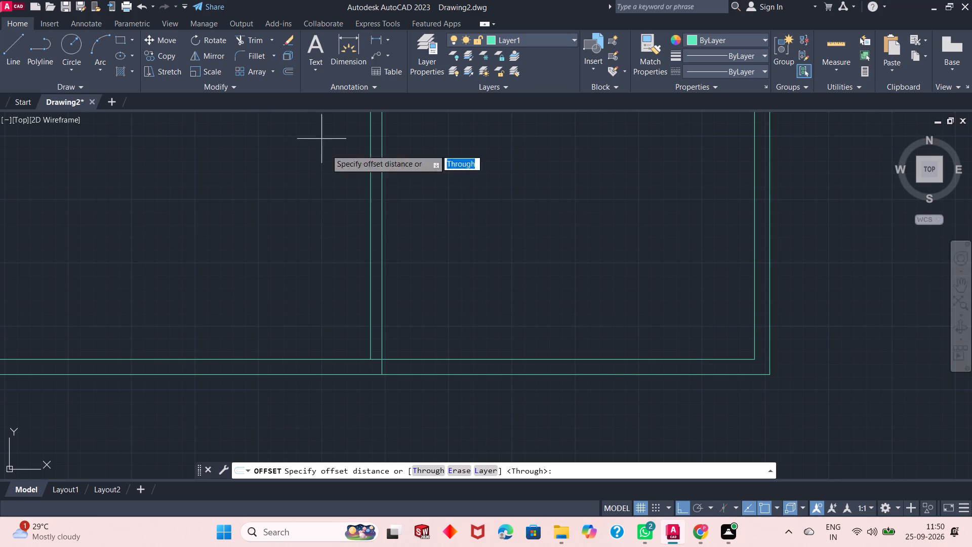
pyautogui.click(427, 468)
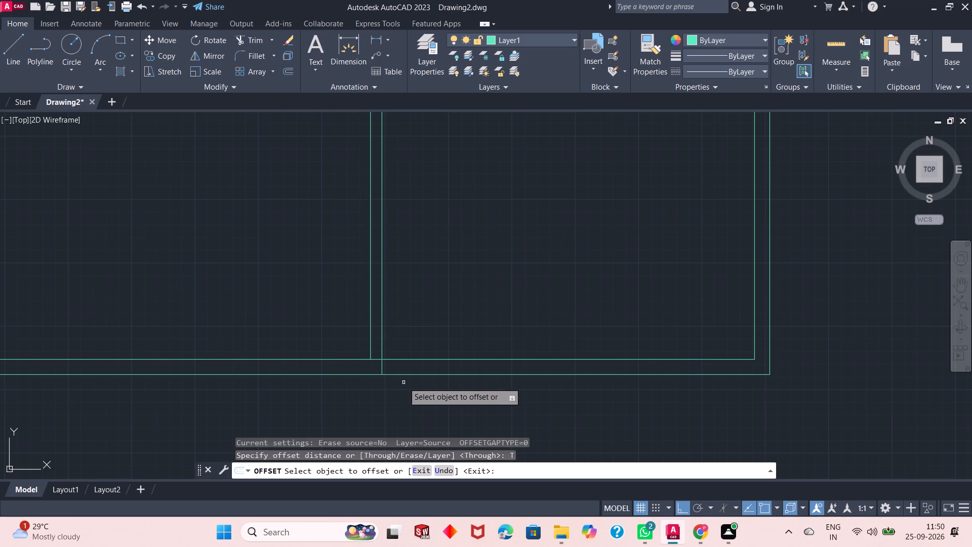
pyautogui.click(381, 366)
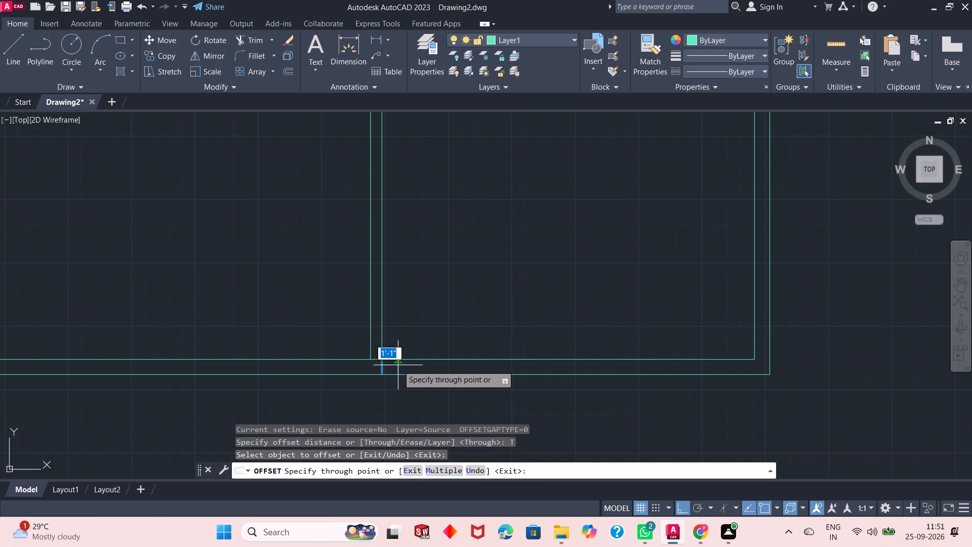
pyautogui.write("1'")
pyautogui.press('Return')
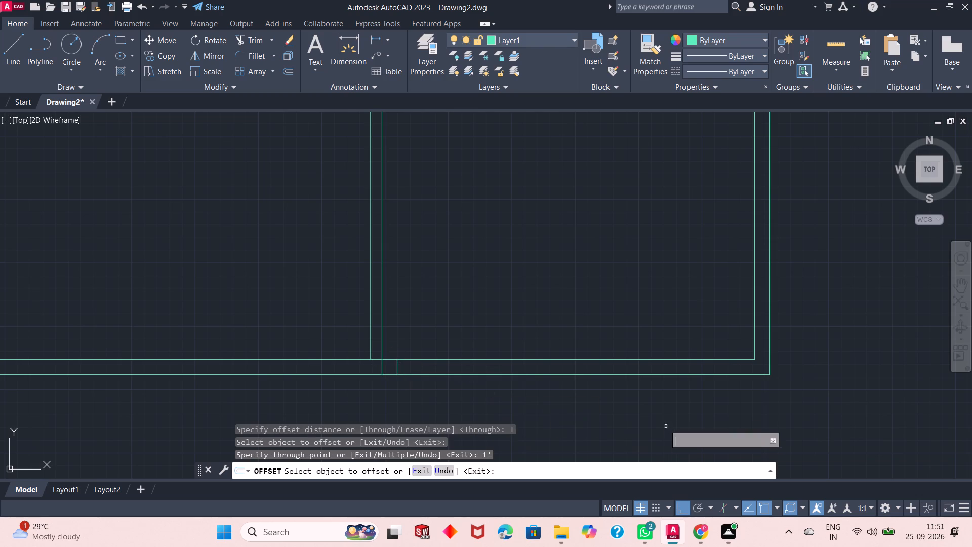
pyautogui.click(398, 368)
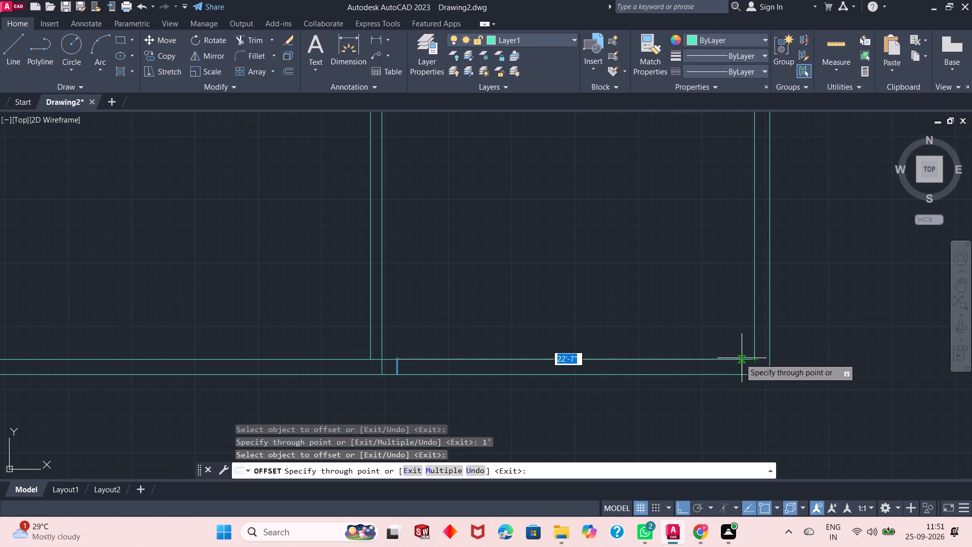
pyautogui.write('22')
pyautogui.press("'")
pyautogui.write('6"')
pyautogui.press('Return')
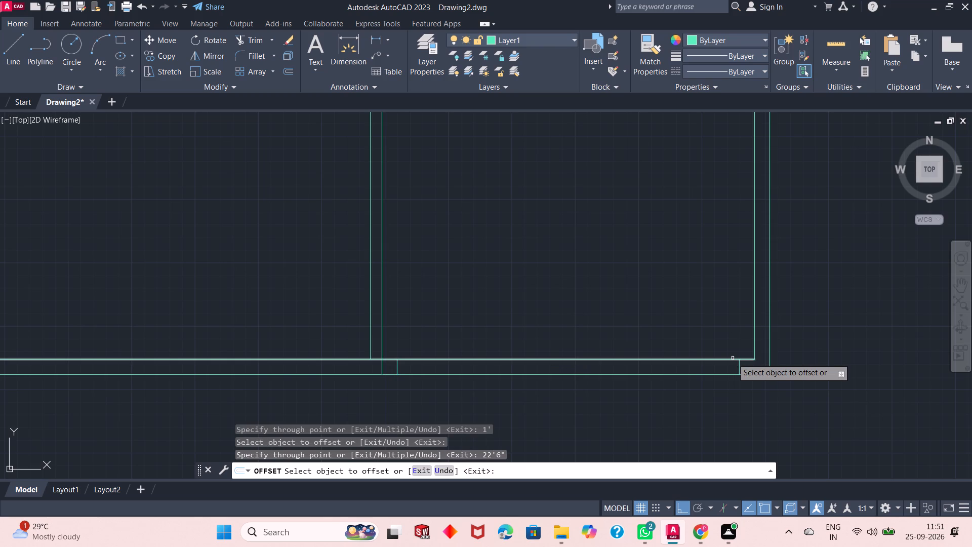
pyautogui.rightClick(620, 399)
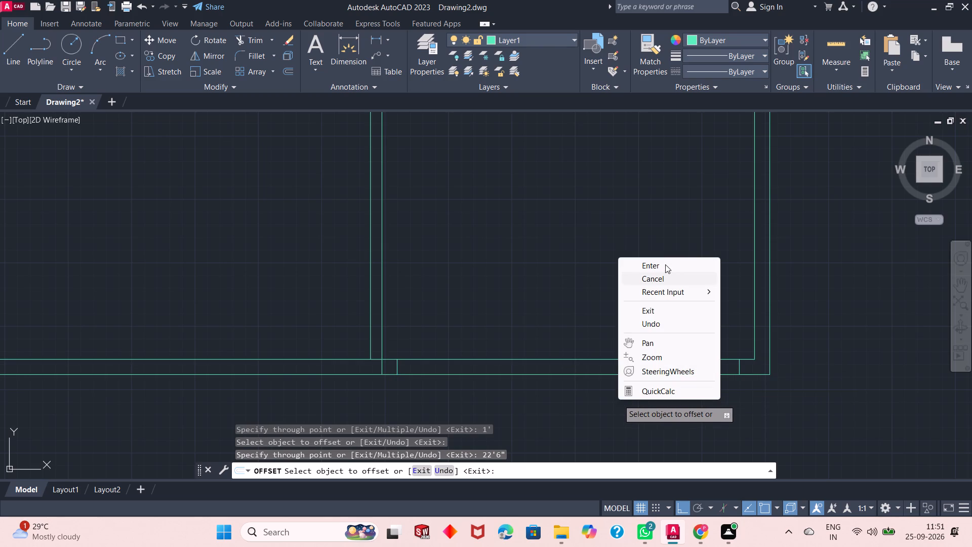
pyautogui.click(665, 265)
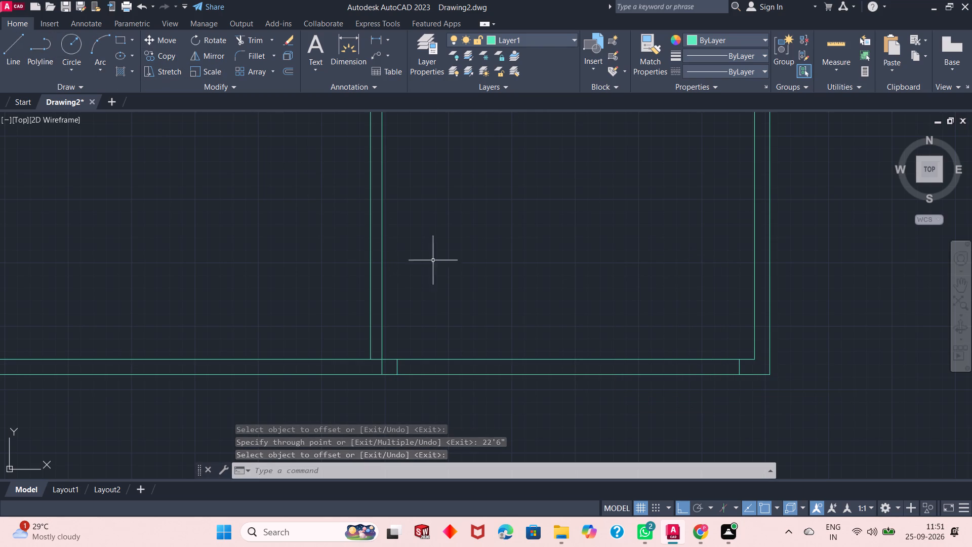
# Trim the bottom wall's outer face between the two offset lines, removing the first cross line and the inner-face segment under the partition.
pyautogui.scroll(-1, 819, 345)
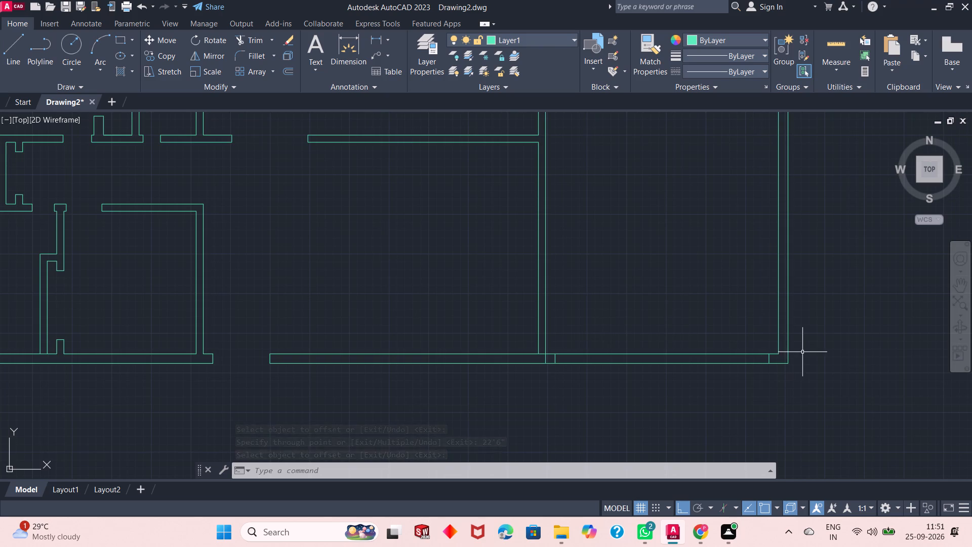
pyautogui.scroll(1, 820, 344)
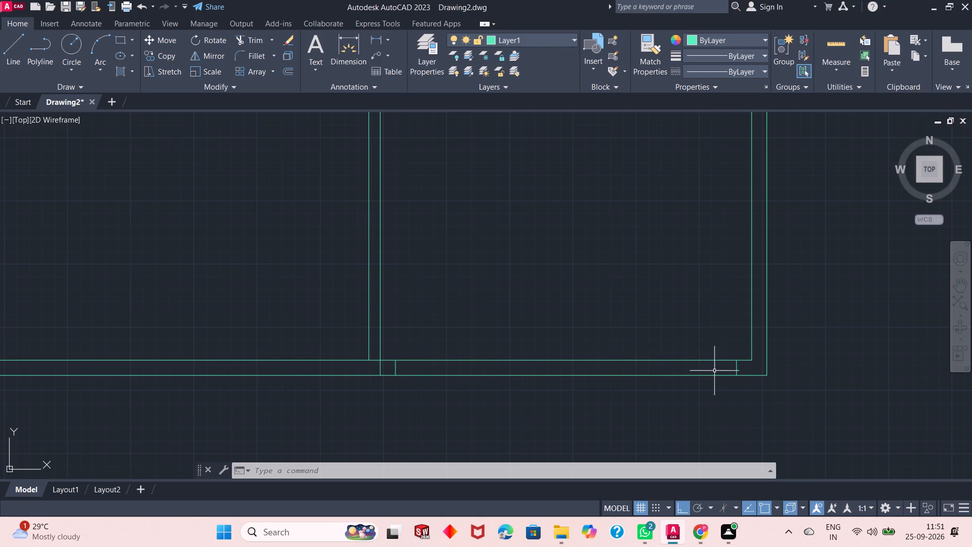
pyautogui.click(253, 44)
pyautogui.click(468, 373)
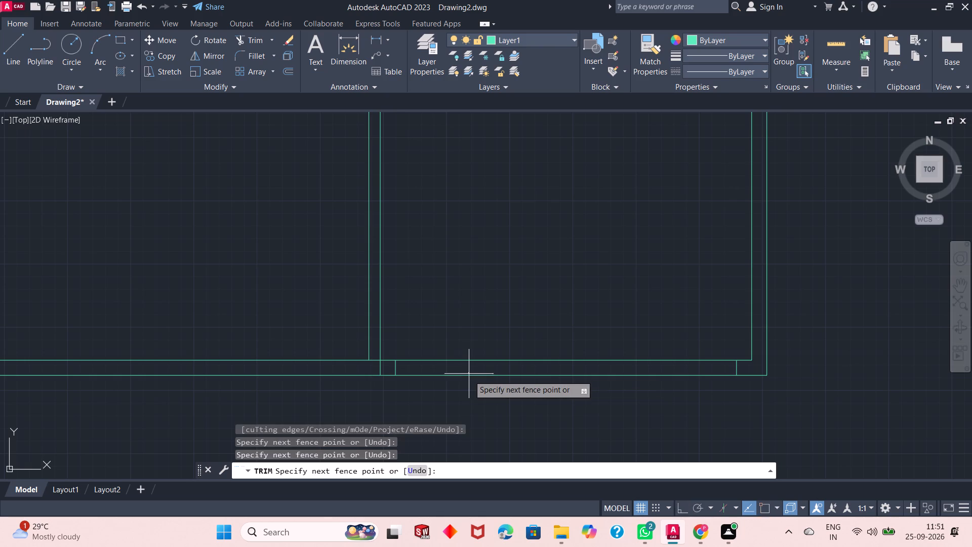
pyautogui.click(469, 376)
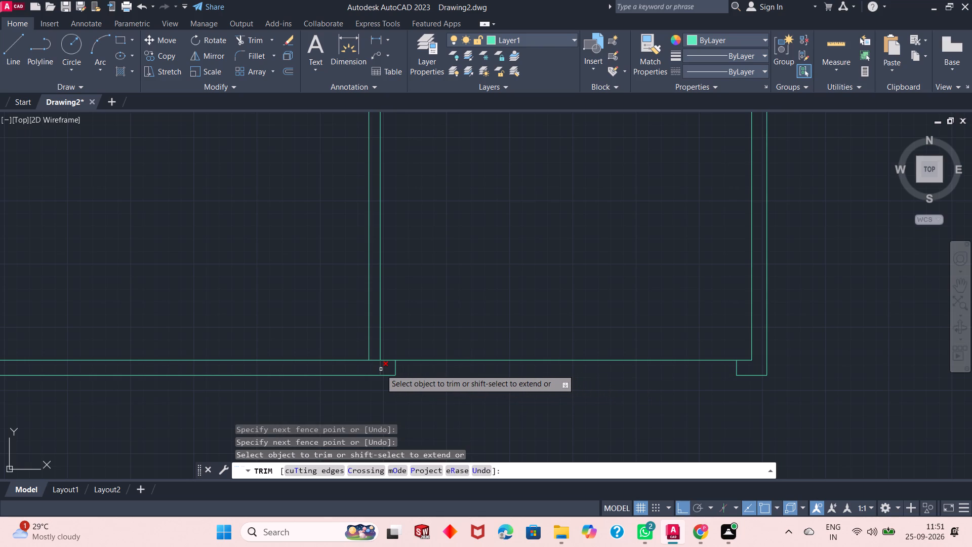
pyautogui.click(381, 369)
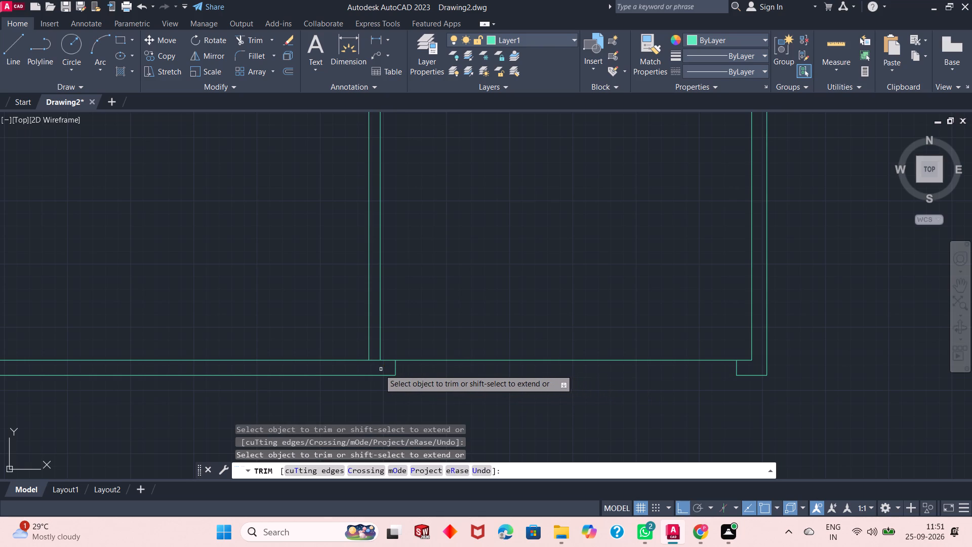
pyautogui.click(372, 360)
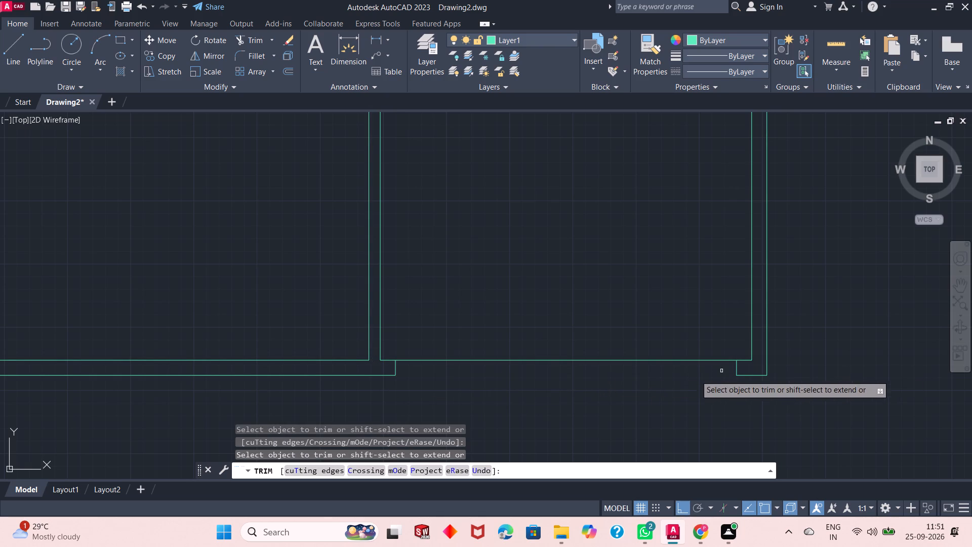
pyautogui.rightClick(618, 387)
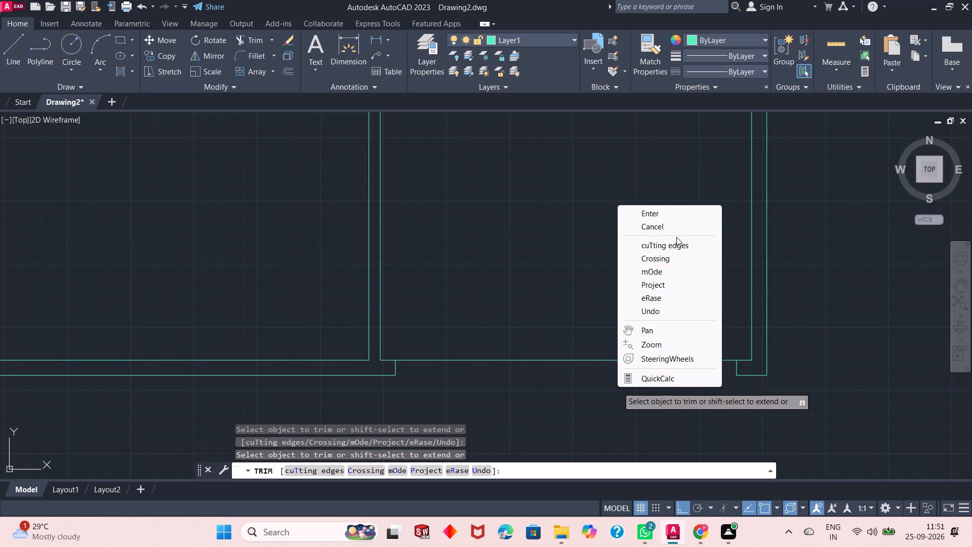
pyautogui.click(654, 215)
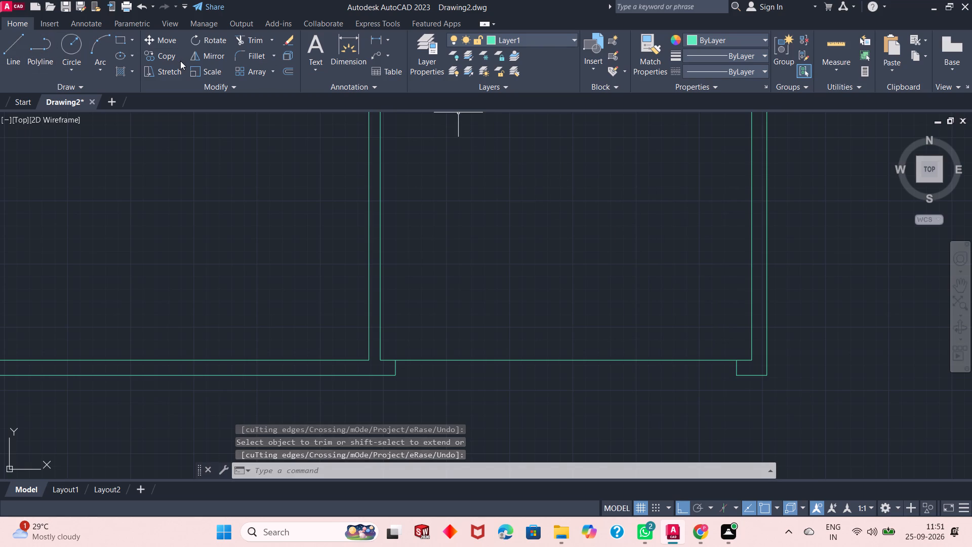
# Draw a line from the top of the opening's east jamb, 4" east and 5" north.
pyautogui.click(13, 38)
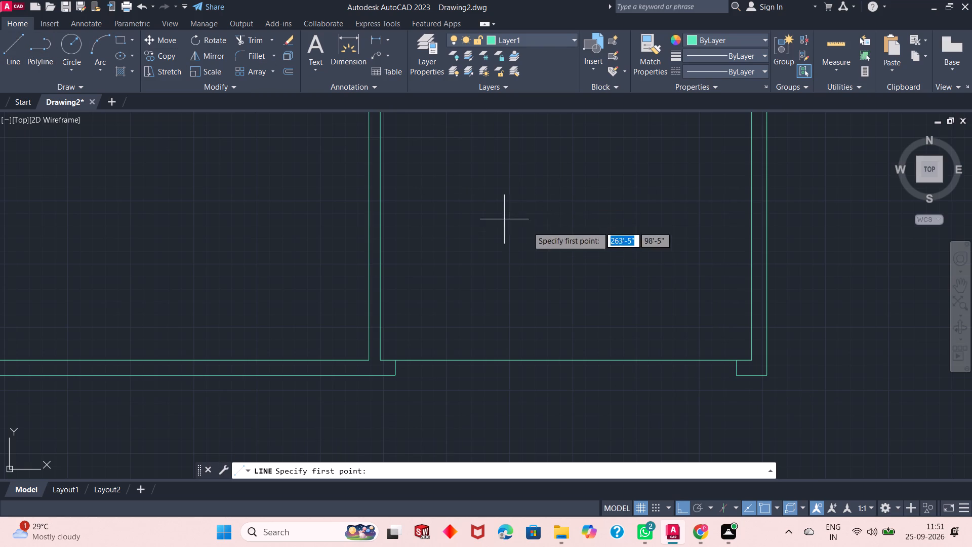
pyautogui.click(738, 361)
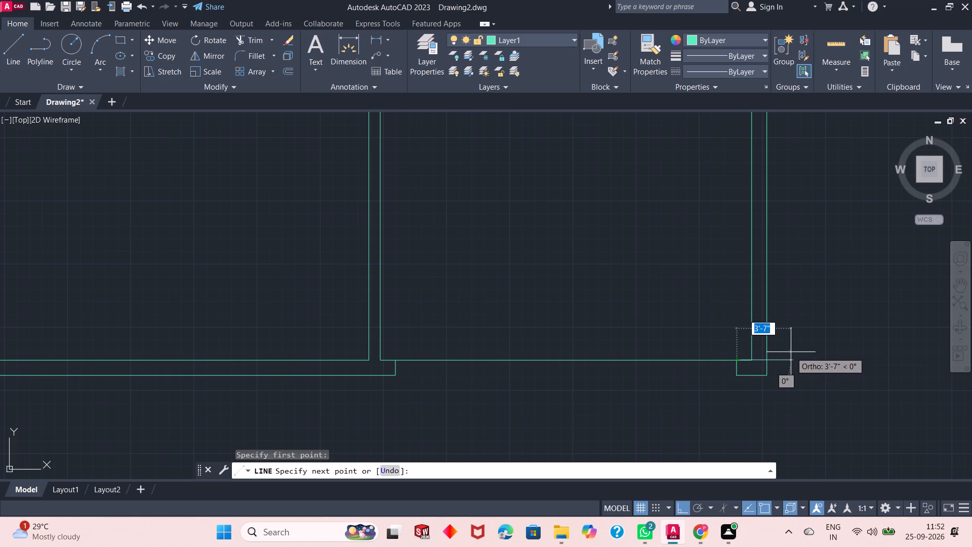
pyautogui.write('4"')
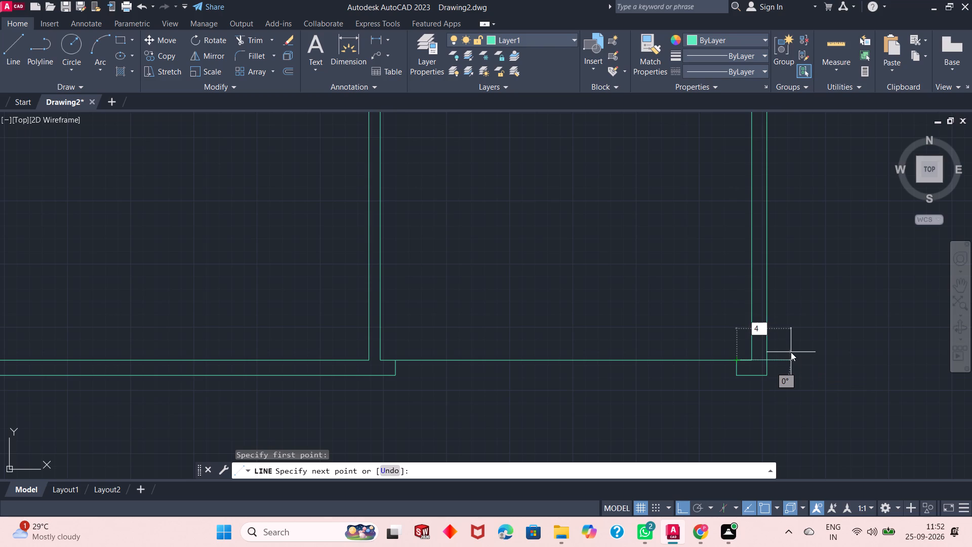
pyautogui.press('Return')
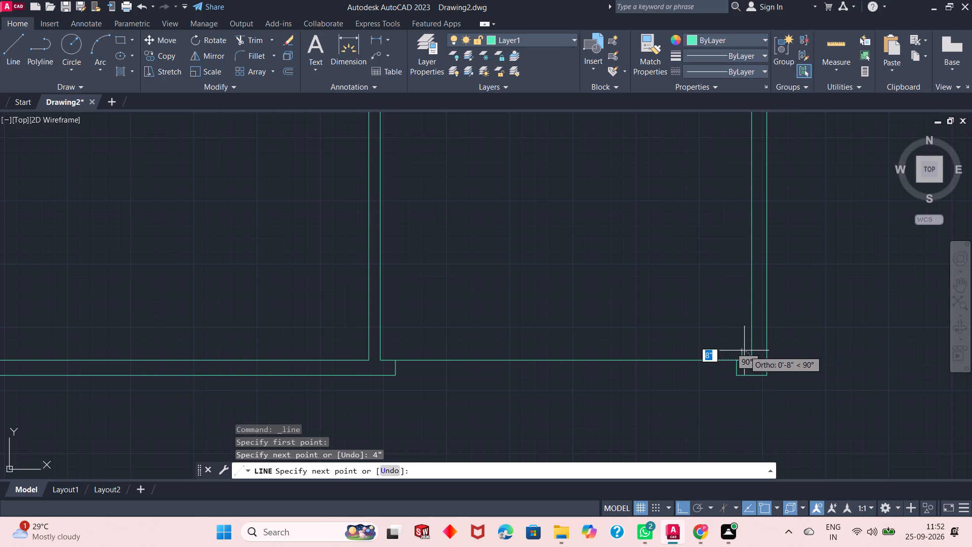
pyautogui.press('5')
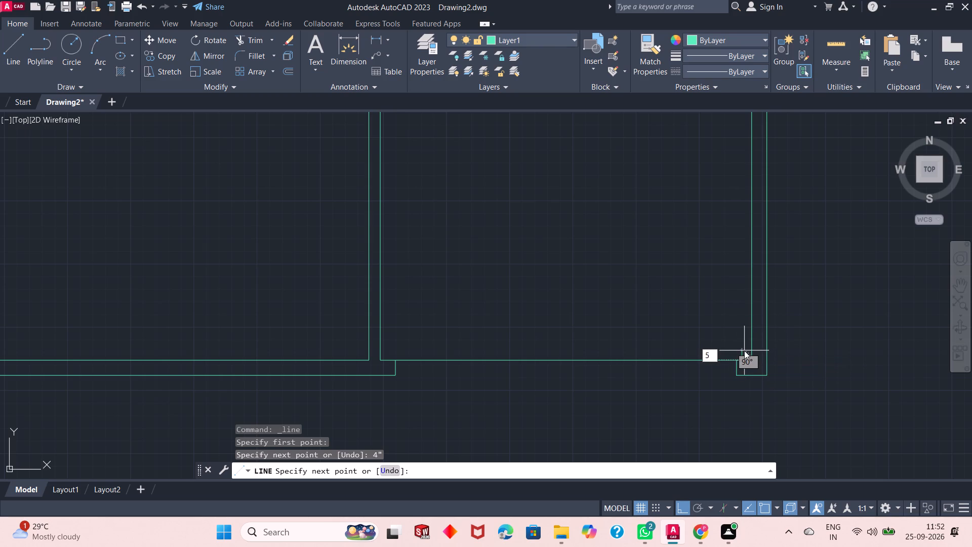
pyautogui.hotkey('shift', '"')
pyautogui.press('Return')
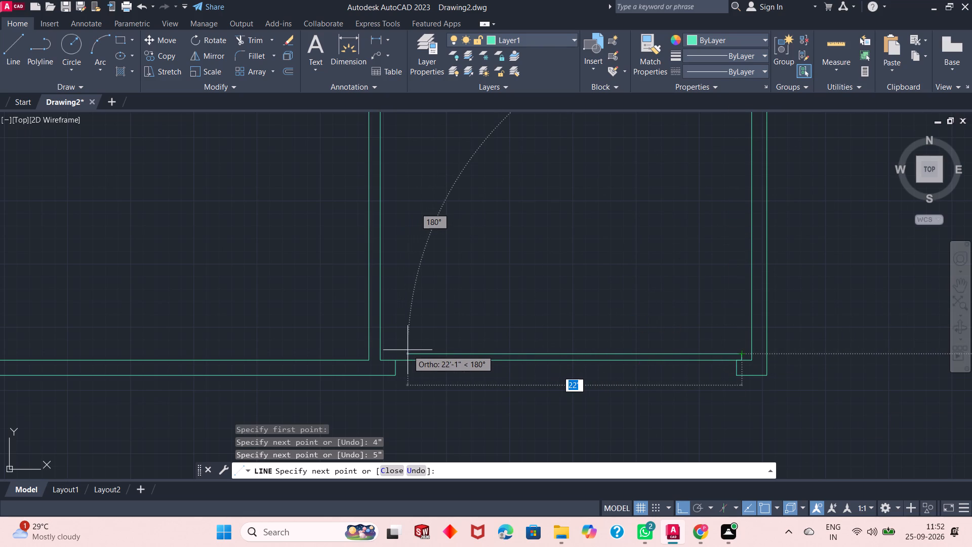
pyautogui.press('Escape')
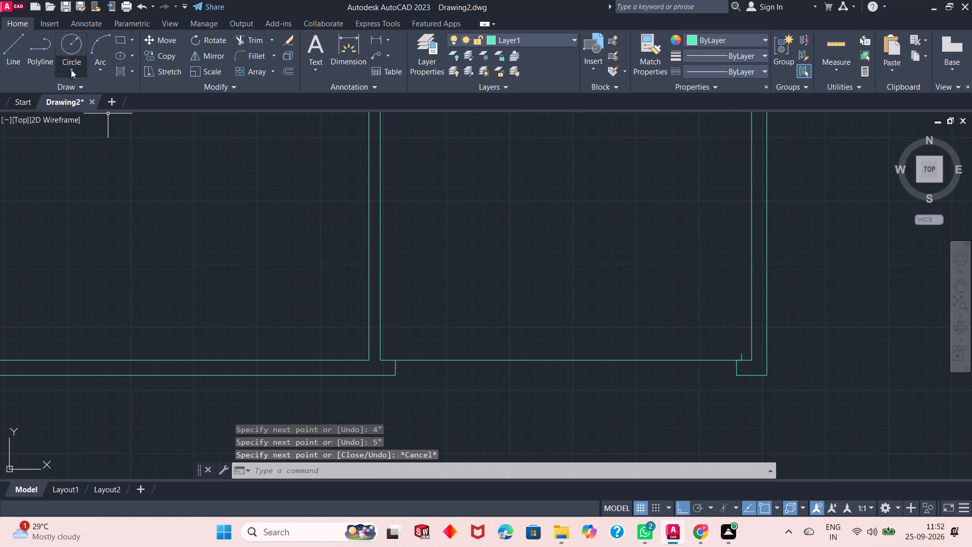
# Draw a line from the top of the bottom opening's west jamb, 4" west, 5" north, and east to the matching line at the east jamb.
pyautogui.click(7, 56)
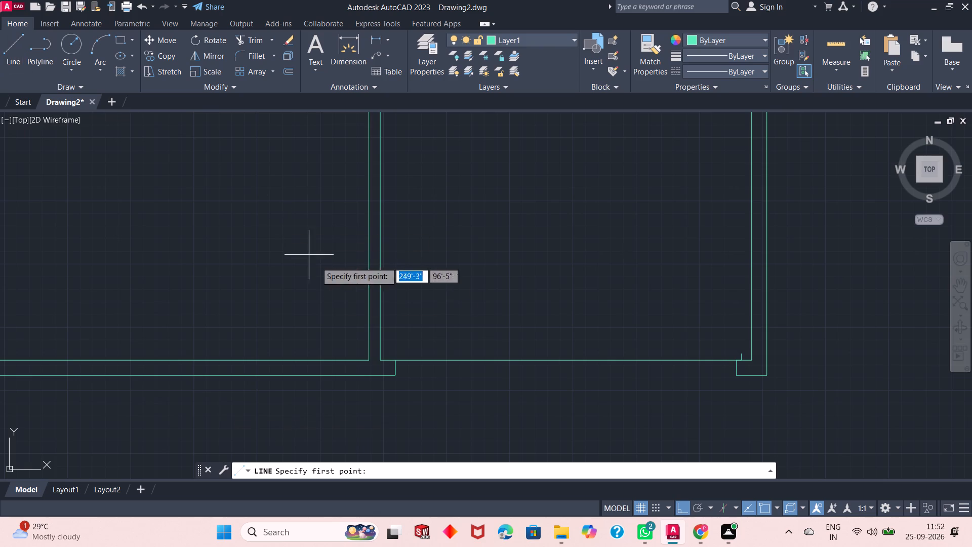
pyautogui.click(397, 360)
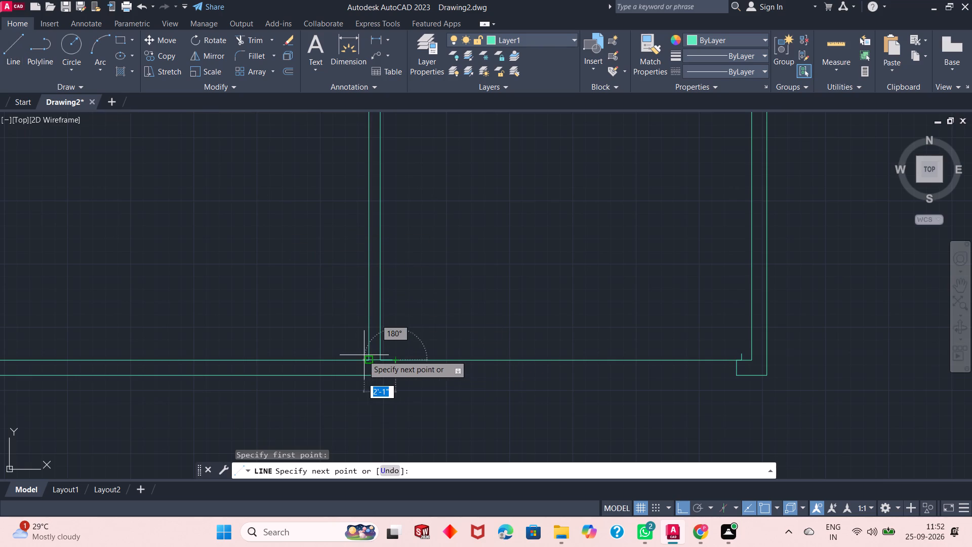
pyautogui.press('4')
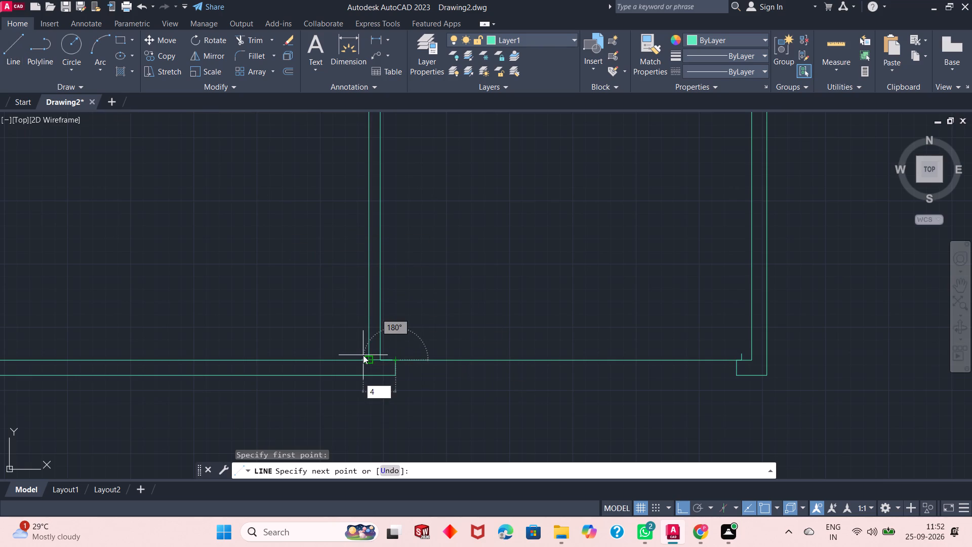
pyautogui.hotkey('shift', '"')
pyautogui.press('Return')
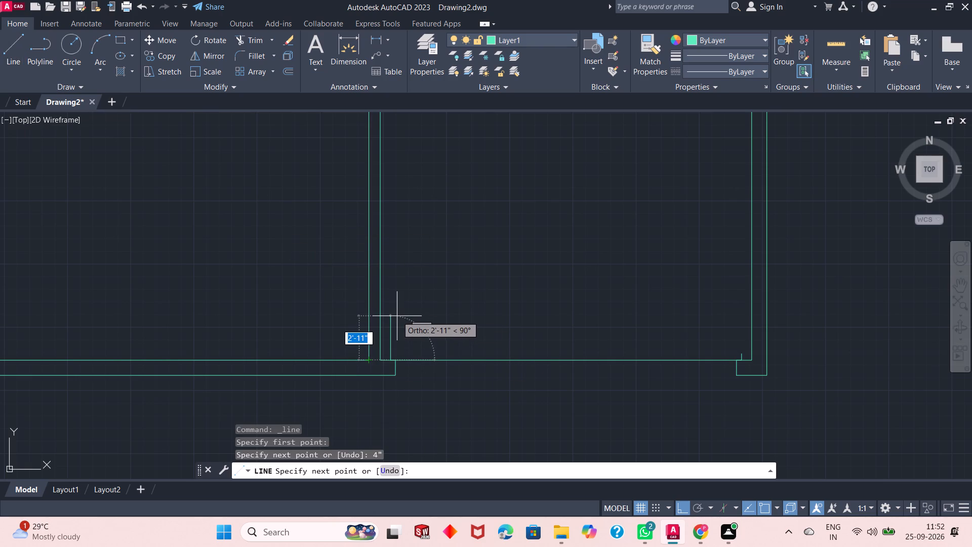
pyautogui.press('5')
pyautogui.hotkey('shift', '"')
pyautogui.press('Return')
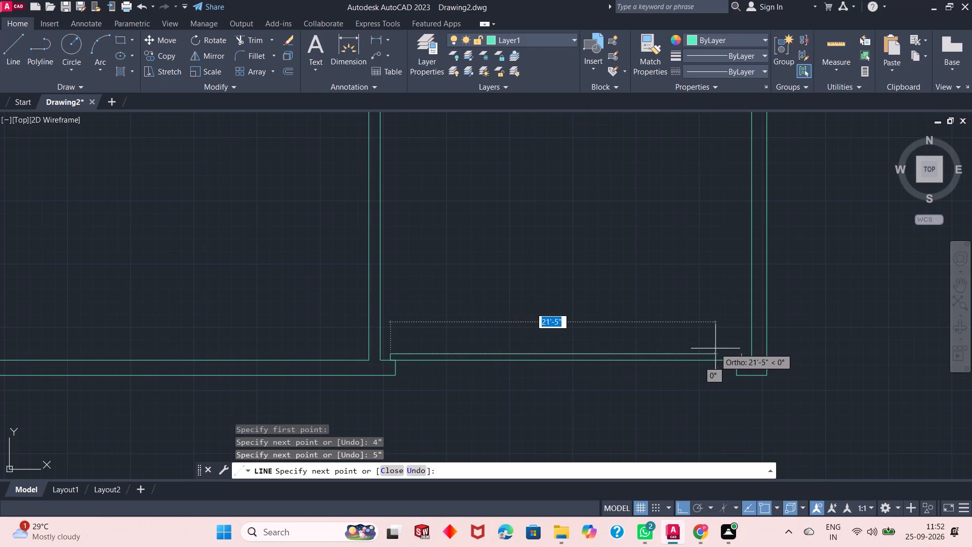
pyautogui.click(741, 352)
pyautogui.rightClick(697, 272)
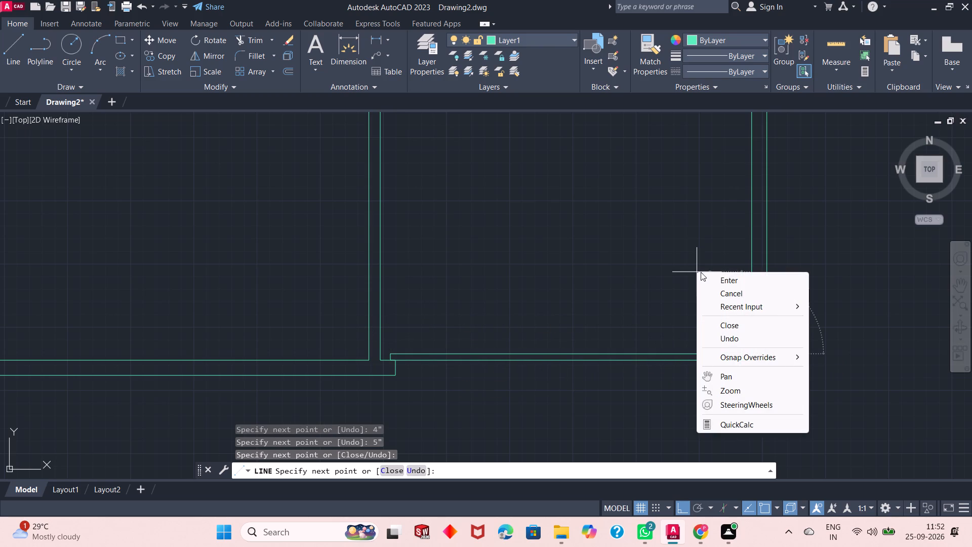
pyautogui.click(721, 279)
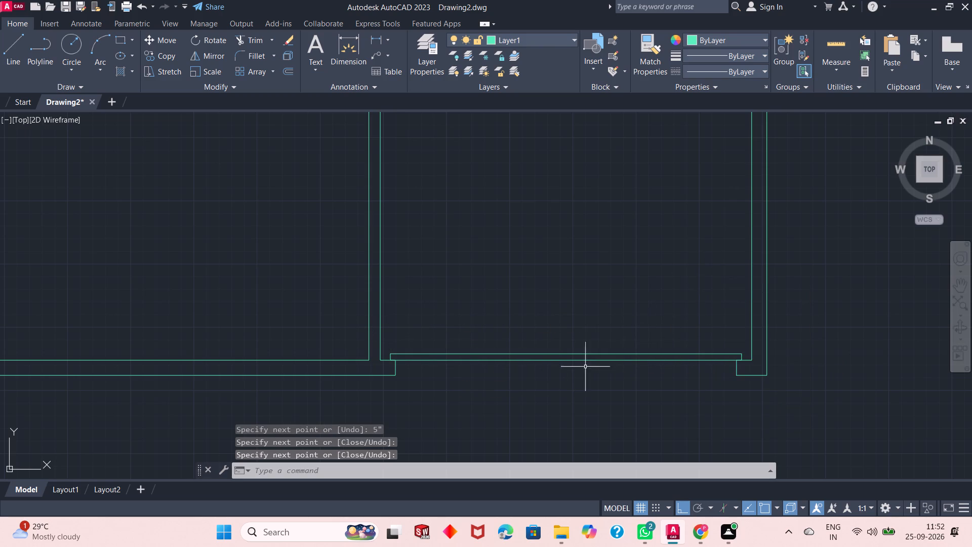
# Examine the whole floor plan, checking the outer walls, partitions, openings and wall junctions.
pyautogui.scroll(1, 566, 372)
pyautogui.scroll(-2, 587, 355)
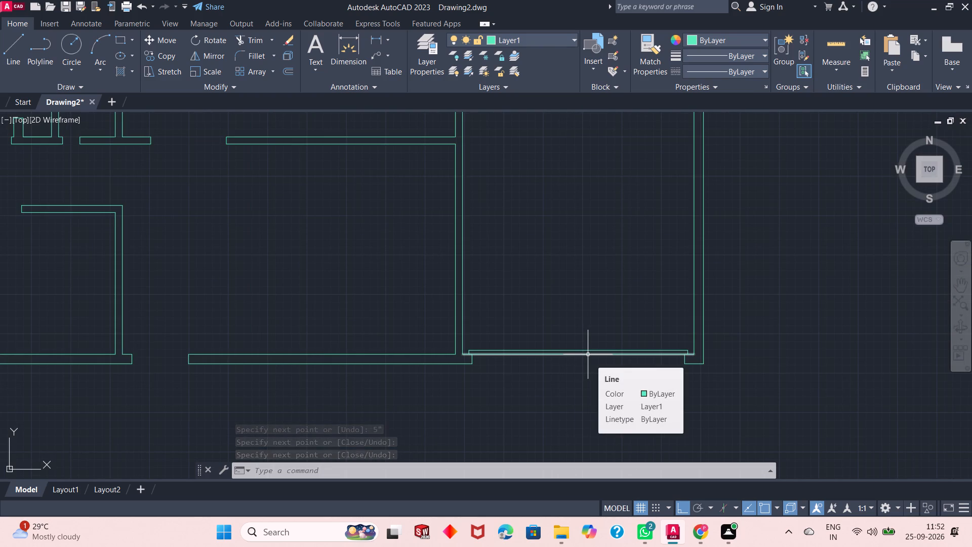
pyautogui.scroll(-2, 589, 354)
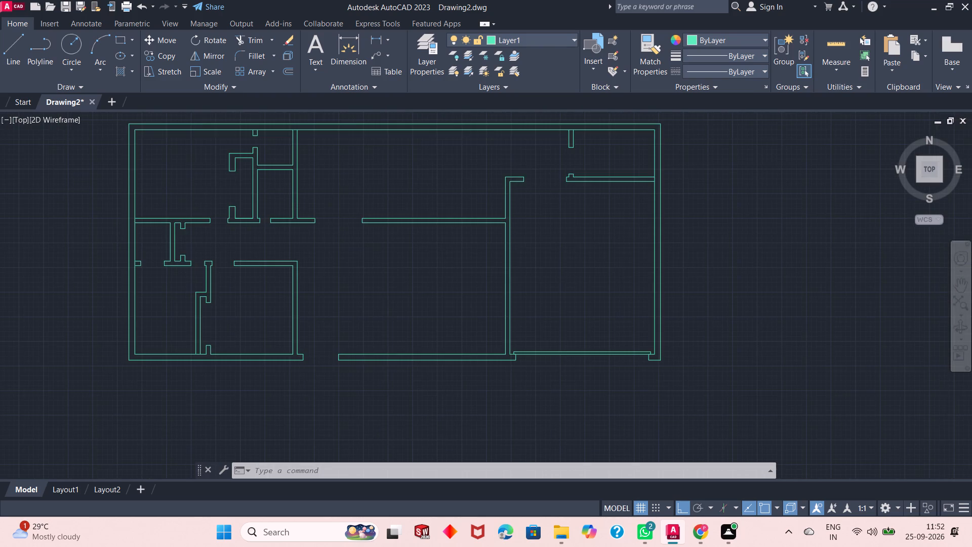
pyautogui.scroll(1, 567, 328)
pyautogui.scroll(-1, 567, 325)
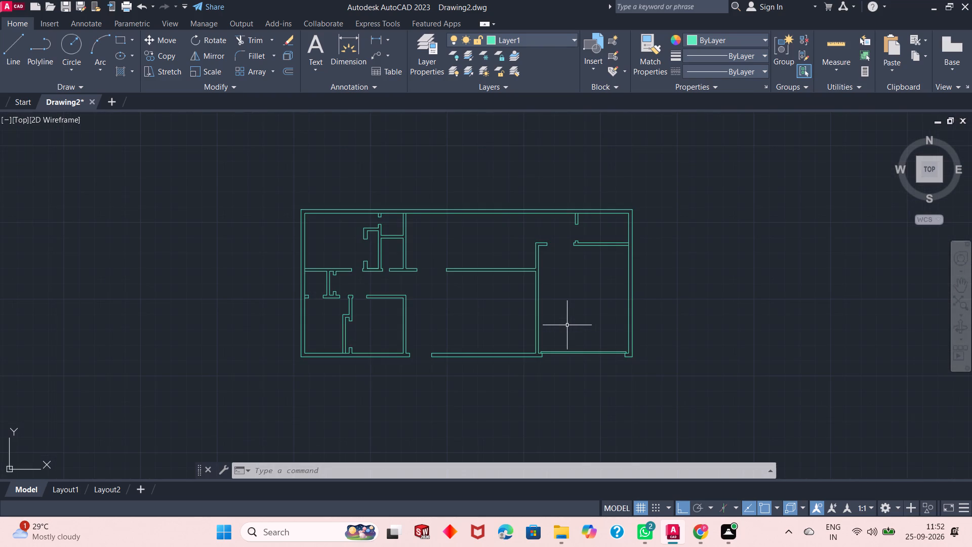
pyautogui.scroll(-1, 568, 325)
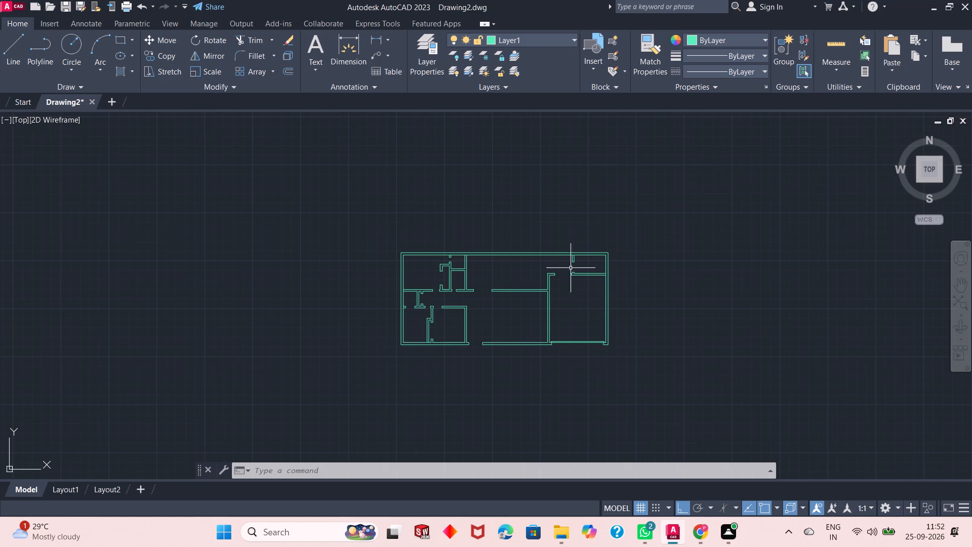
pyautogui.scroll(2, 566, 268)
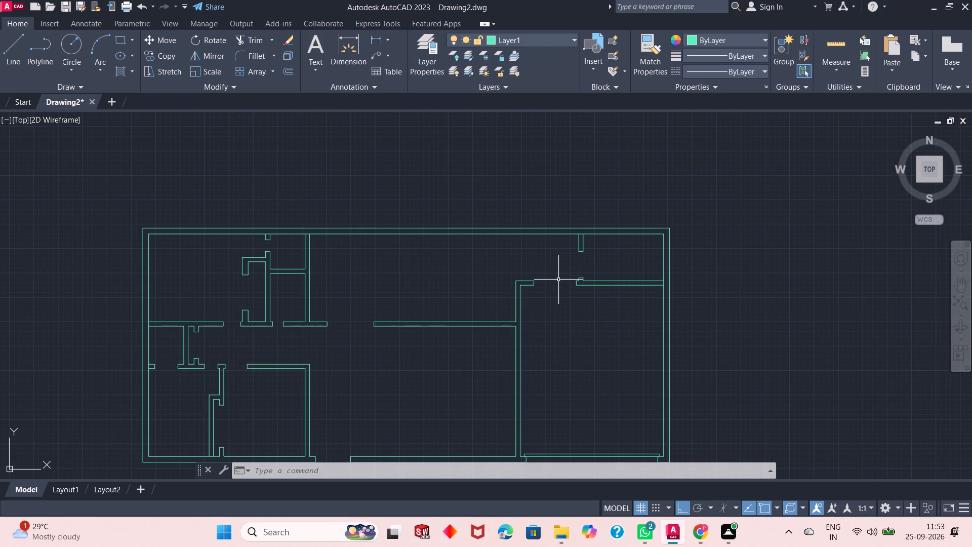
pyautogui.scroll(-1, 558, 280)
pyautogui.scroll(1, 558, 280)
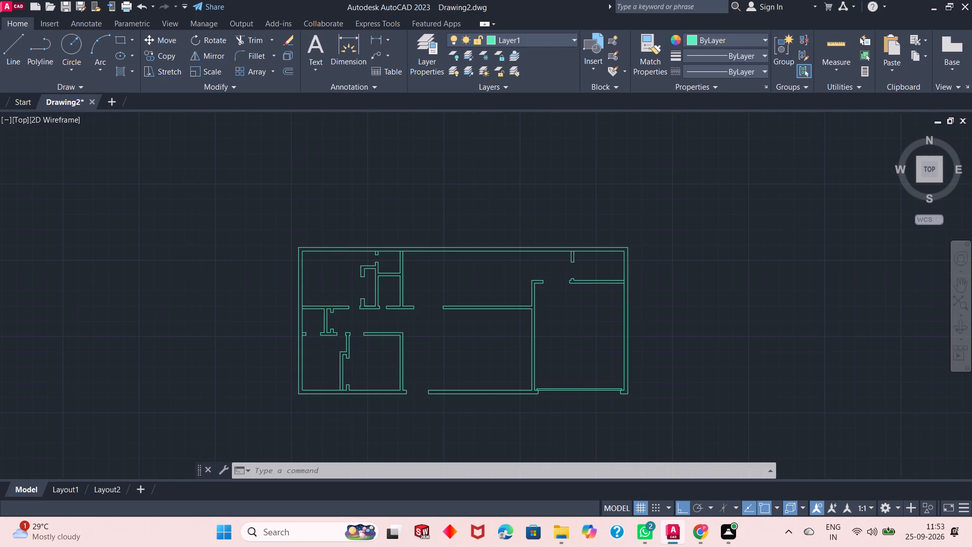
pyautogui.scroll(1, 558, 299)
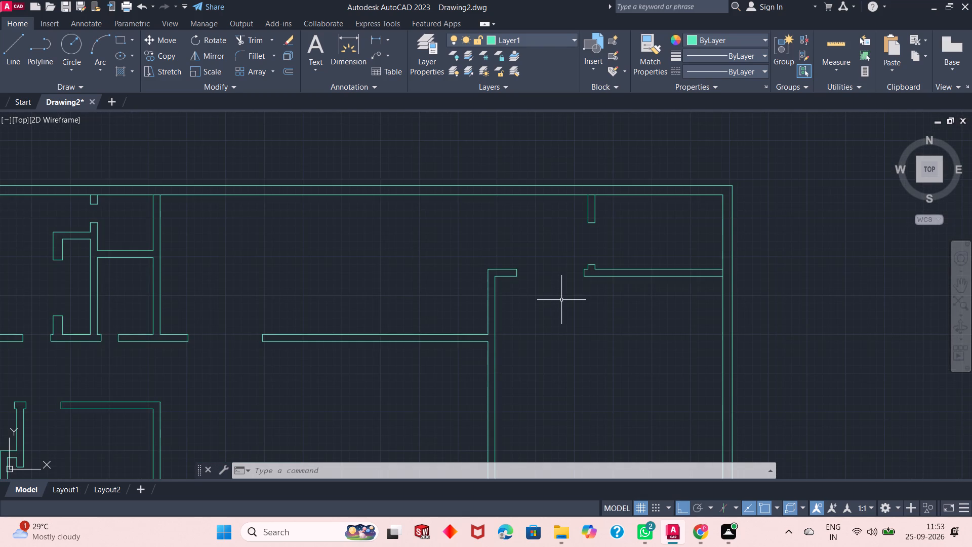
pyautogui.scroll(-1, 560, 281)
pyautogui.scroll(1, 560, 281)
pyautogui.scroll(-2, 559, 281)
pyautogui.scroll(1, 421, 353)
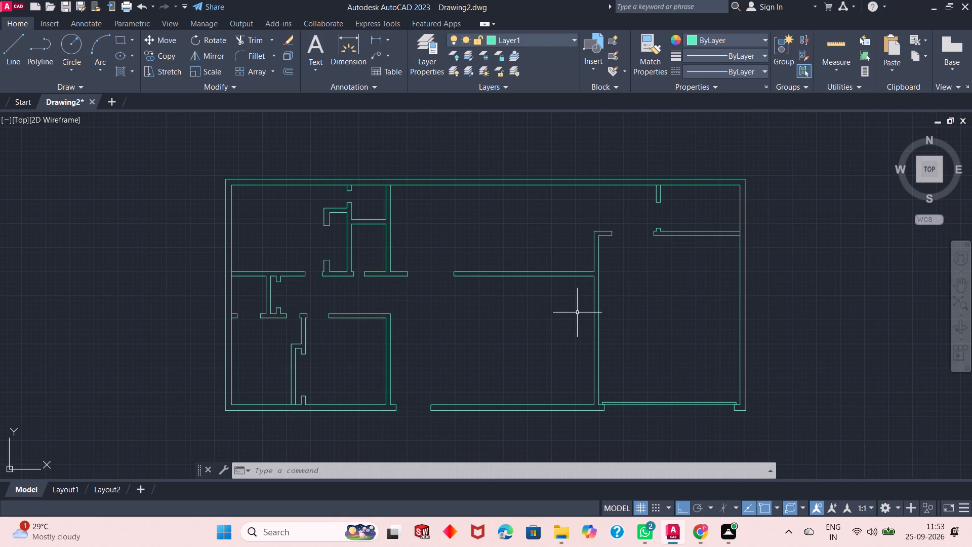
pyautogui.scroll(-1, 693, 259)
pyautogui.scroll(1, 688, 262)
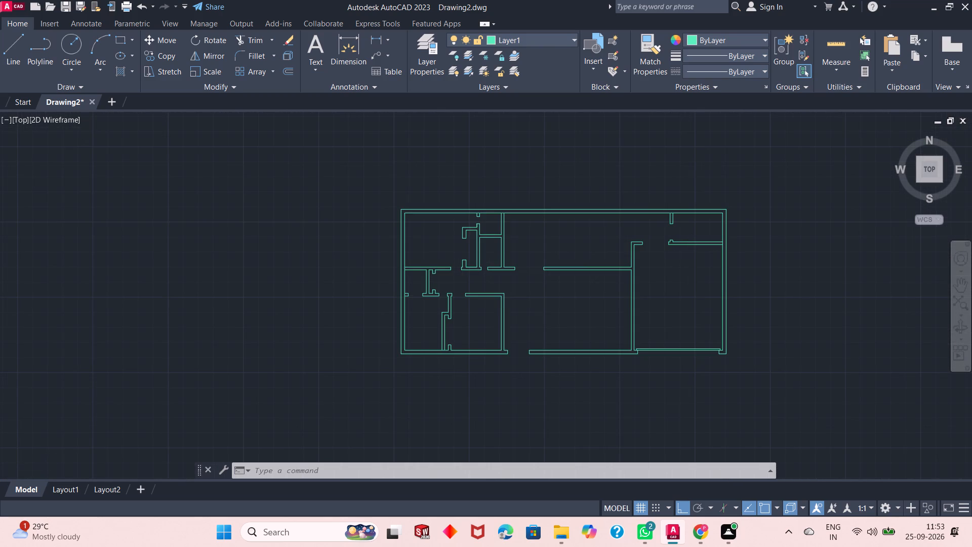
pyautogui.click(374, 41)
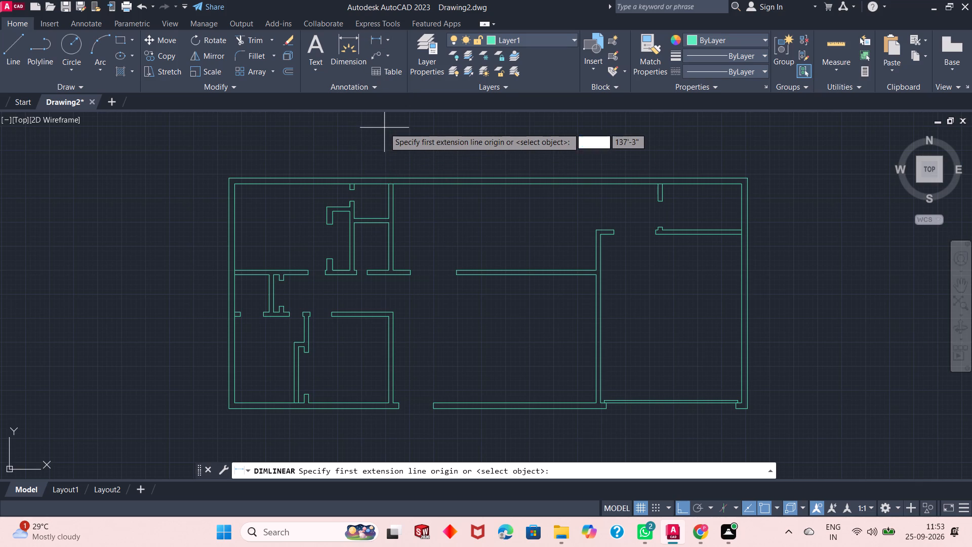
pyautogui.press('Escape')
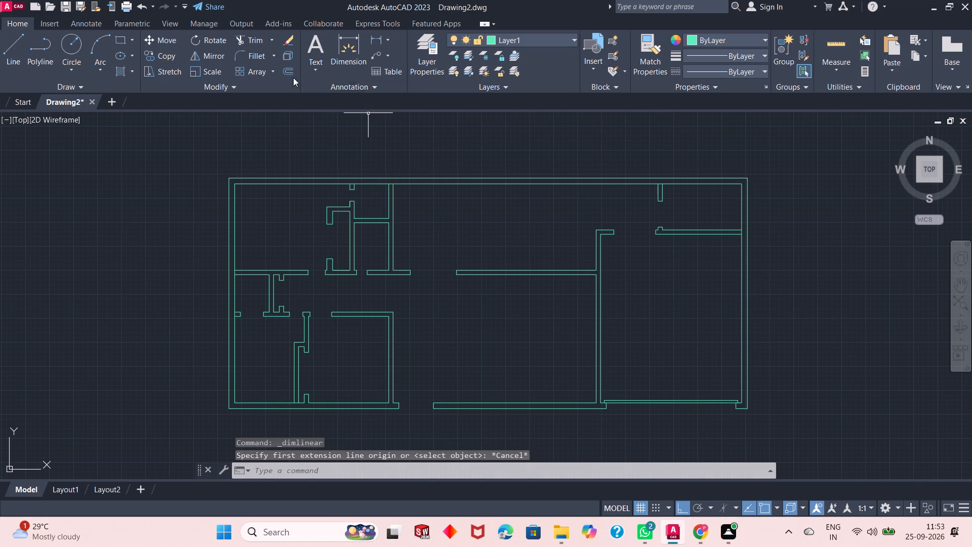
# Trim the top wall's inner face across the two northwest partition junctions and the short northeast partition stub.
pyautogui.click(246, 35)
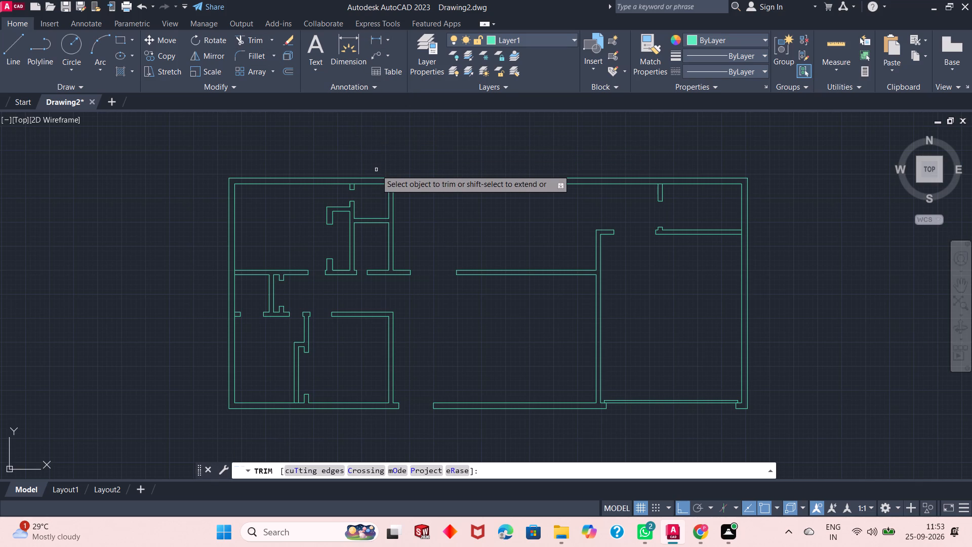
pyautogui.scroll(-2, 372, 184)
pyautogui.scroll(3, 372, 184)
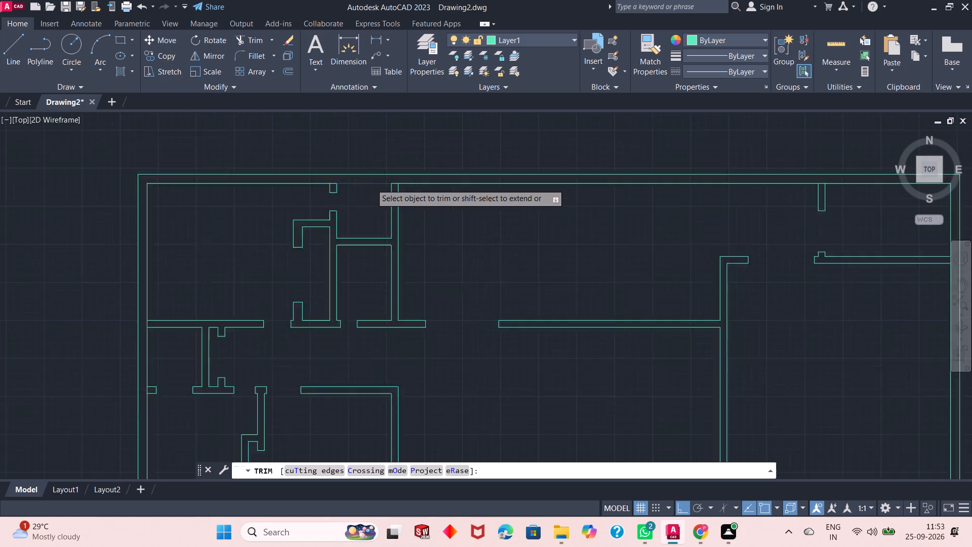
pyautogui.scroll(3, 371, 184)
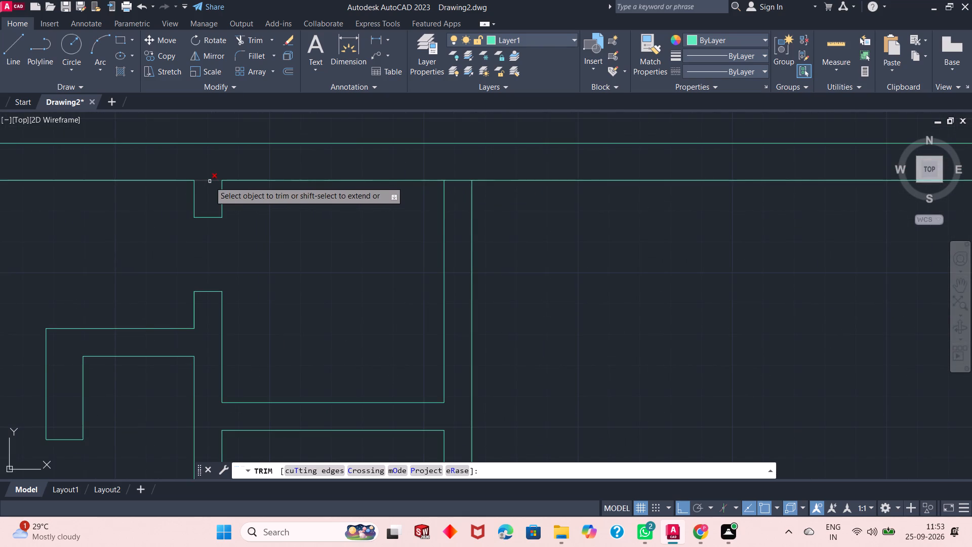
pyautogui.click(209, 181)
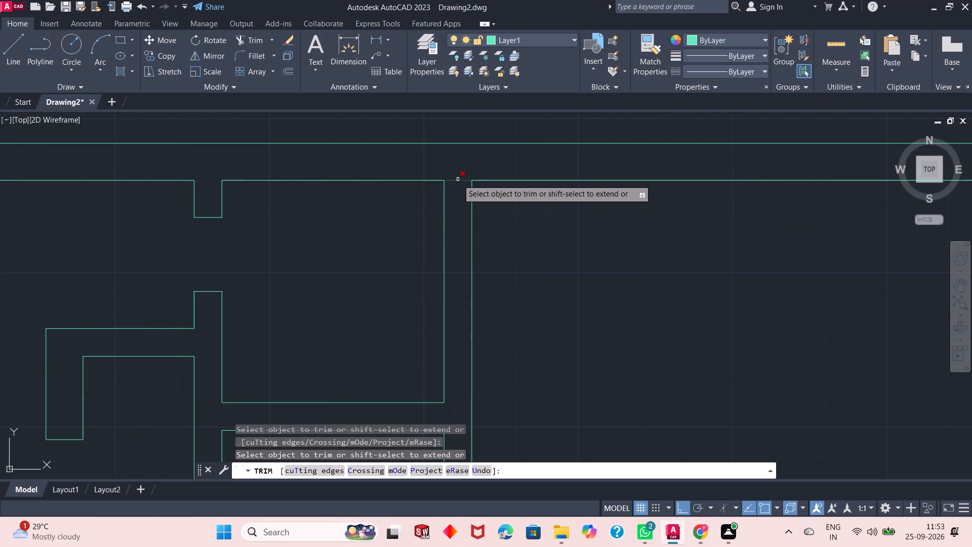
pyautogui.click(458, 179)
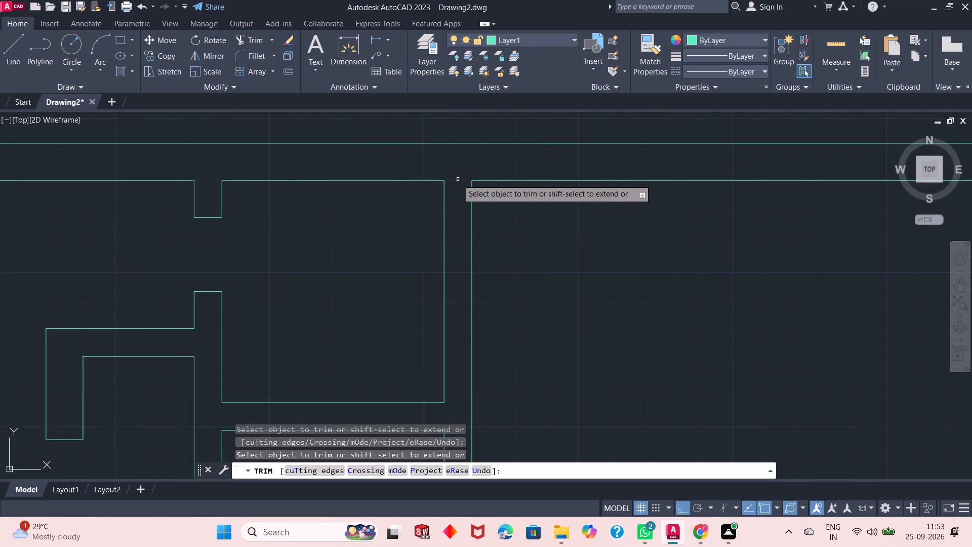
pyautogui.scroll(-1, 538, 227)
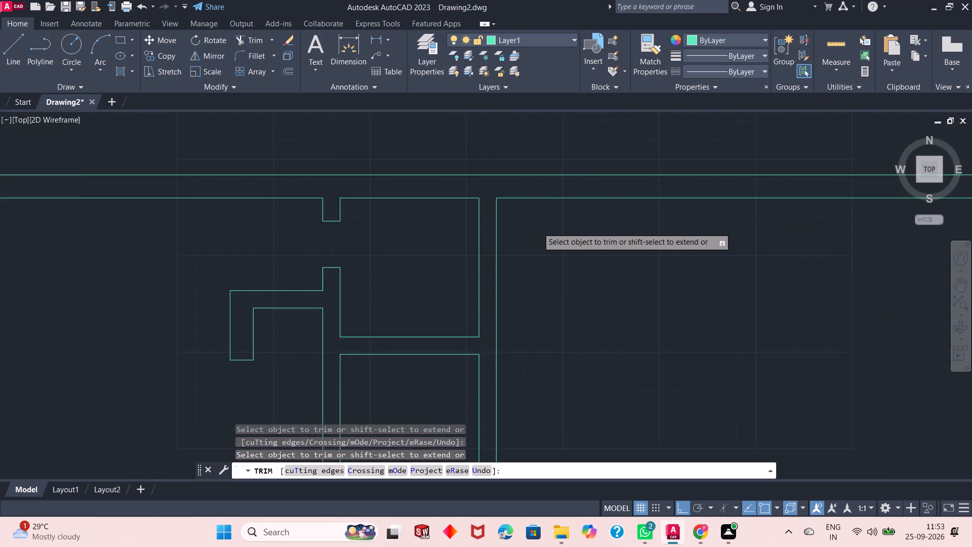
pyautogui.scroll(-3, 538, 227)
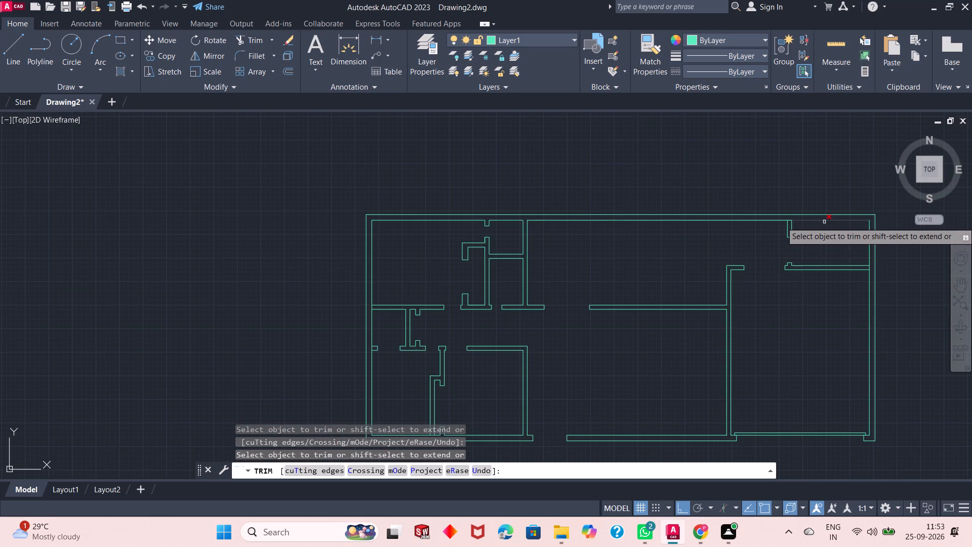
pyautogui.scroll(3, 824, 222)
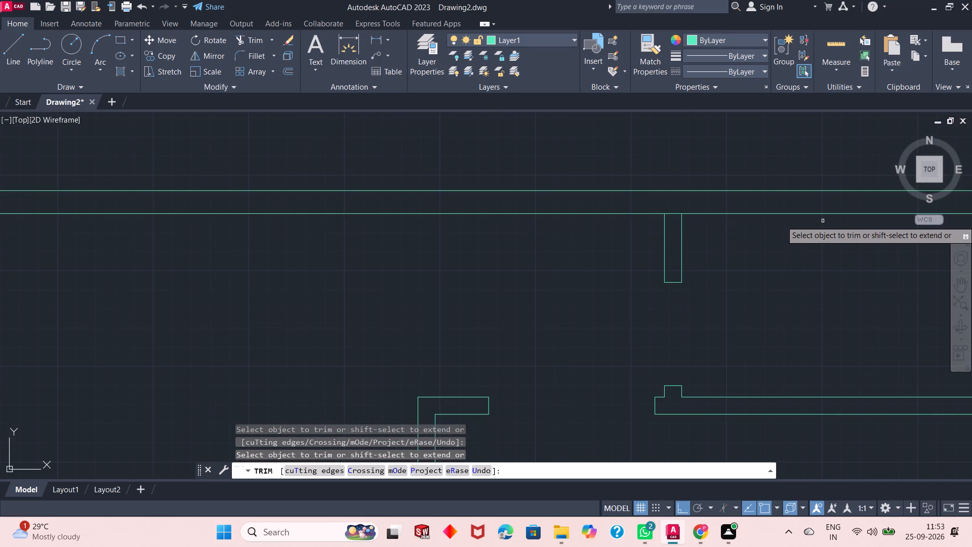
pyautogui.click(671, 214)
# Trim the east wall's inner face where the northeast room's horizontal partition meets it.
pyautogui.scroll(-2, 670, 214)
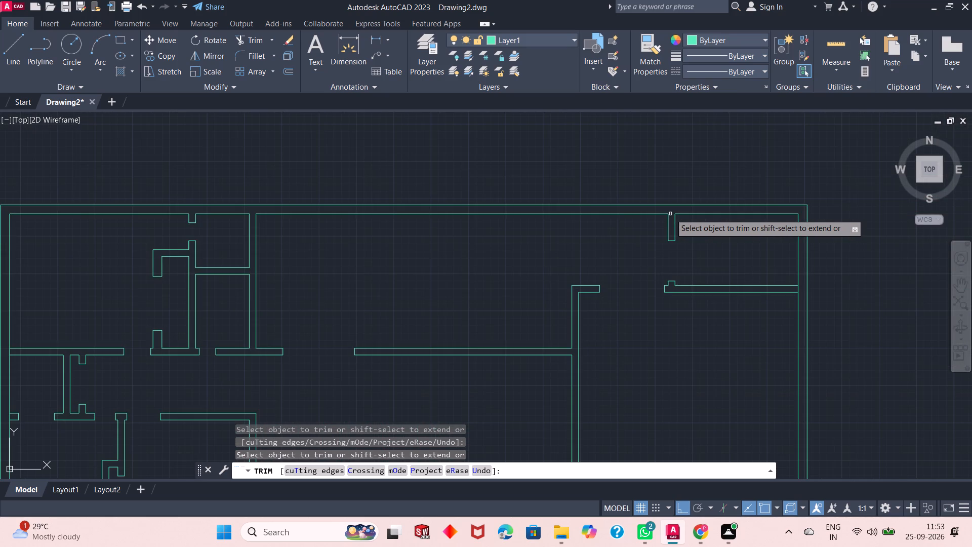
pyautogui.scroll(-1, 670, 213)
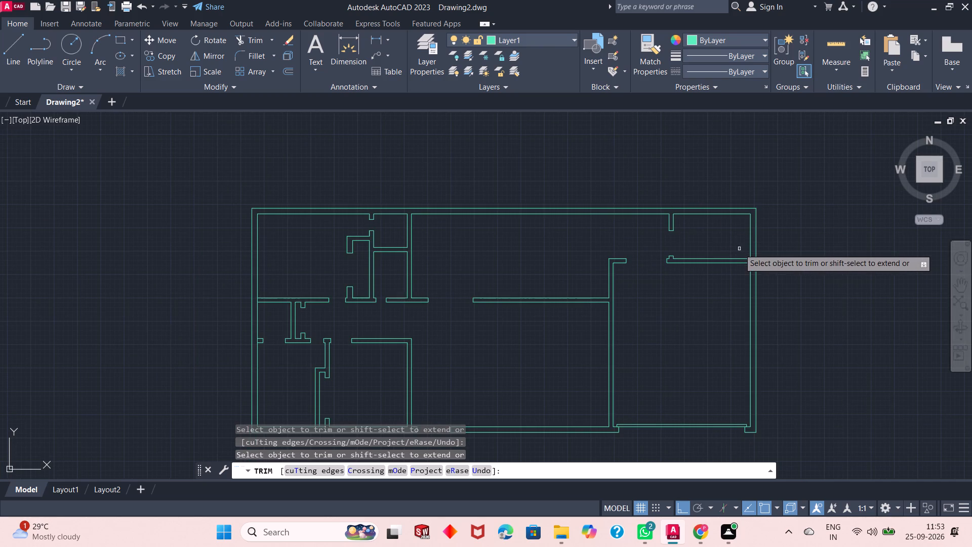
pyautogui.scroll(3, 744, 257)
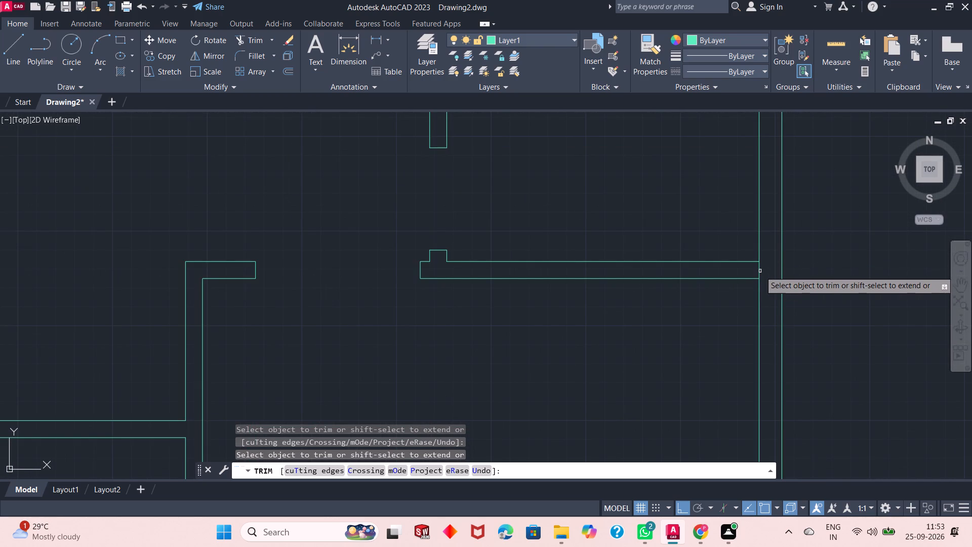
pyautogui.click(758, 271)
# Trim the west wall's inner face at its junctions with the long horizontal partition and the short stub south of it.
pyautogui.scroll(1, 663, 274)
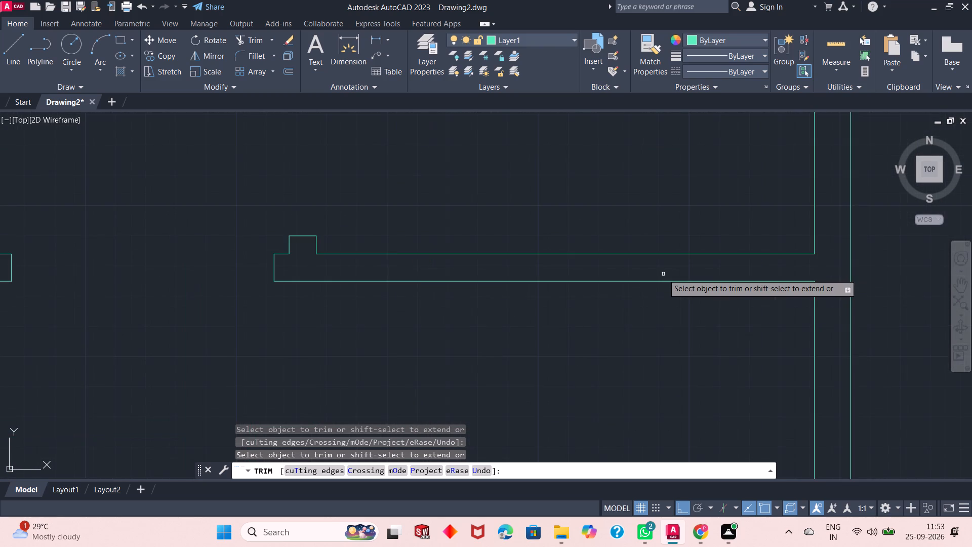
pyautogui.scroll(-5, 664, 274)
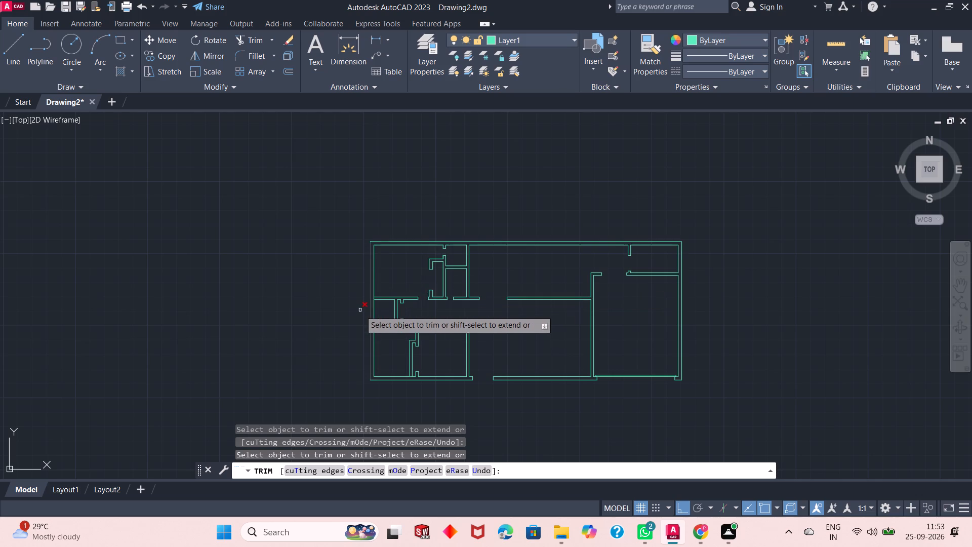
pyautogui.scroll(4, 360, 310)
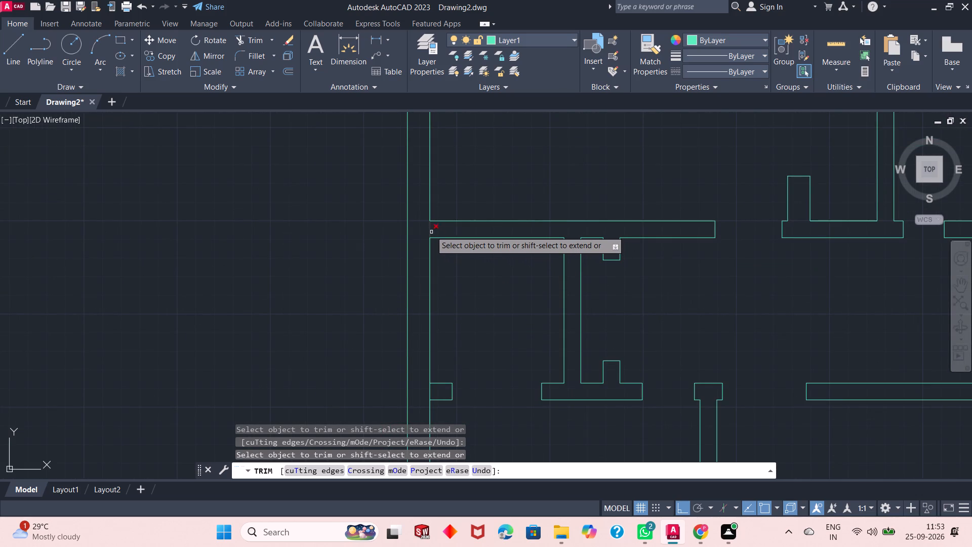
pyautogui.click(431, 231)
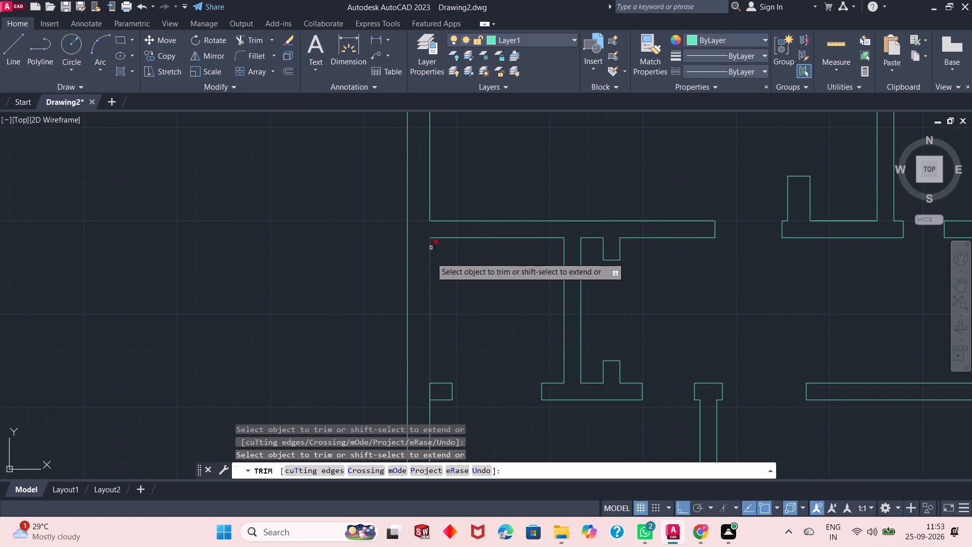
pyautogui.click(431, 390)
pyautogui.scroll(-2, 475, 346)
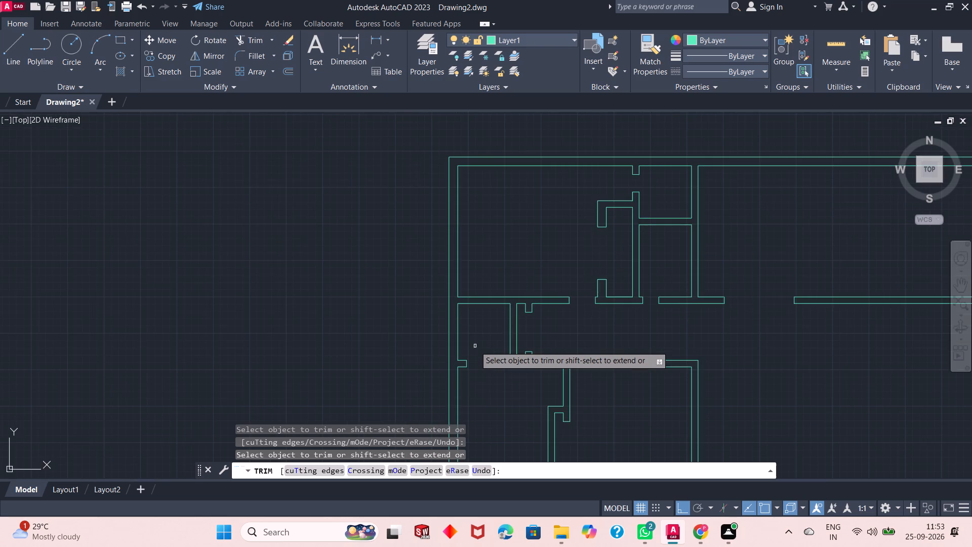
# Finish trimming and examine the whole floor plan for remaining untrimmed wall junctions.
pyautogui.scroll(-1, 475, 346)
pyautogui.scroll(-1, 488, 407)
pyautogui.scroll(1, 507, 386)
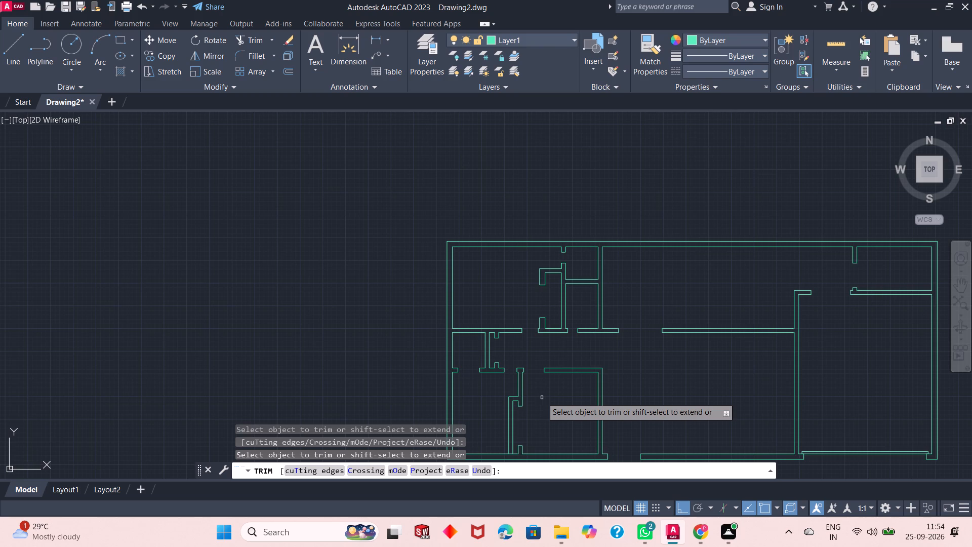
pyautogui.scroll(-1, 542, 398)
pyautogui.scroll(1, 609, 378)
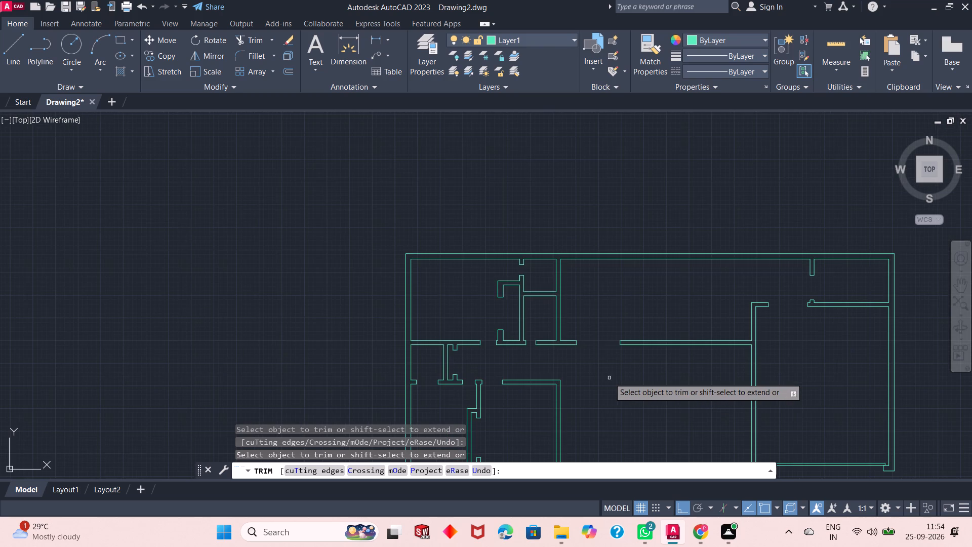
pyautogui.scroll(-2, 593, 353)
pyautogui.scroll(2, 653, 383)
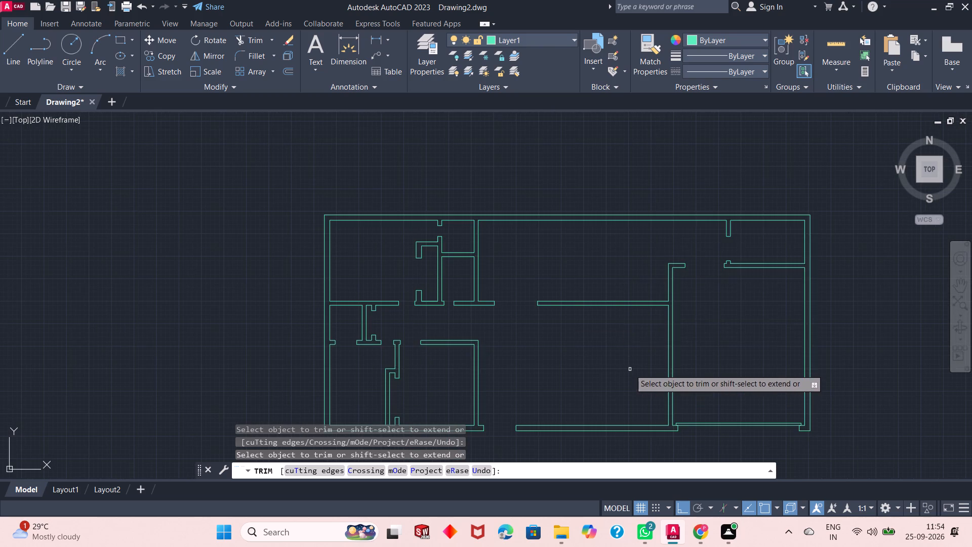
pyautogui.rightClick(619, 153)
pyautogui.click(634, 159)
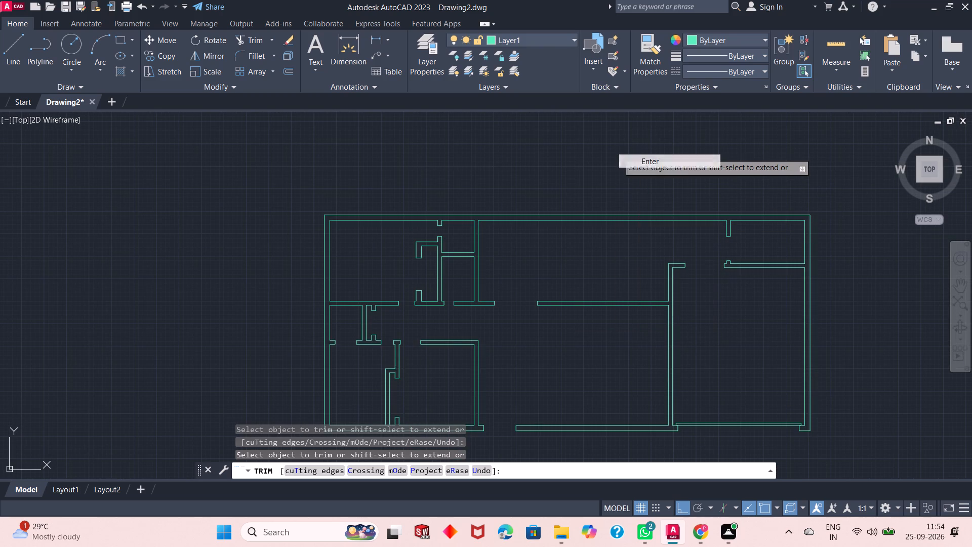
pyautogui.scroll(-1, 594, 301)
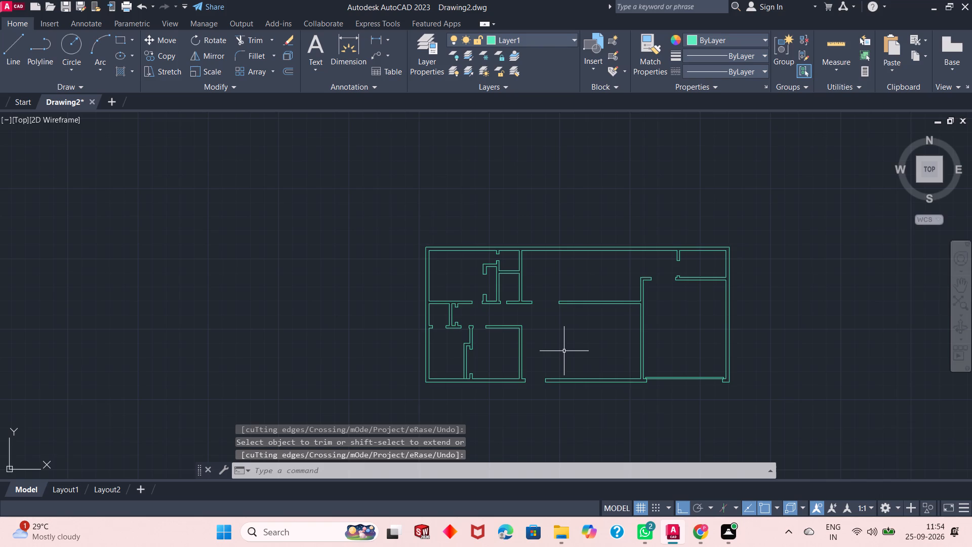
pyautogui.scroll(1, 564, 351)
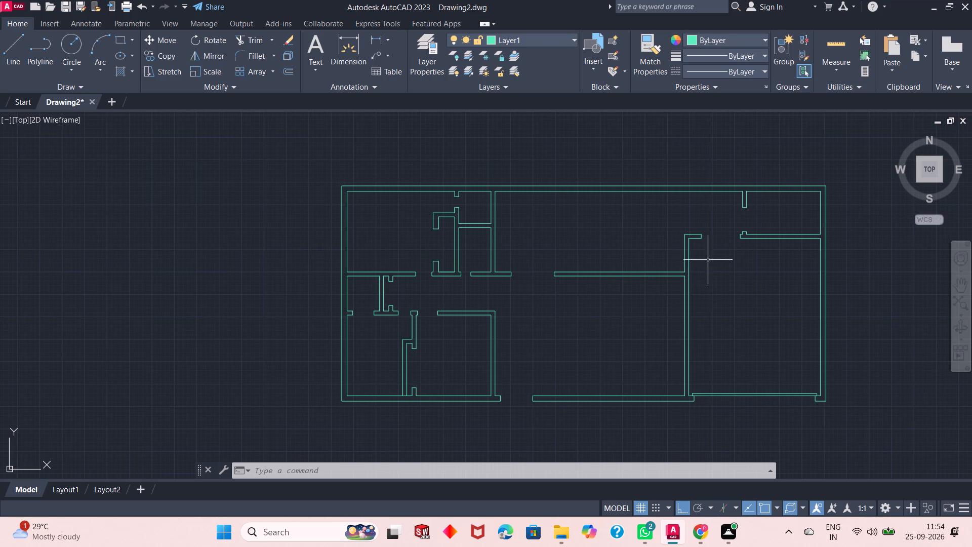
# Make layer 0 the current layer.
pyautogui.click(741, 44)
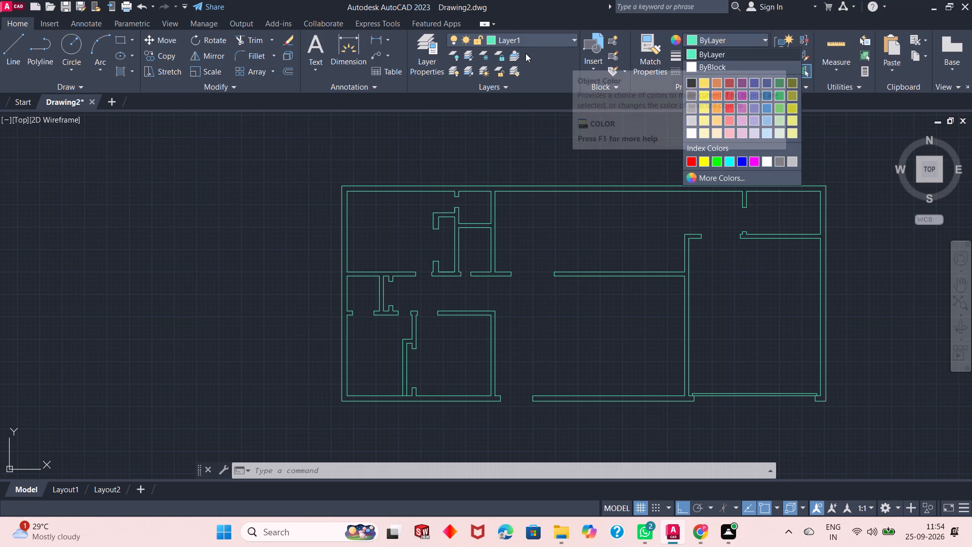
pyautogui.click(532, 42)
pyautogui.click(532, 42)
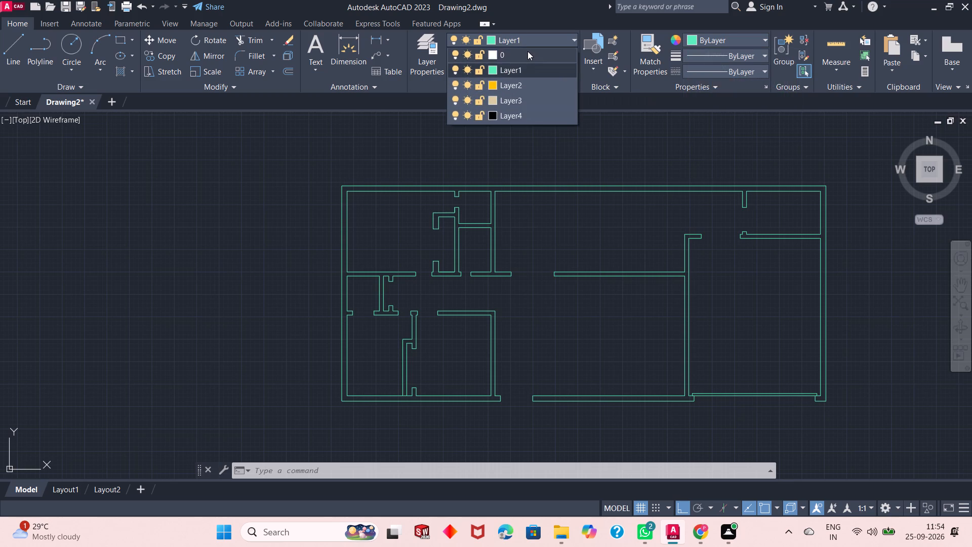
pyautogui.click(528, 51)
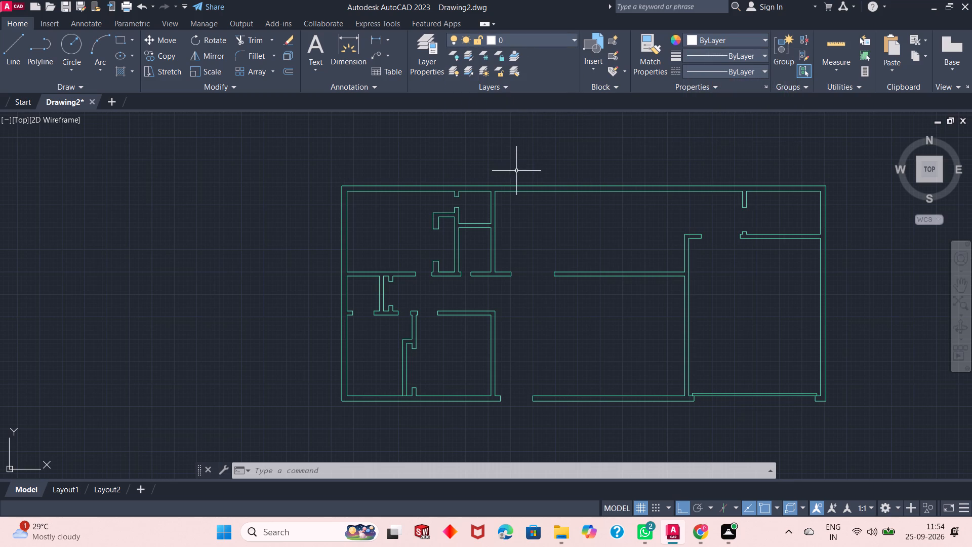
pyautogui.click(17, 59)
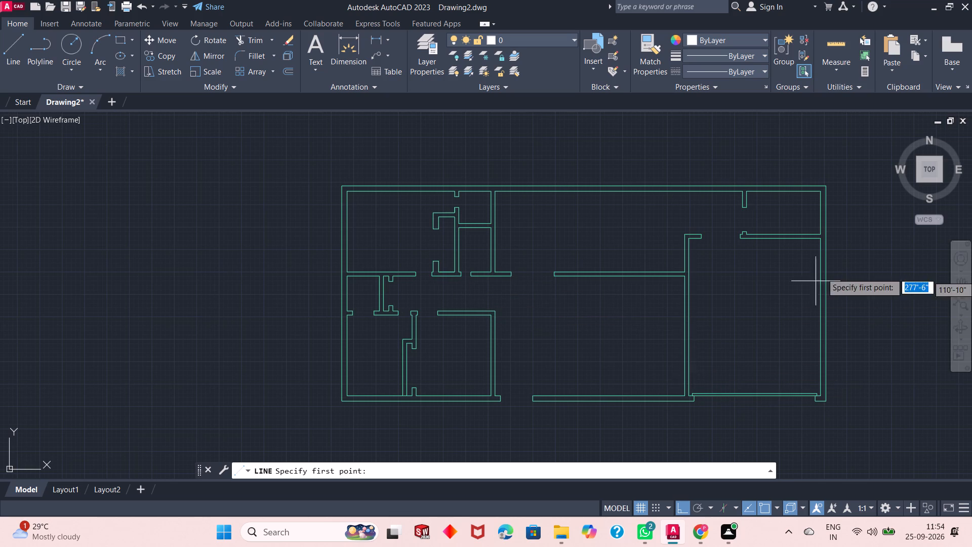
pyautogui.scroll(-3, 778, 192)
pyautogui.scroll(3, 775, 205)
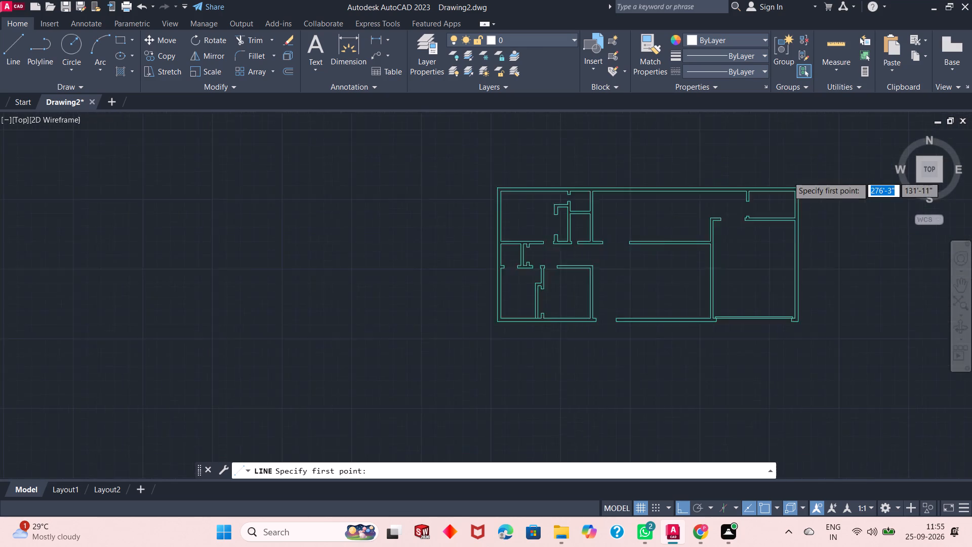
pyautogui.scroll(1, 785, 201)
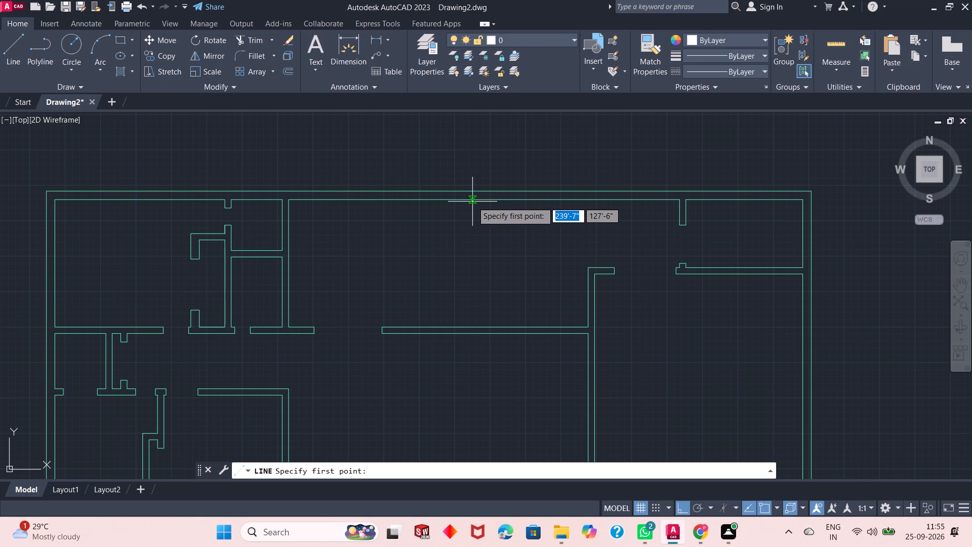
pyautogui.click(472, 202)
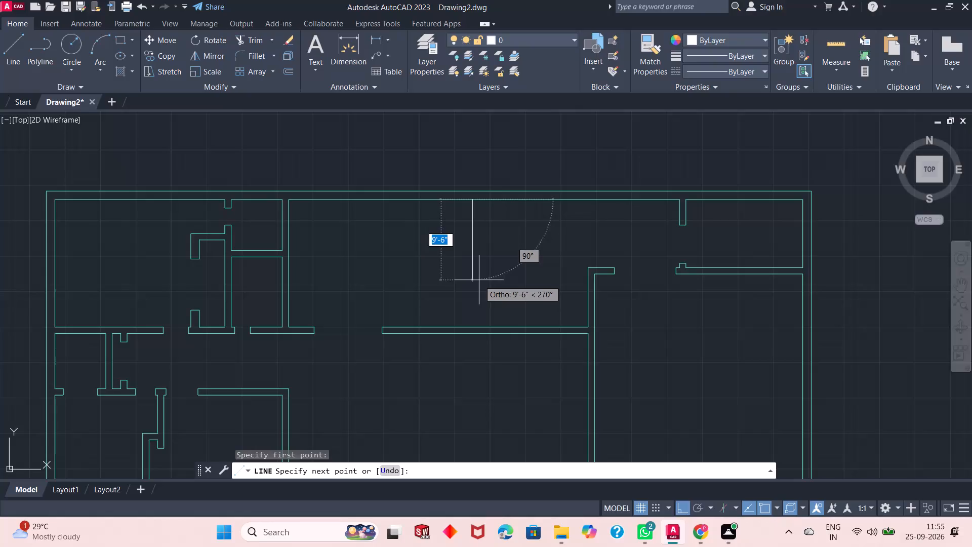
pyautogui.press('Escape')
# Draw connected lines from the midpoint of the central room's top wall inner face: 9' south, 3' east, 4' north.
pyautogui.press('l')
pyautogui.press('Return')
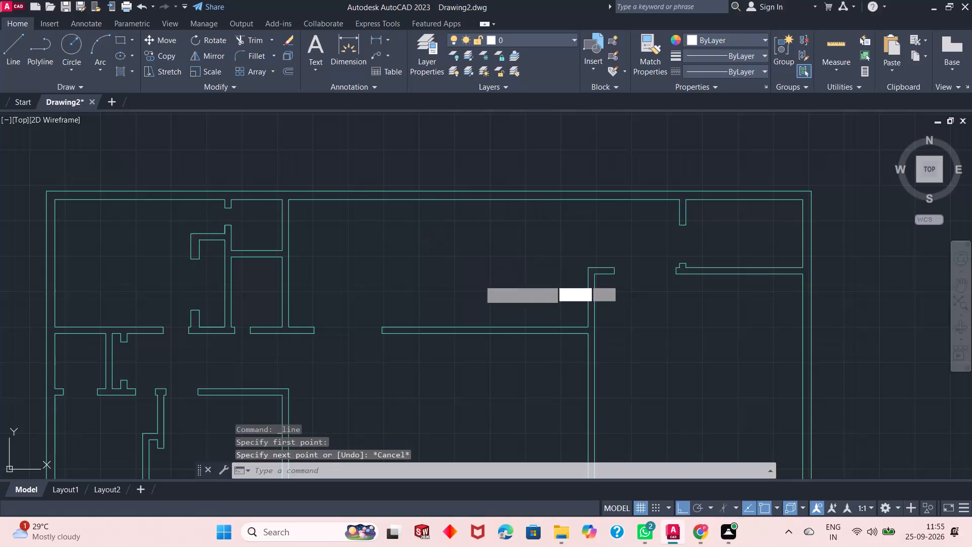
pyautogui.click(488, 201)
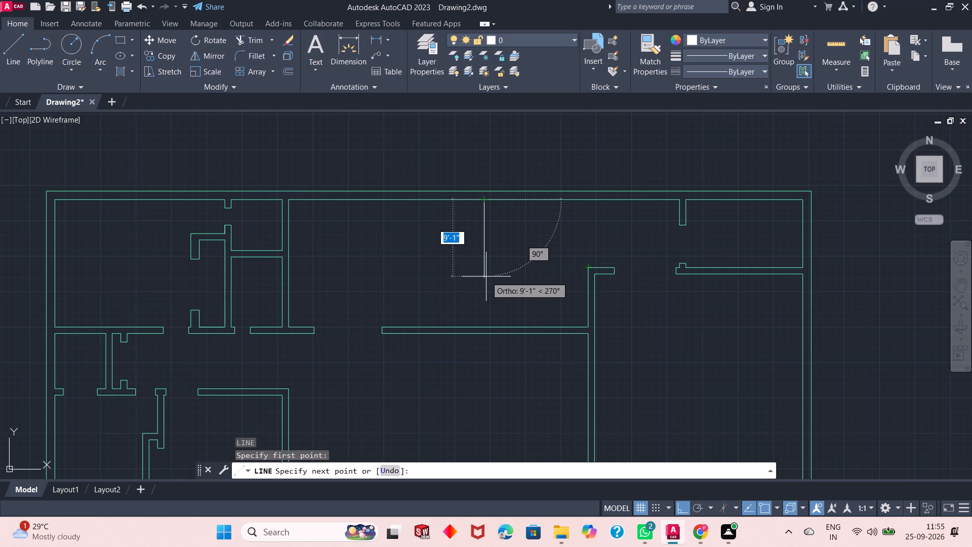
pyautogui.press('9')
pyautogui.press("'")
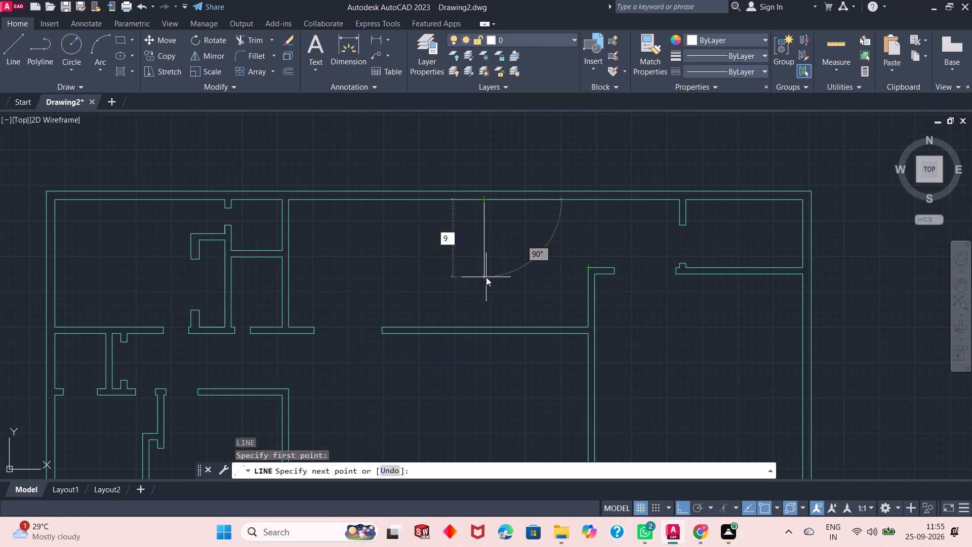
pyautogui.press('Return')
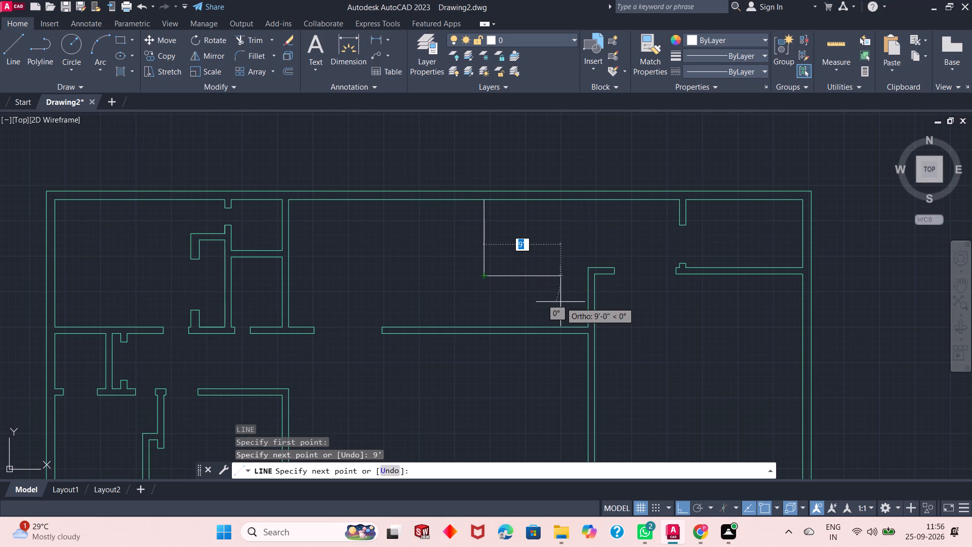
pyautogui.press('3')
pyautogui.press("'")
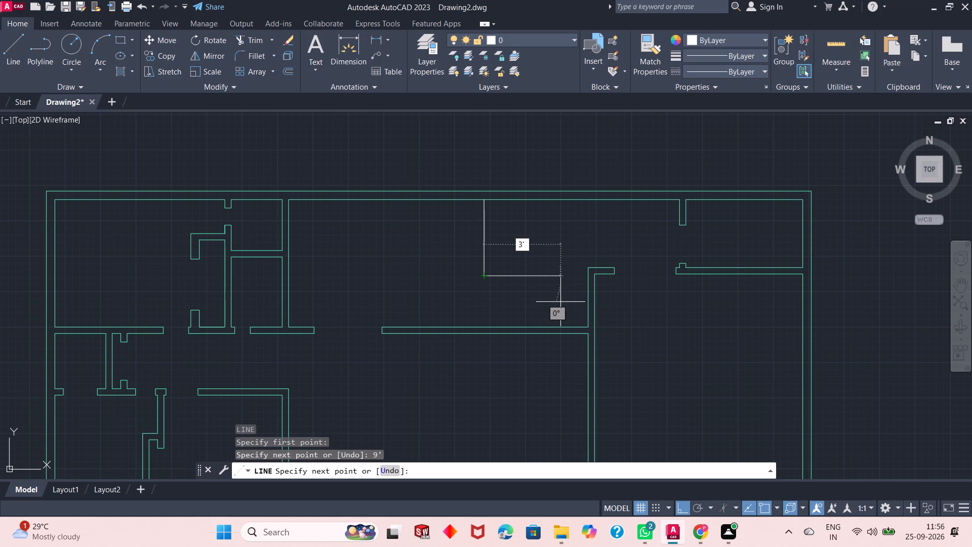
pyautogui.press('Return')
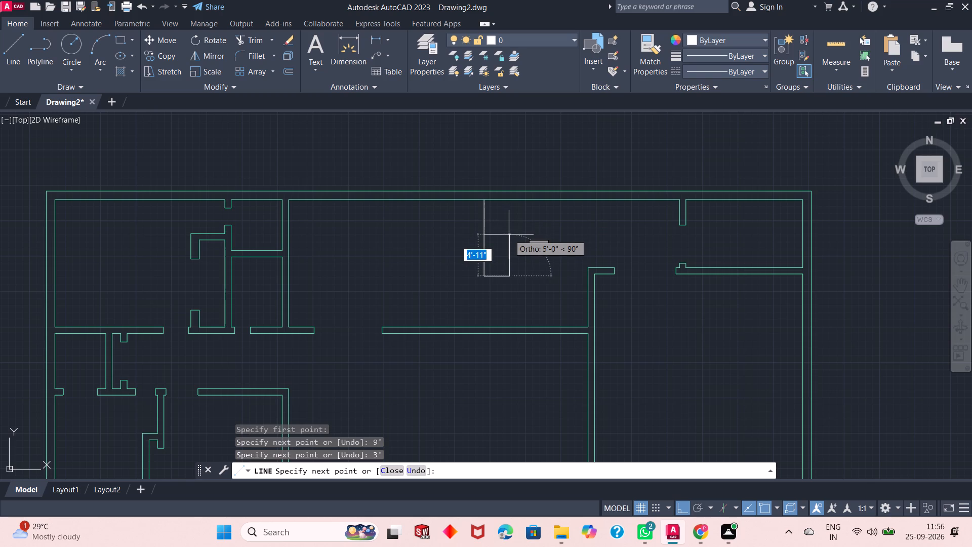
pyautogui.write("4'")
pyautogui.press('Return')
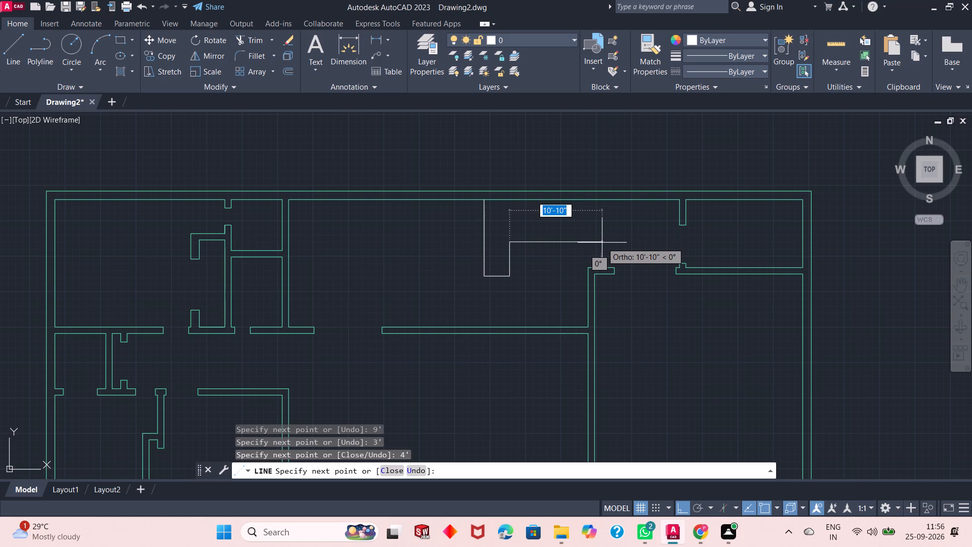
pyautogui.press('Escape')
pyautogui.hotkey('ctrl', 'z')
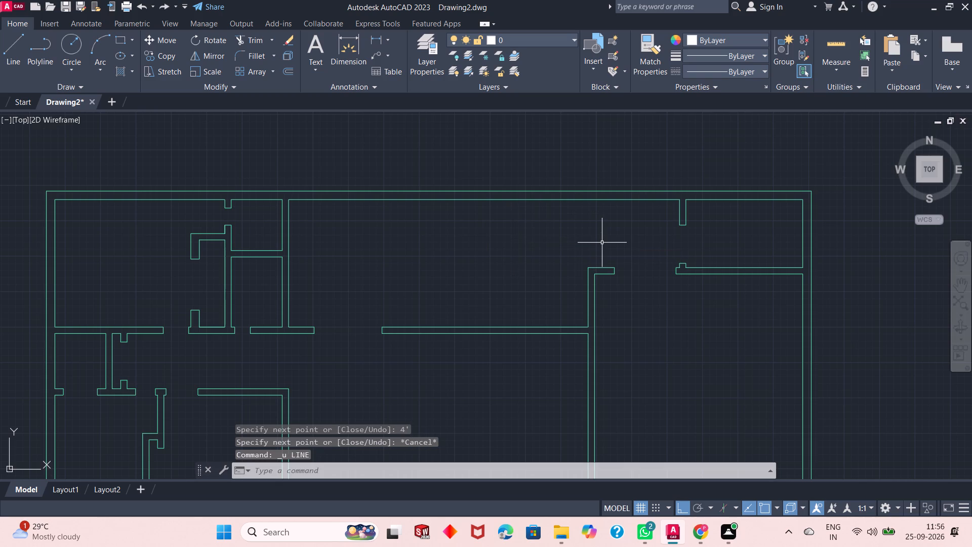
pyautogui.hotkey('ctrl', 'y')
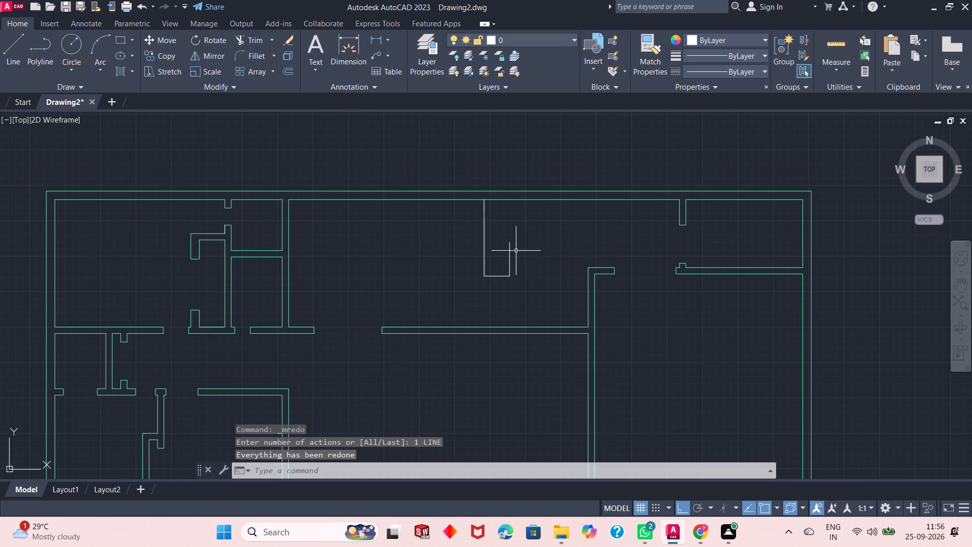
# Erase the 4' vertical segment at the east end of the new line chain.
pyautogui.click(516, 251)
pyautogui.click(499, 261)
pyautogui.rightClick(495, 261)
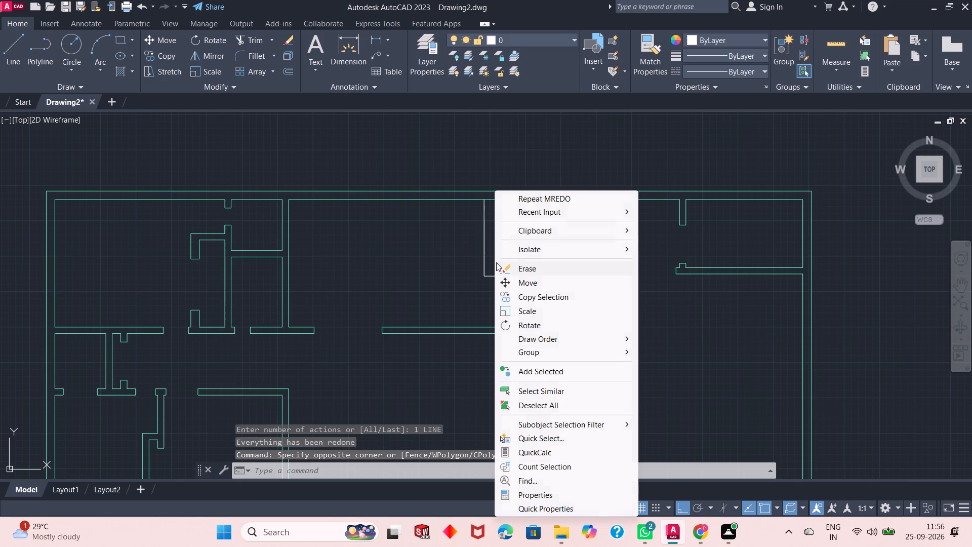
pyautogui.click(507, 271)
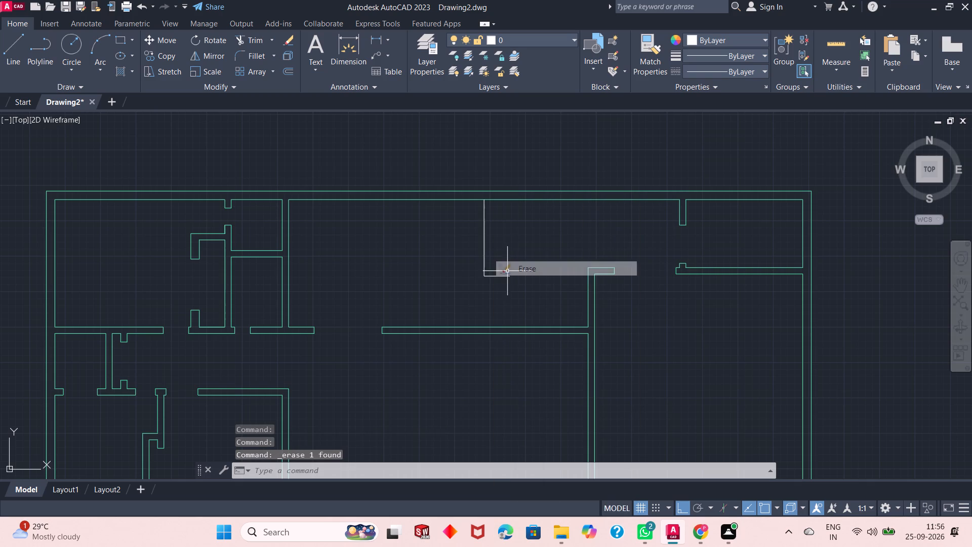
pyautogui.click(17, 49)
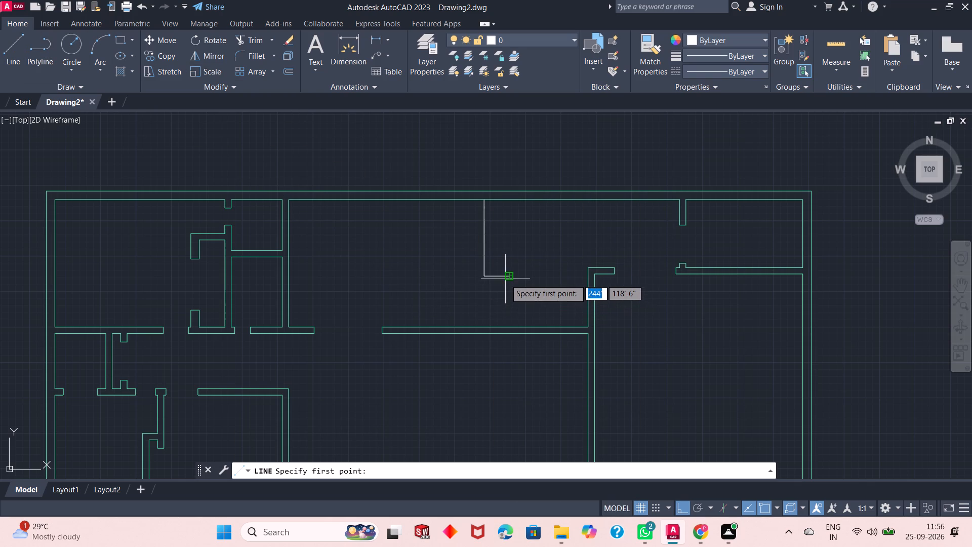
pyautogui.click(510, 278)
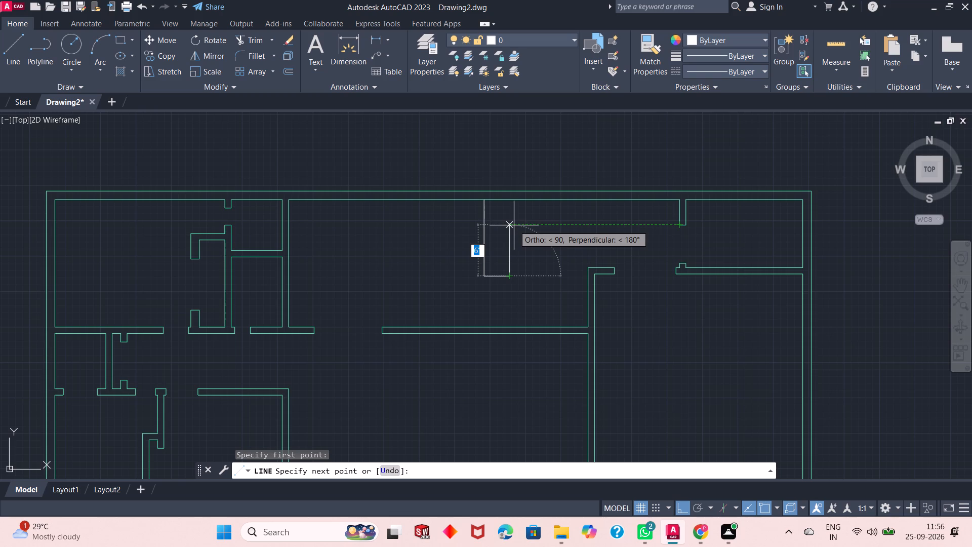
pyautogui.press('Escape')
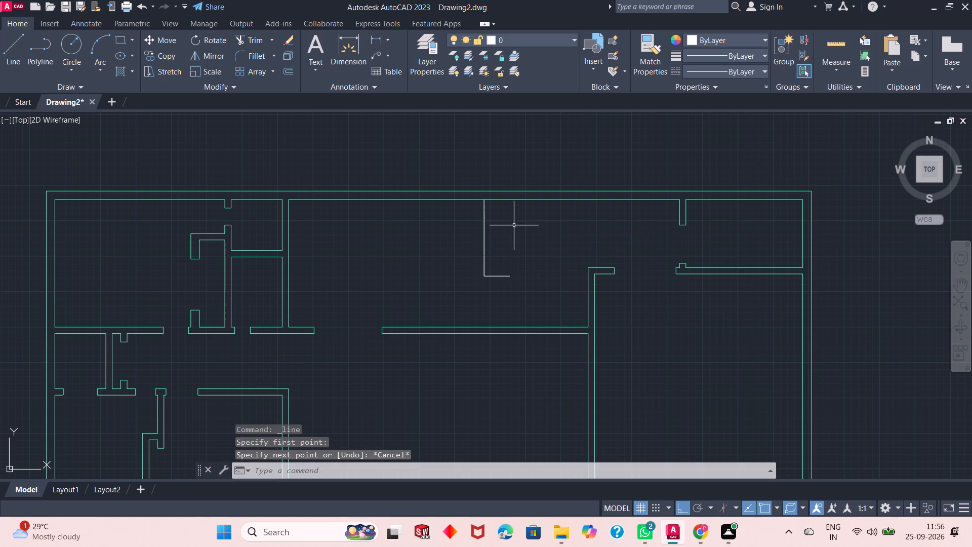
# Offset the south end line of the short northeast partition stub 9" southward into the opening, using the Through option.
pyautogui.scroll(1, 698, 213)
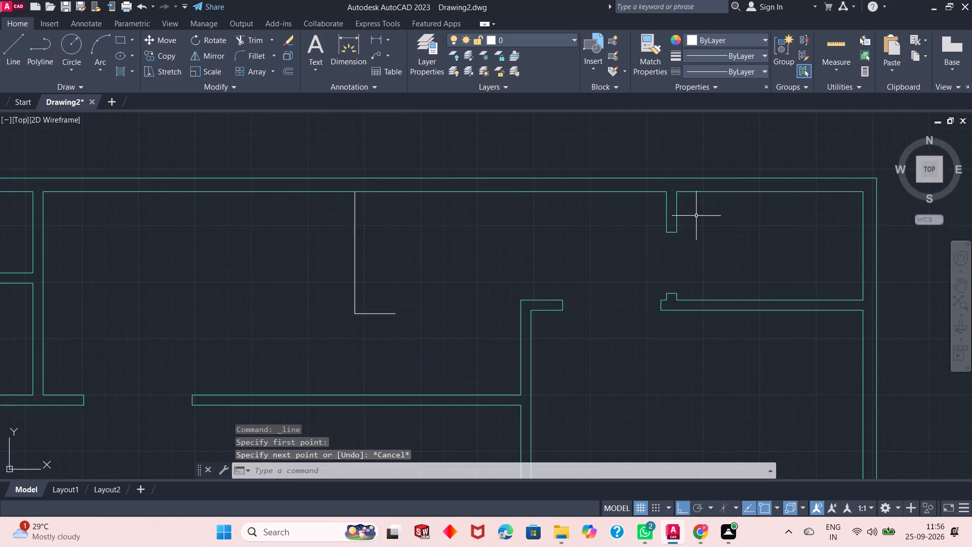
pyautogui.scroll(1, 690, 218)
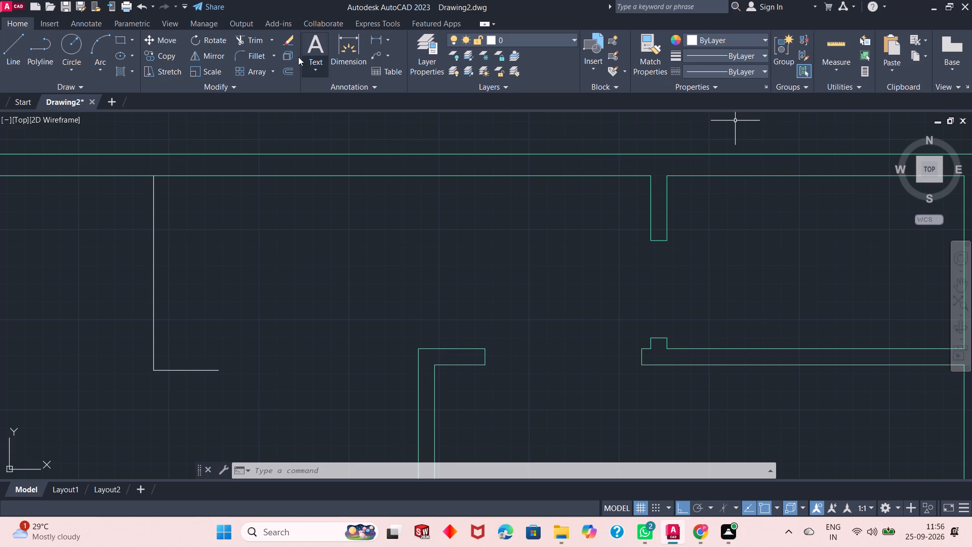
pyautogui.click(284, 69)
pyautogui.click(435, 471)
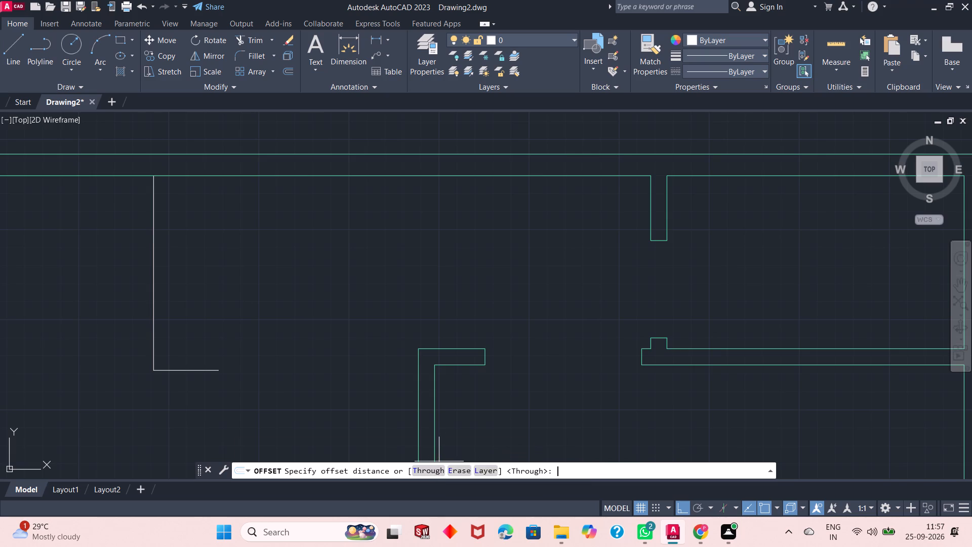
pyautogui.click(660, 241)
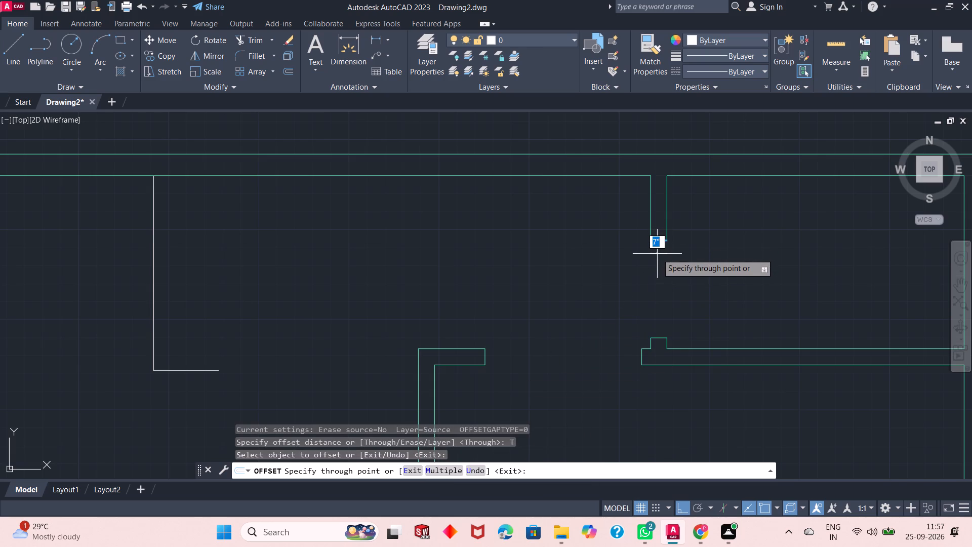
pyautogui.press('9')
pyautogui.hotkey('shift', '"')
pyautogui.press('Return')
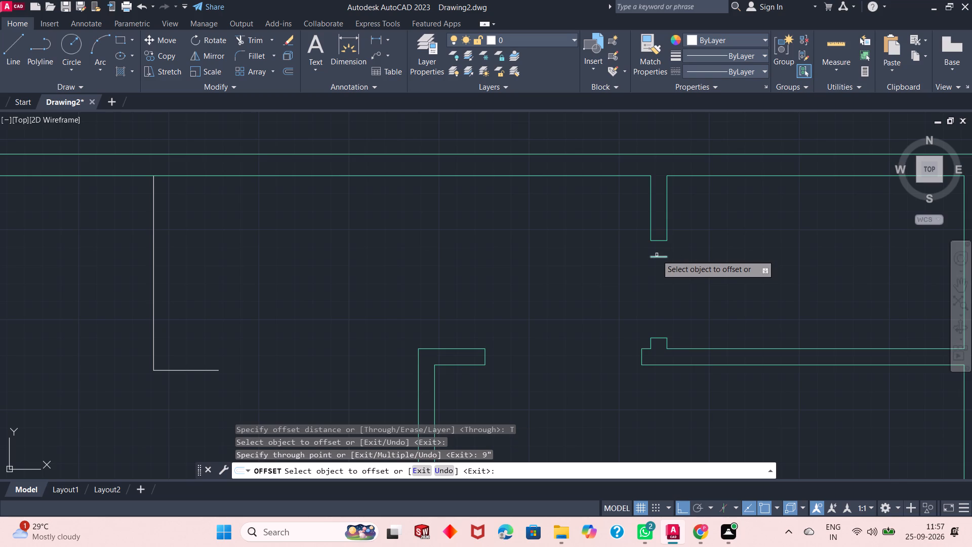
pyautogui.rightClick(686, 253)
pyautogui.click(702, 259)
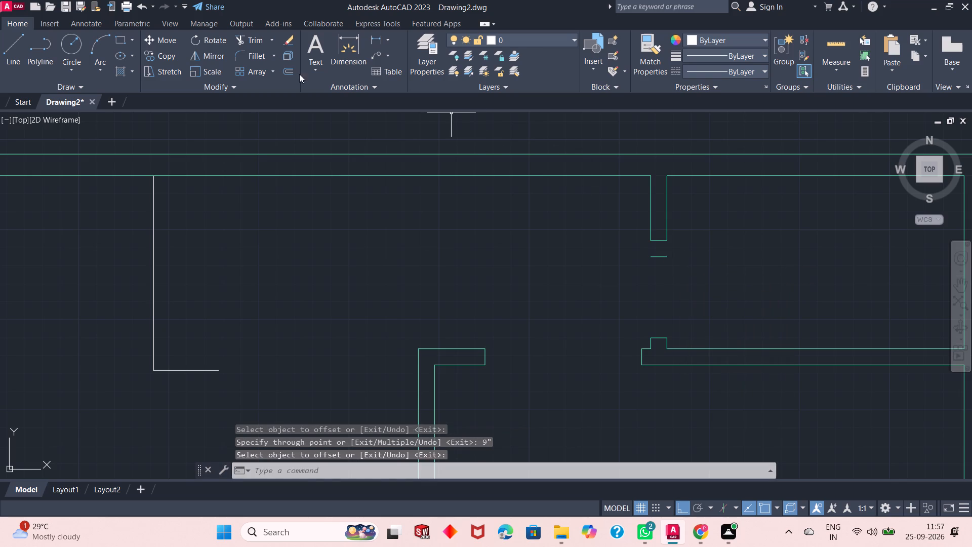
# On Layer1, draw two 9" vertical lines joining both sides of the short northeast partition stub to the offset end line.
pyautogui.click(529, 38)
pyautogui.click(530, 67)
pyautogui.click(8, 43)
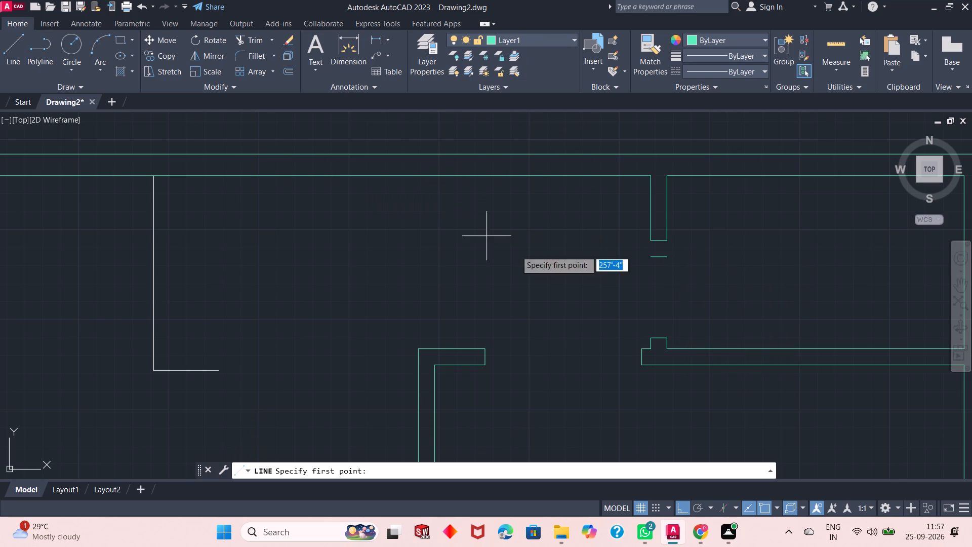
pyautogui.click(653, 243)
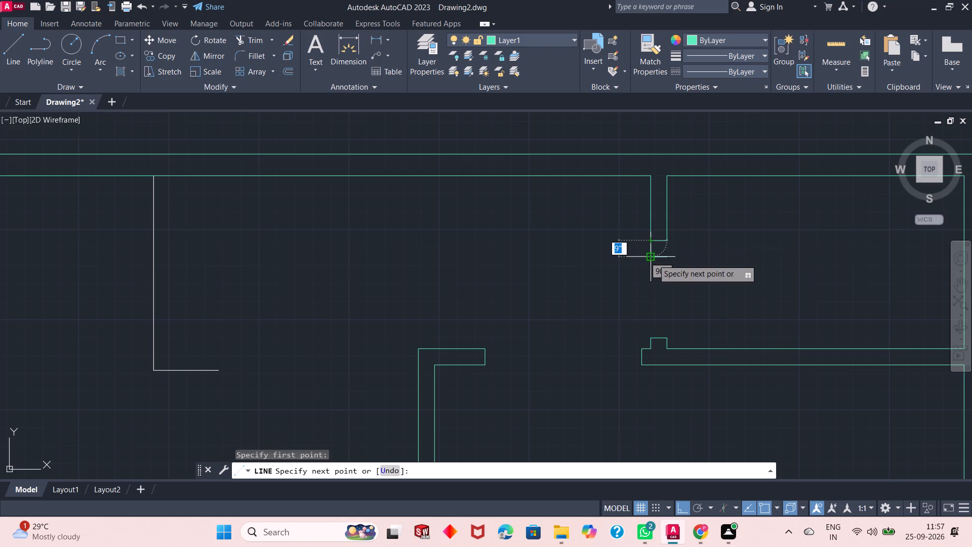
pyautogui.click(653, 260)
pyautogui.rightClick(653, 260)
pyautogui.click(668, 267)
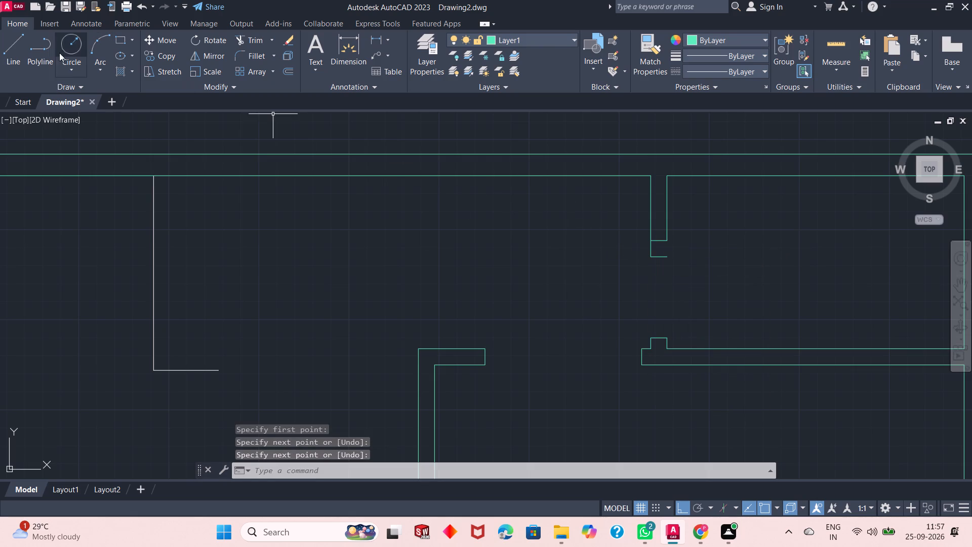
pyautogui.click(19, 45)
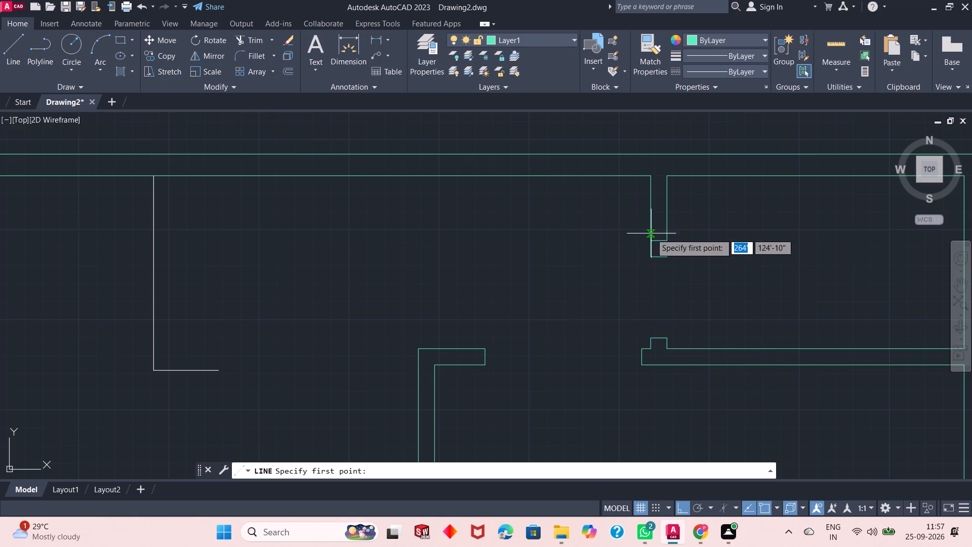
pyautogui.click(668, 241)
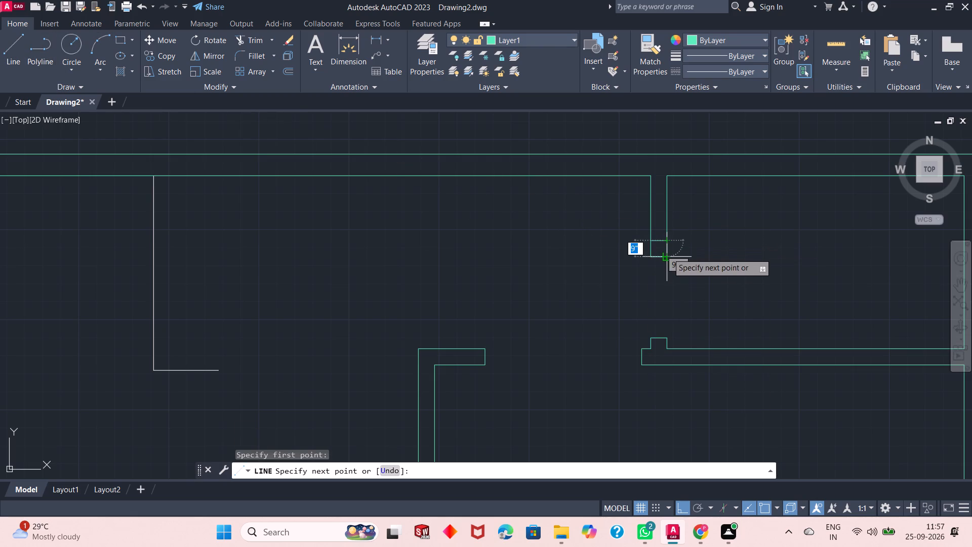
pyautogui.click(668, 253)
pyautogui.rightClick(682, 232)
pyautogui.click(697, 238)
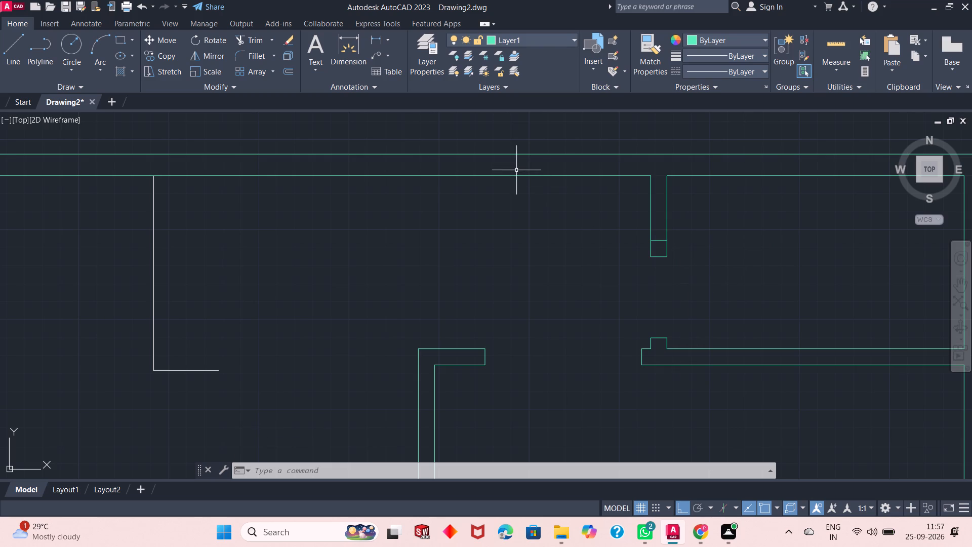
# Erase the original end line crossing the extended northeast partition stub.
pyautogui.click(659, 240)
pyautogui.rightClick(701, 219)
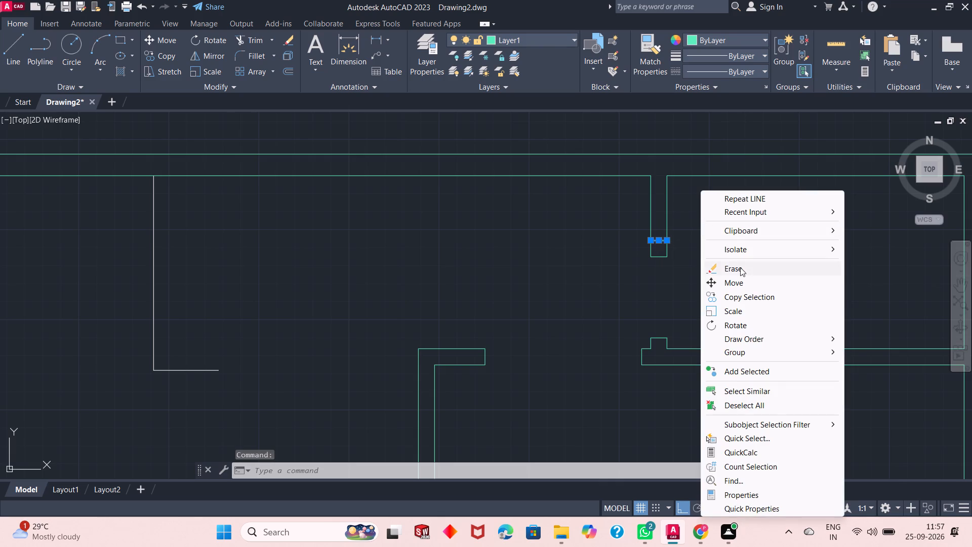
pyautogui.click(740, 268)
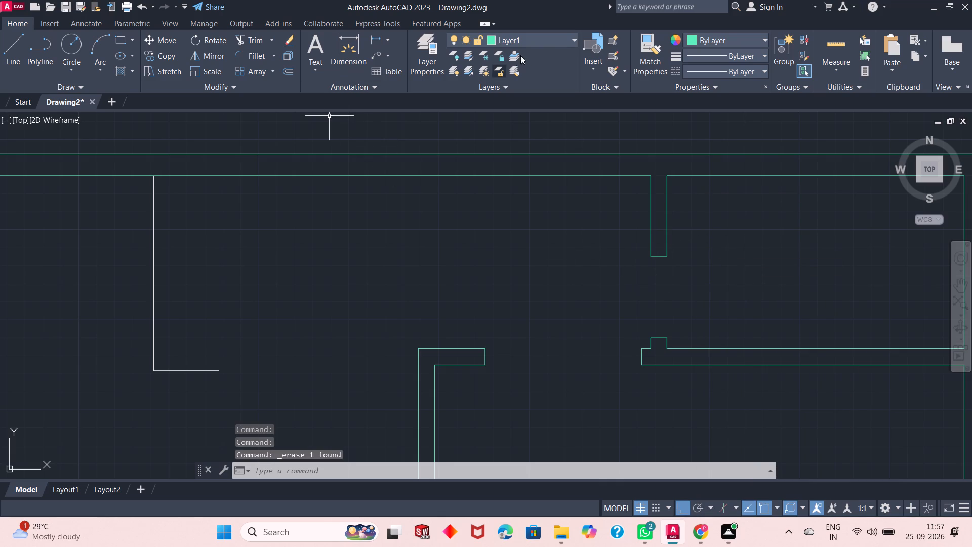
# On layer 0, draw connected lines from the east end of the 3' segment: 6' north, then about 20' east to the northeast stub.
pyautogui.click(539, 42)
pyautogui.click(529, 59)
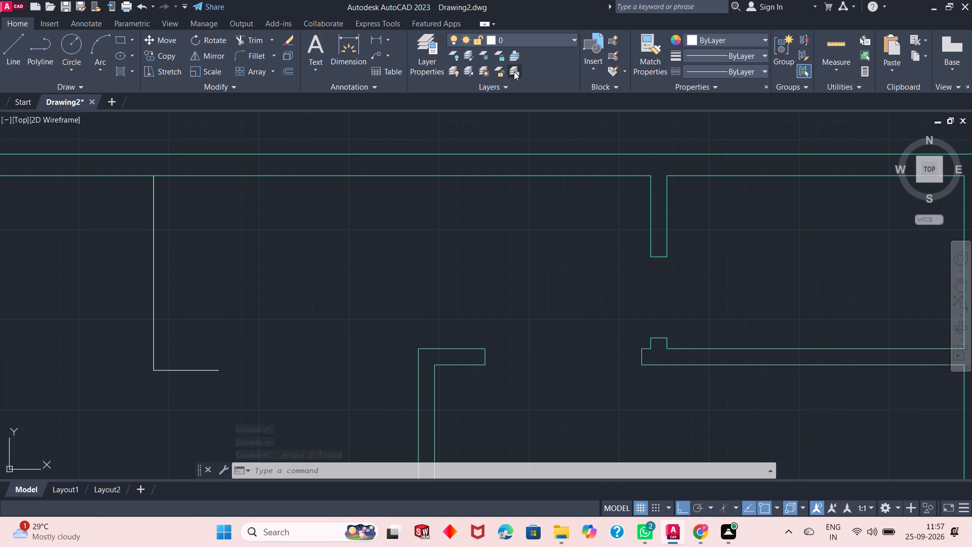
pyautogui.click(13, 50)
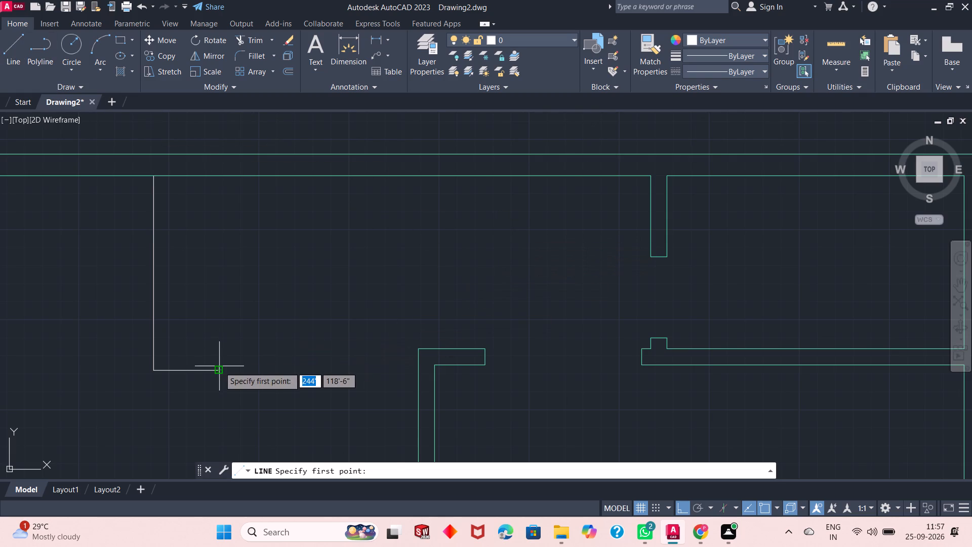
pyautogui.click(219, 367)
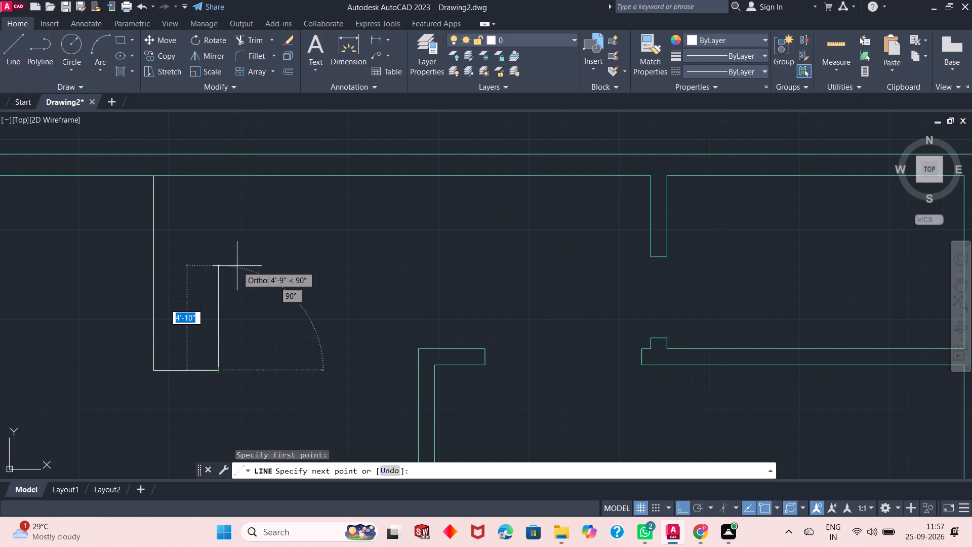
pyautogui.write("6'")
pyautogui.press('Return')
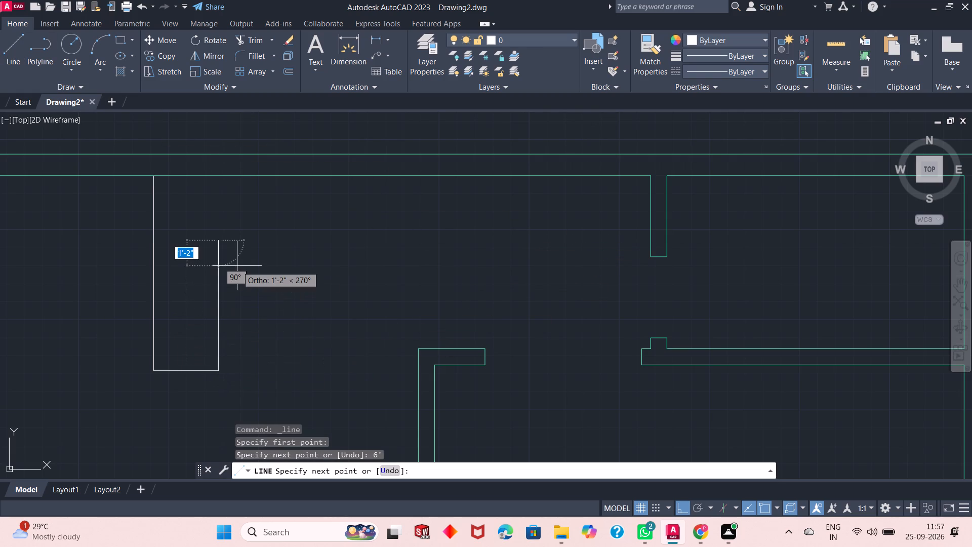
pyautogui.click(653, 239)
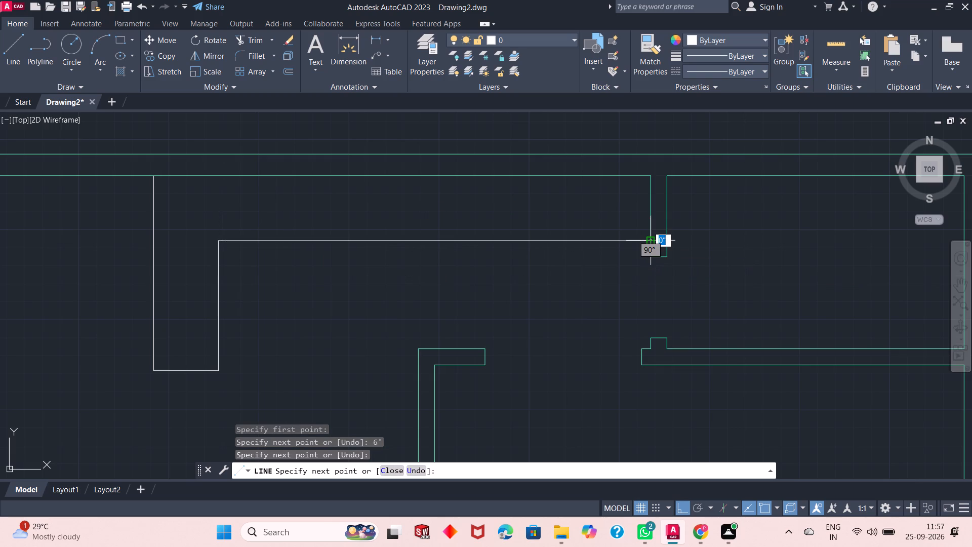
pyautogui.rightClick(529, 304)
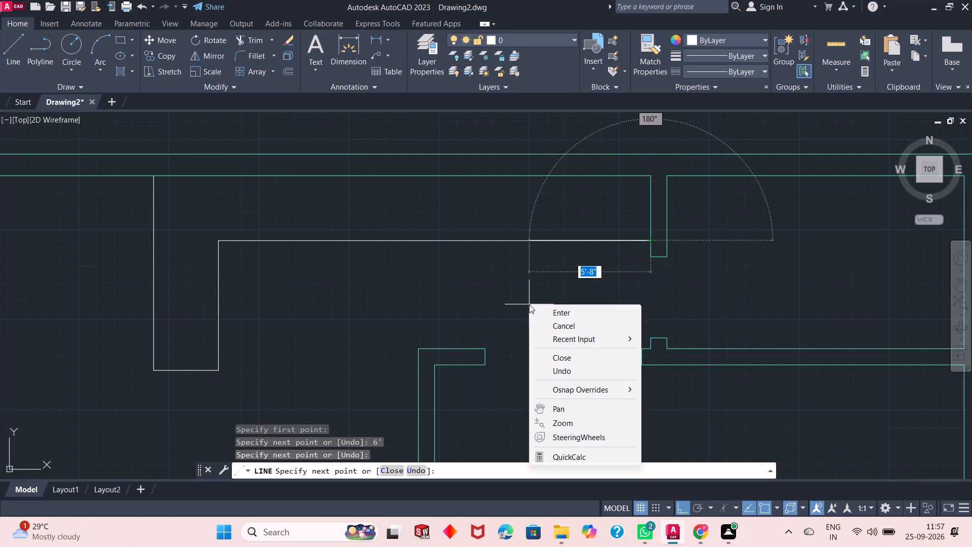
pyautogui.click(557, 311)
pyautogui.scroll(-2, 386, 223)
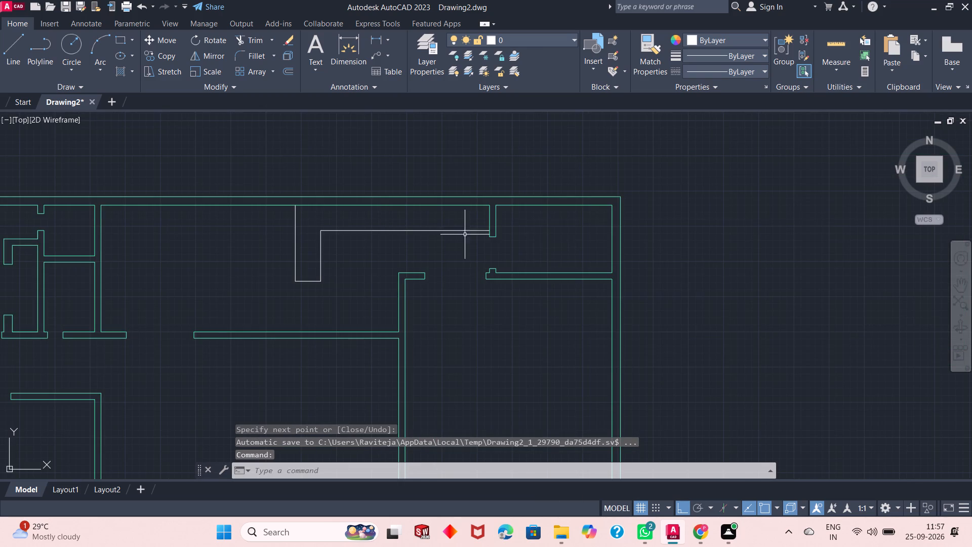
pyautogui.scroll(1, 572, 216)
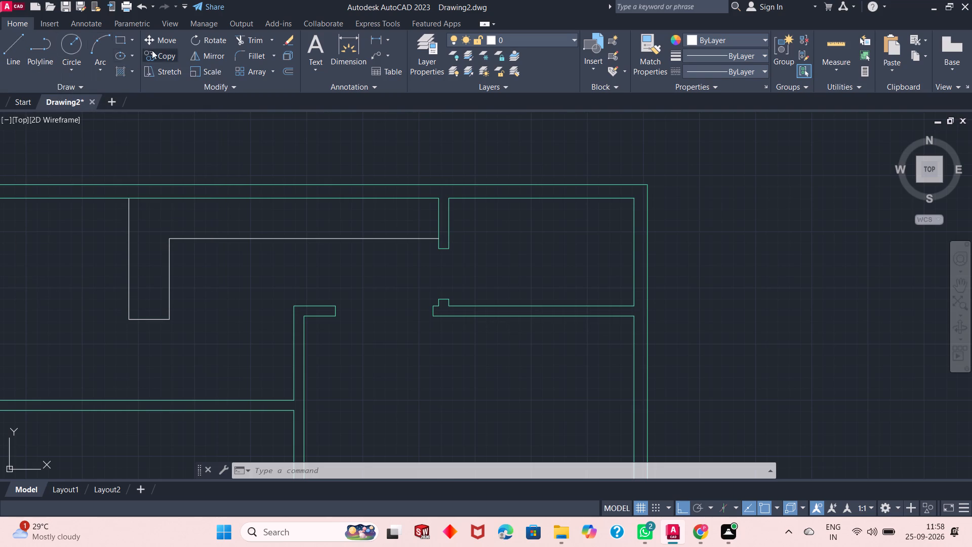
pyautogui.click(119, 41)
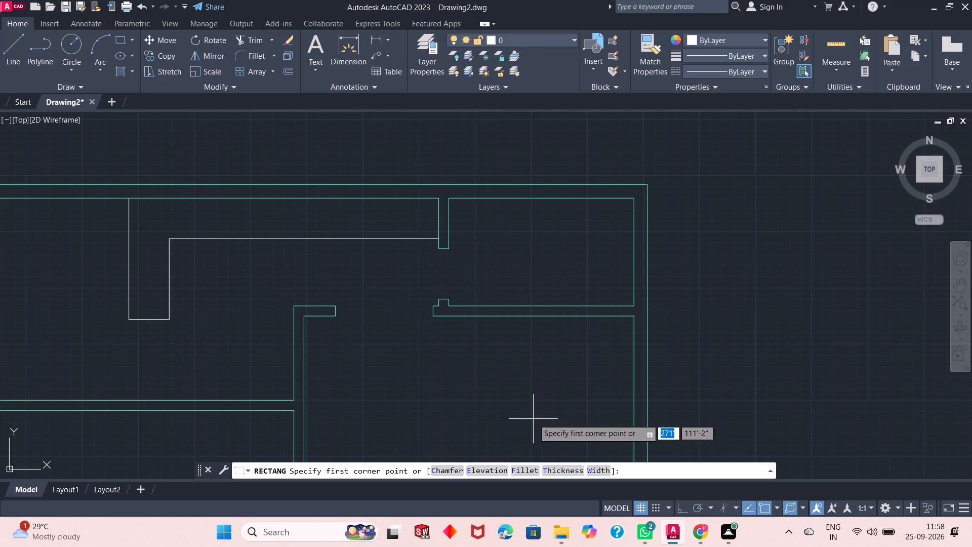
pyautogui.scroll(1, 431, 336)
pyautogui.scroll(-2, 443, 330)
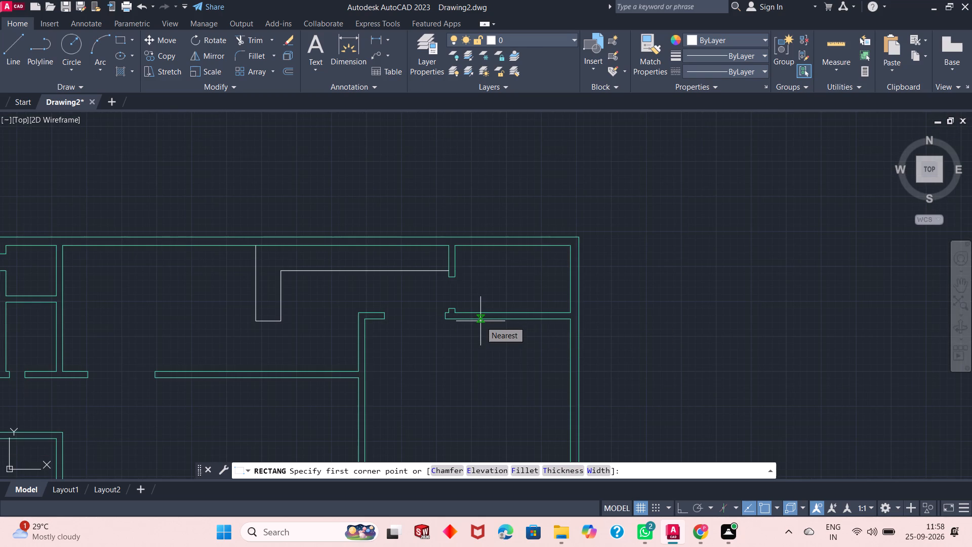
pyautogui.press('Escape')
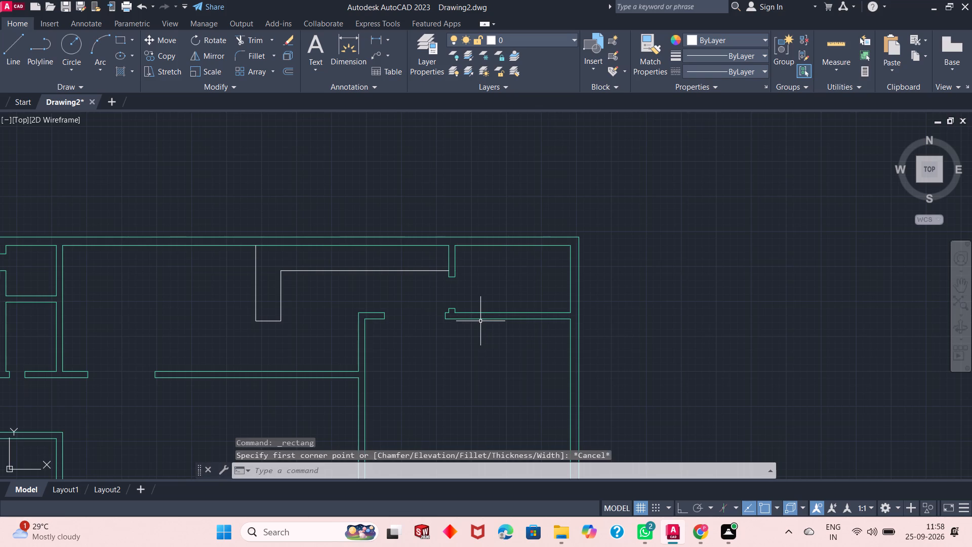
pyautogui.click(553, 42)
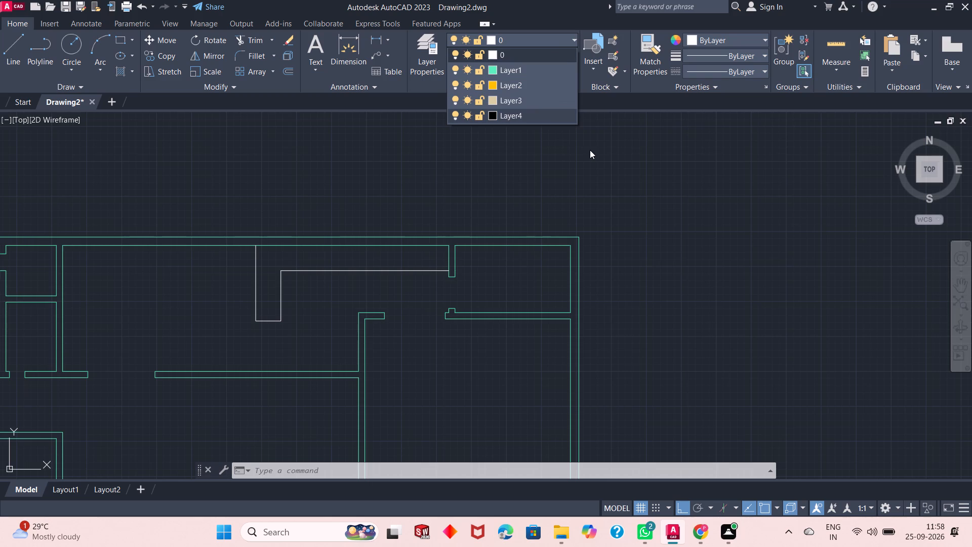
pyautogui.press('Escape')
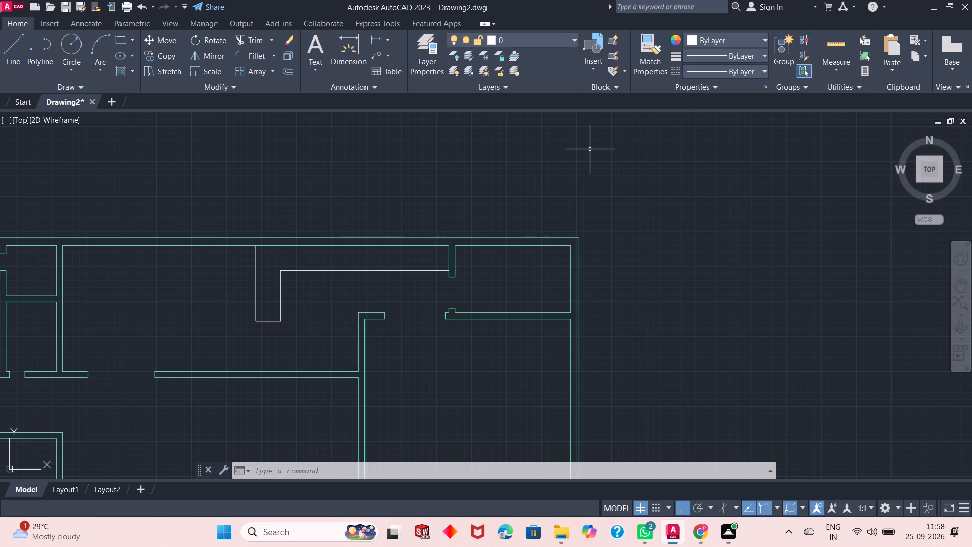
# Move the four connected interior lines in the central room from layer 0 to Layer3.
pyautogui.scroll(1, 388, 324)
pyautogui.scroll(-1, 400, 312)
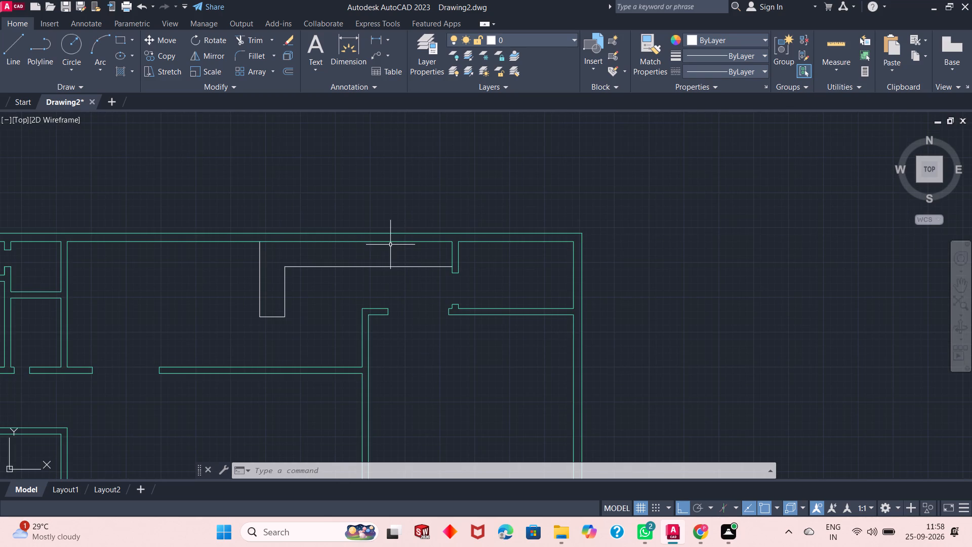
pyautogui.click(384, 266)
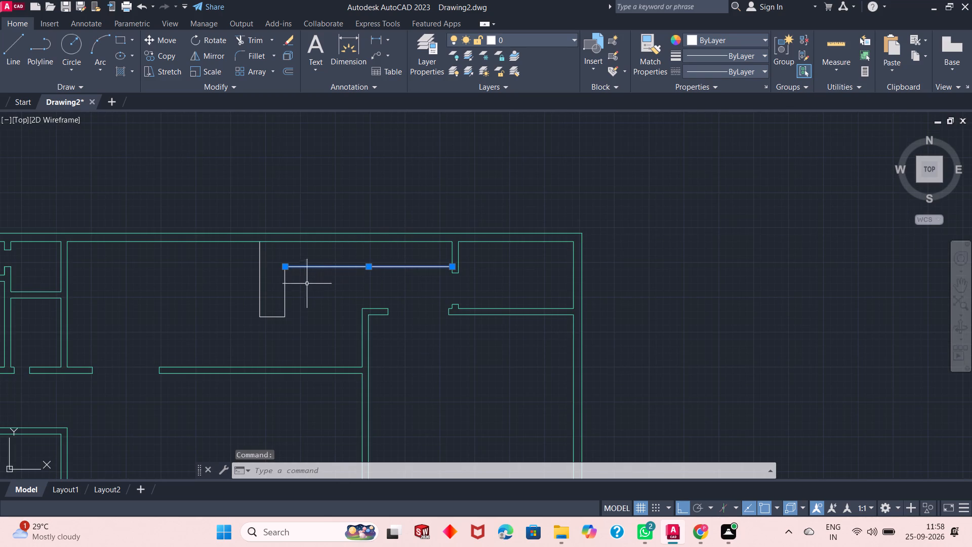
pyautogui.click(284, 302)
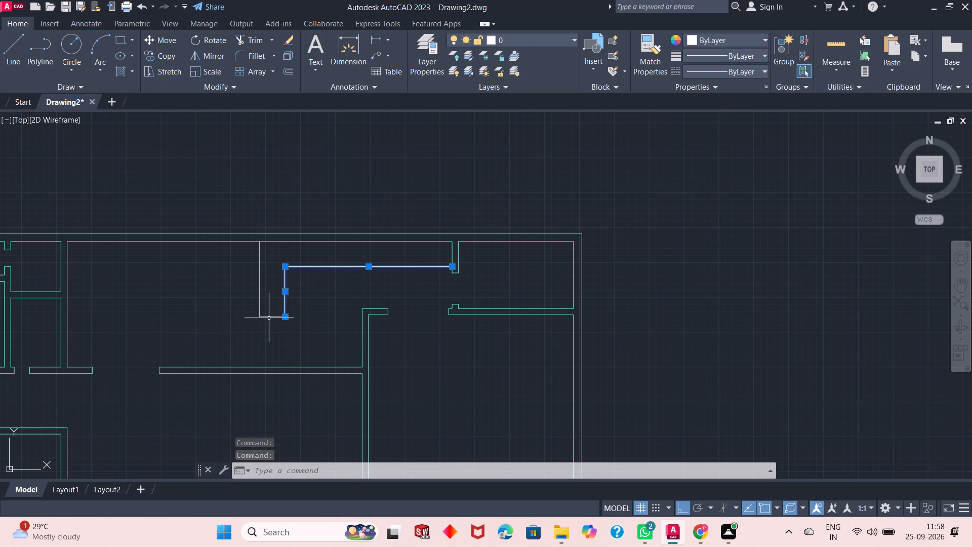
pyautogui.keyDown('ctrl'); pyautogui.click(269, 318); pyautogui.keyUp('ctrl')
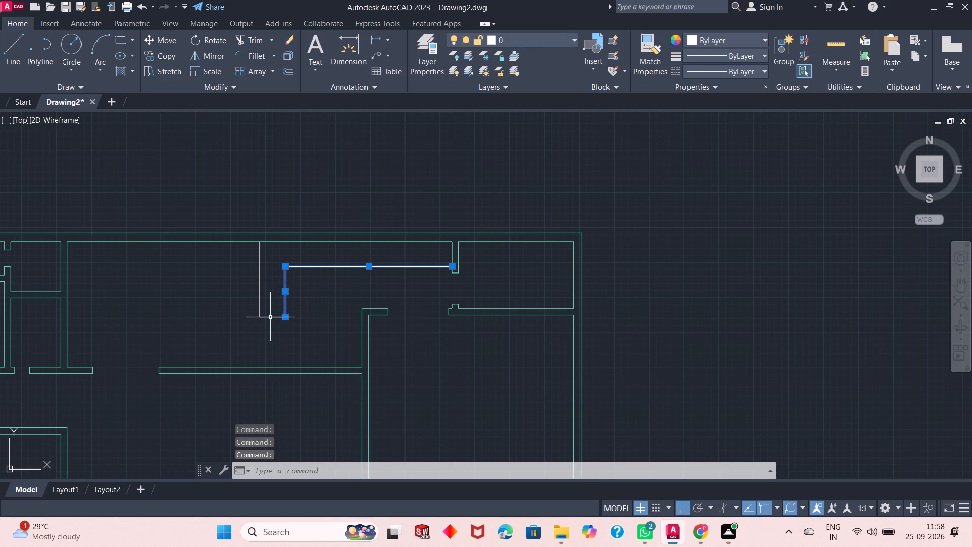
pyautogui.click(270, 317)
pyautogui.click(260, 280)
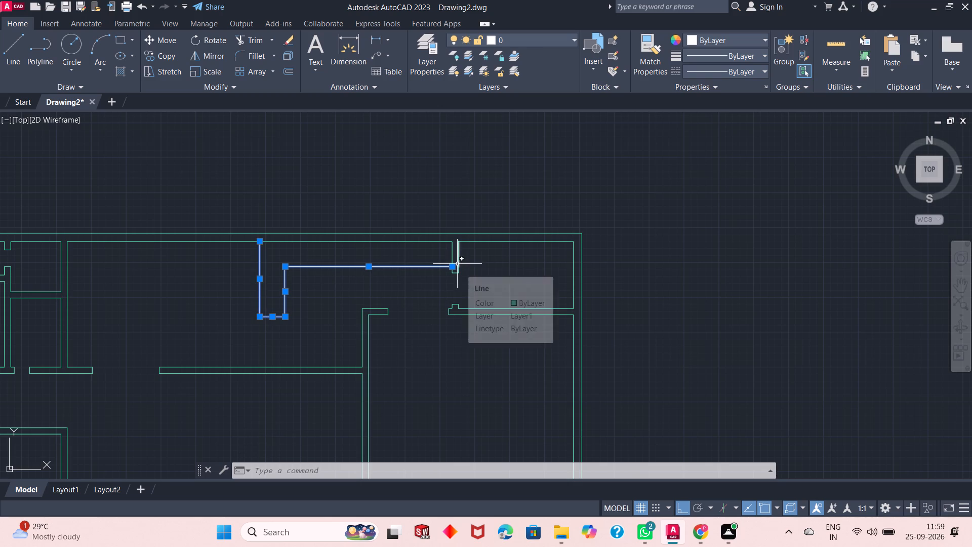
pyautogui.click(538, 40)
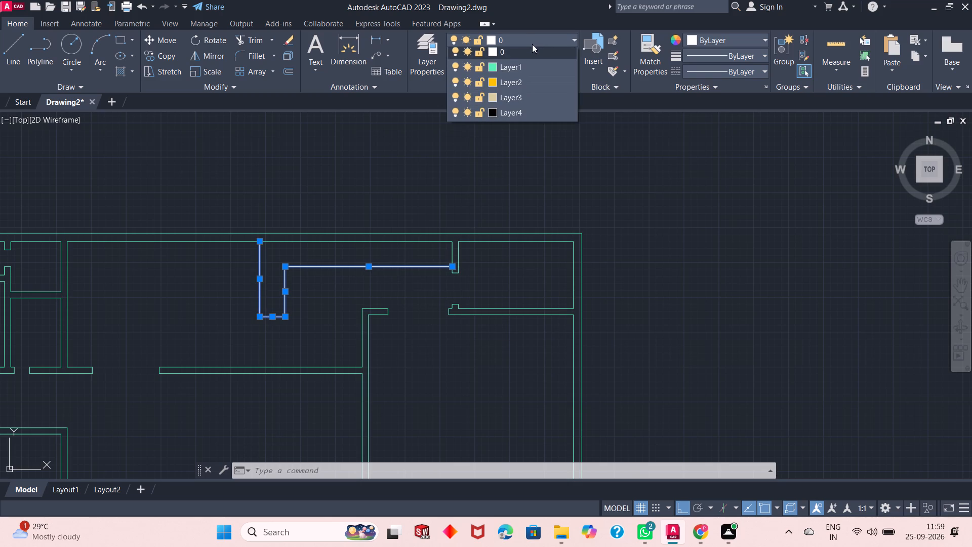
pyautogui.click(526, 96)
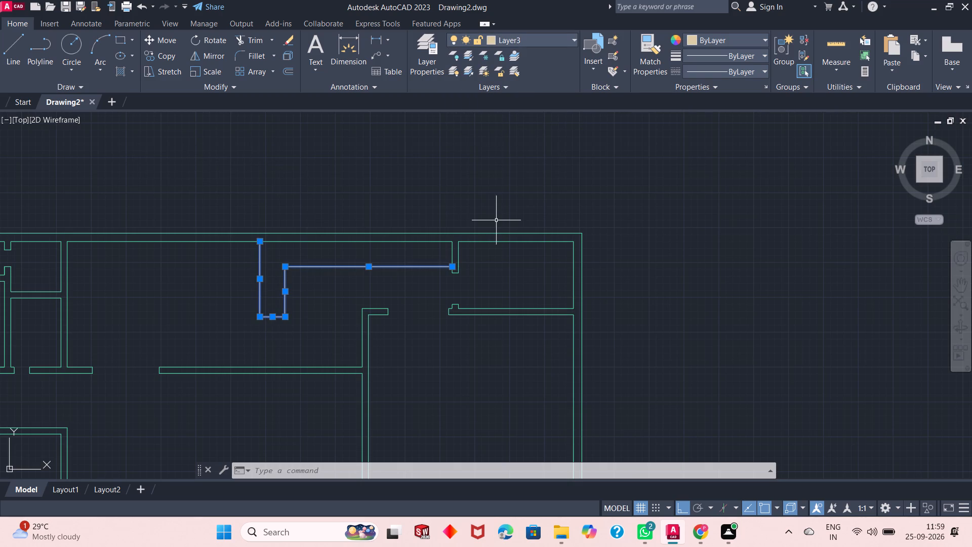
pyautogui.press('Return')
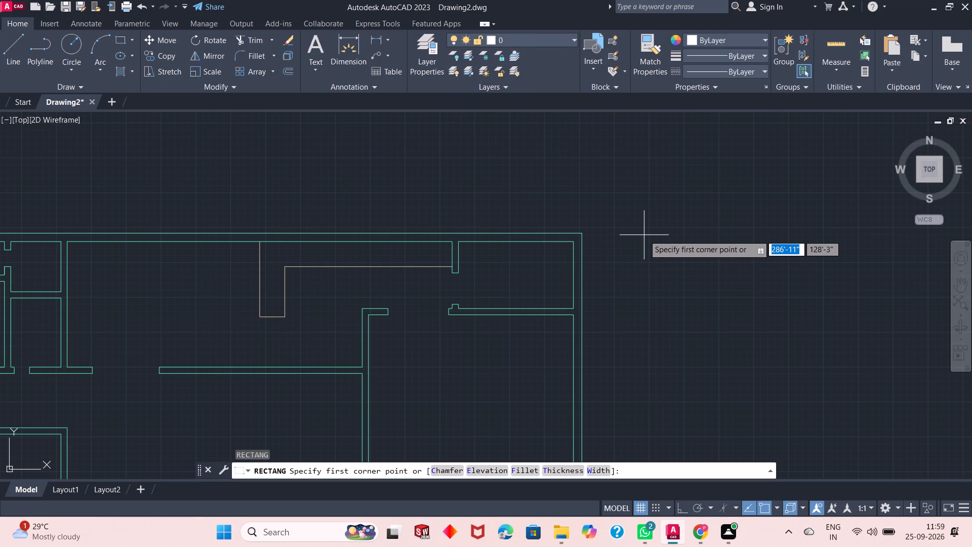
pyautogui.press('Escape')
# Make Layer3 the current layer.
pyautogui.scroll(2, 239, 317)
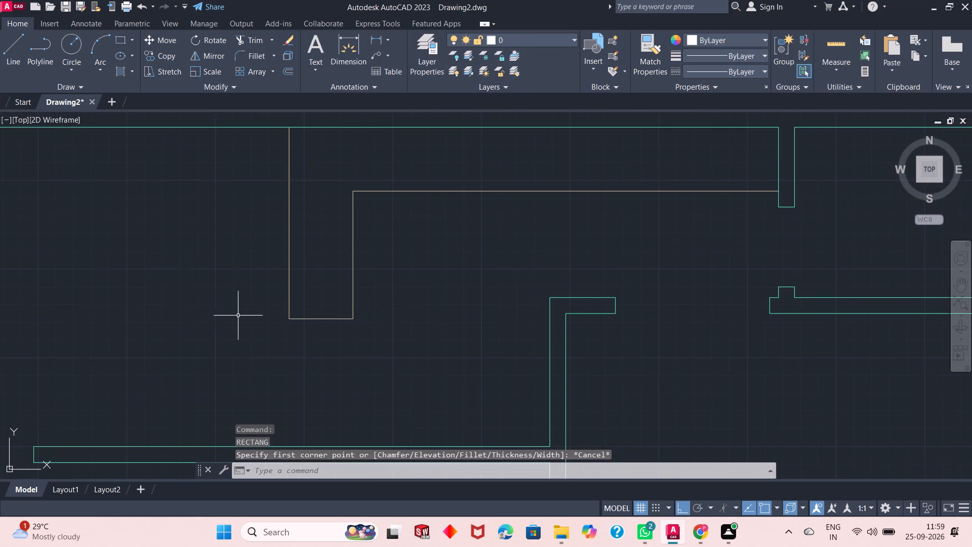
pyautogui.scroll(-3, 260, 286)
pyautogui.scroll(3, 221, 279)
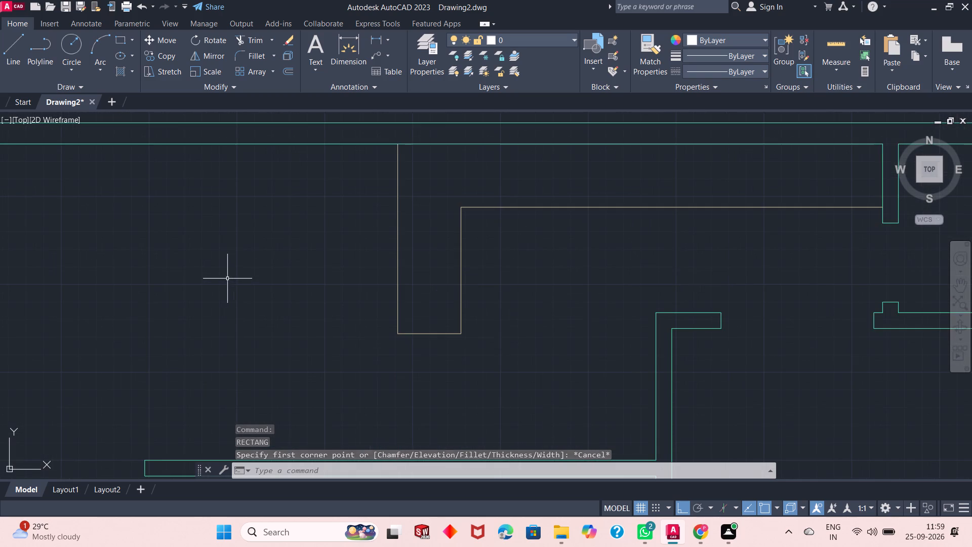
pyautogui.scroll(-2, 621, 214)
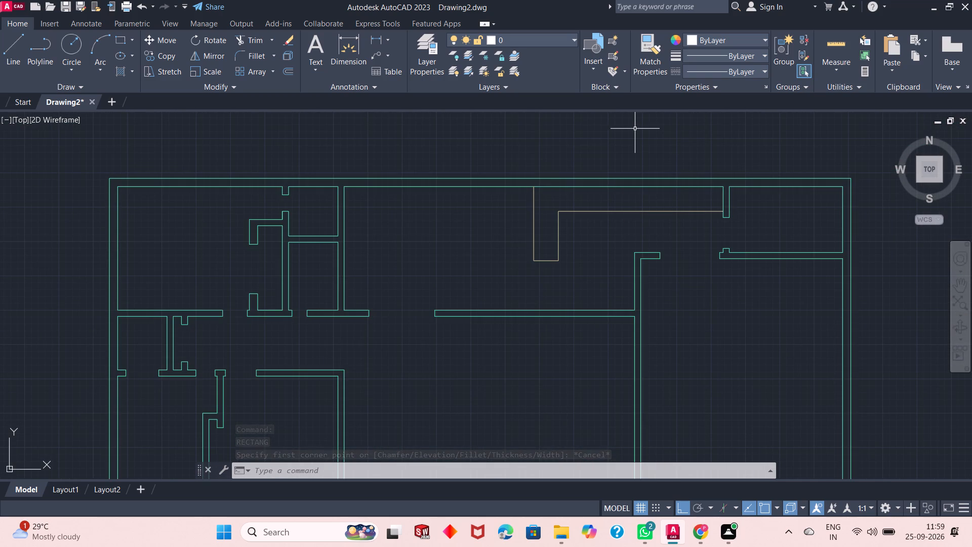
pyautogui.click(546, 44)
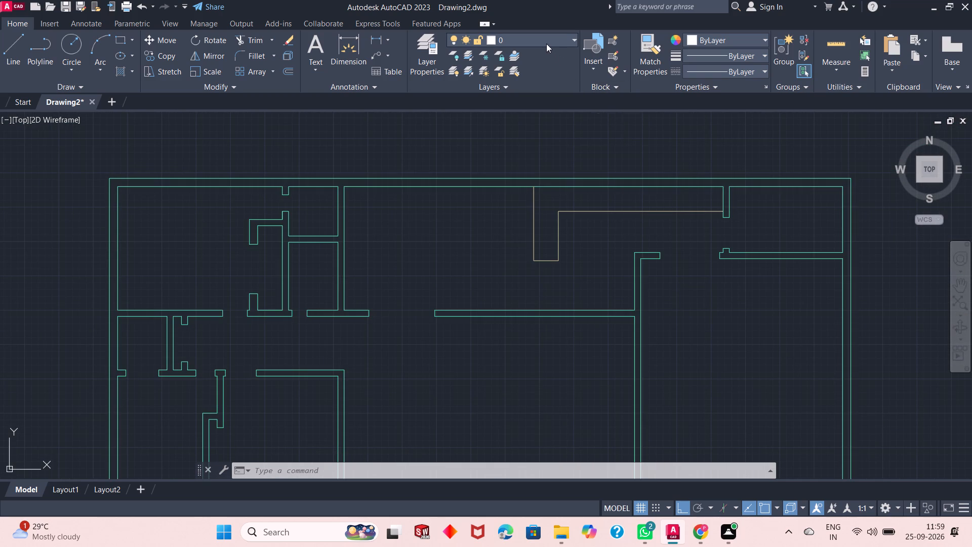
pyautogui.click(538, 98)
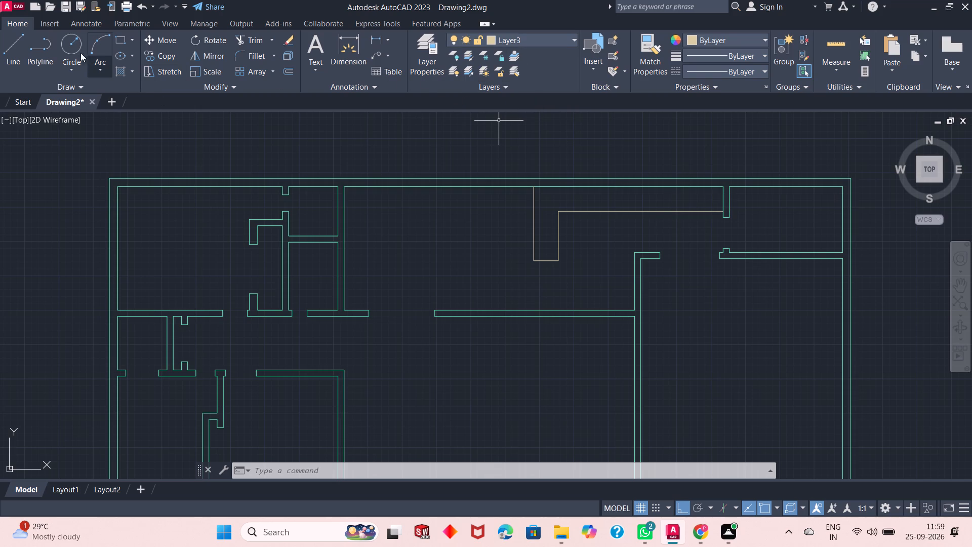
# Draw a rectangle about 5'-9" by 3' in the counter strip, from the north wall's inner line to the strip's south line.
pyautogui.click(118, 38)
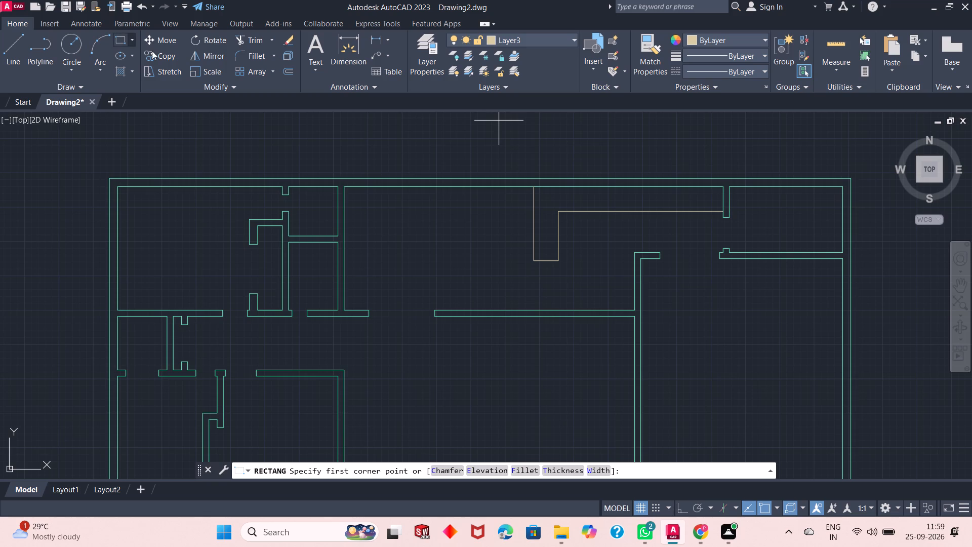
pyautogui.click(593, 188)
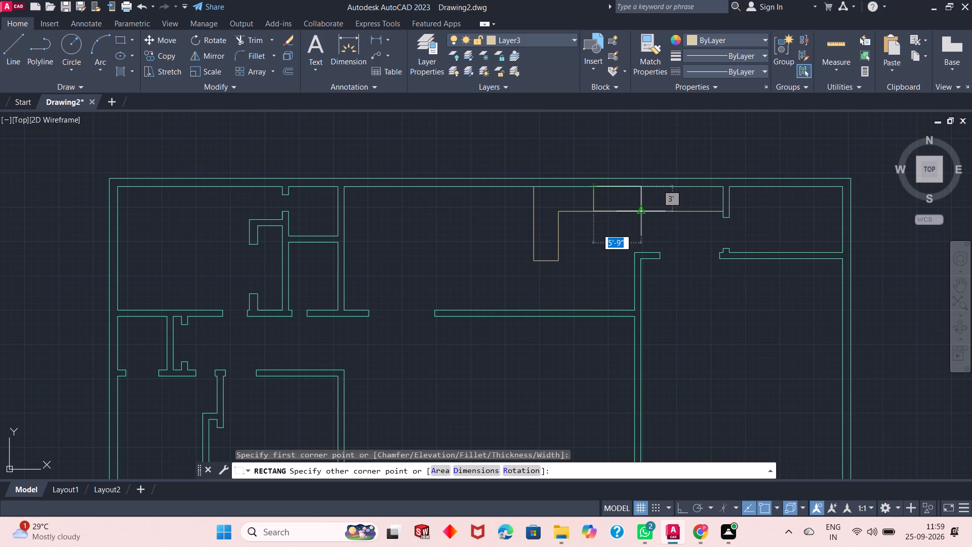
pyautogui.click(639, 211)
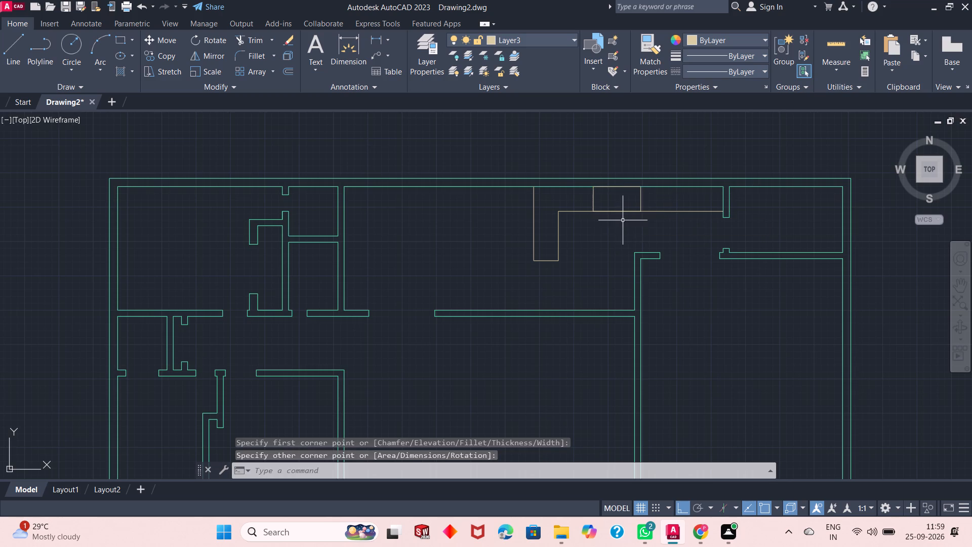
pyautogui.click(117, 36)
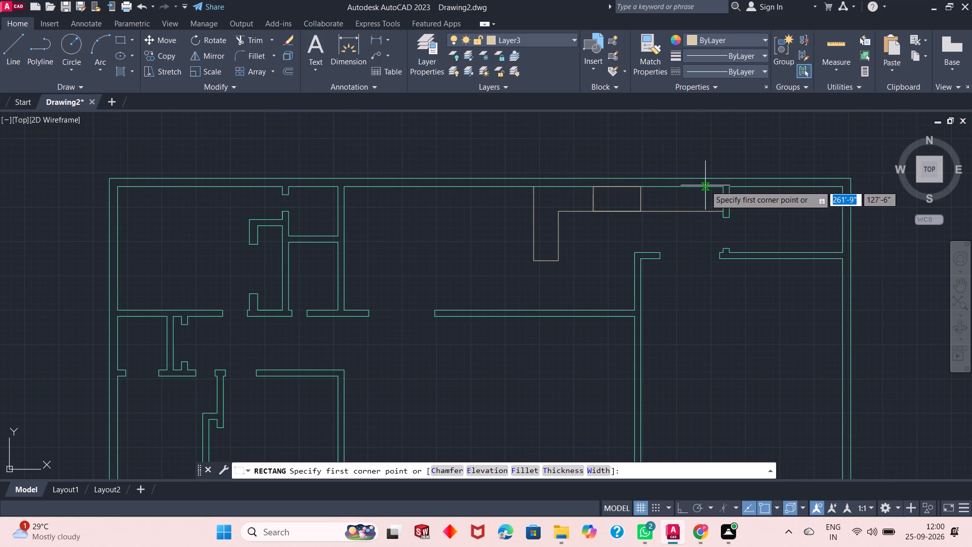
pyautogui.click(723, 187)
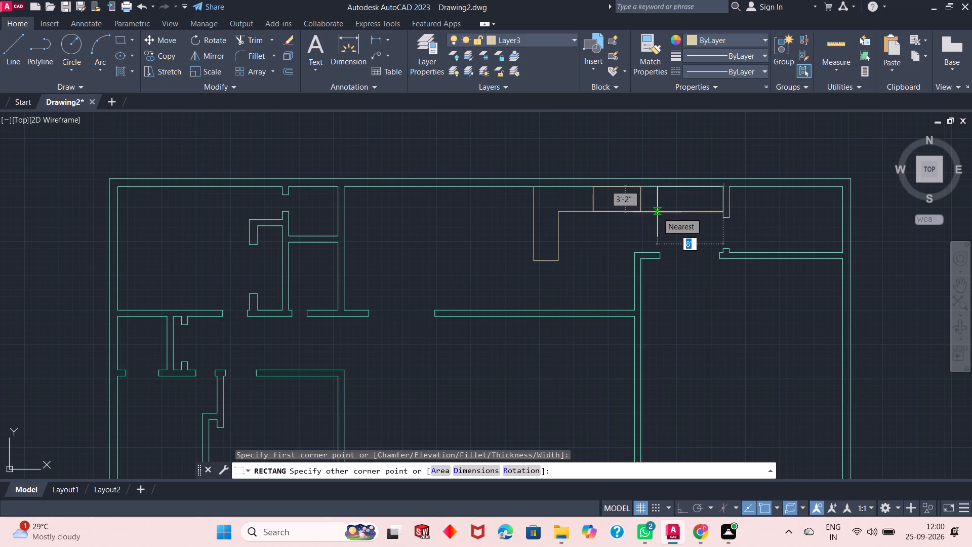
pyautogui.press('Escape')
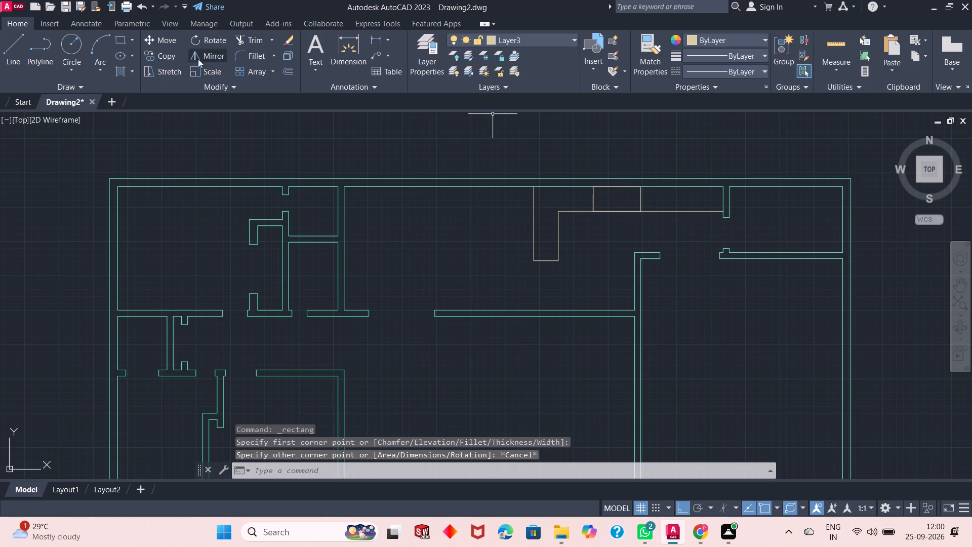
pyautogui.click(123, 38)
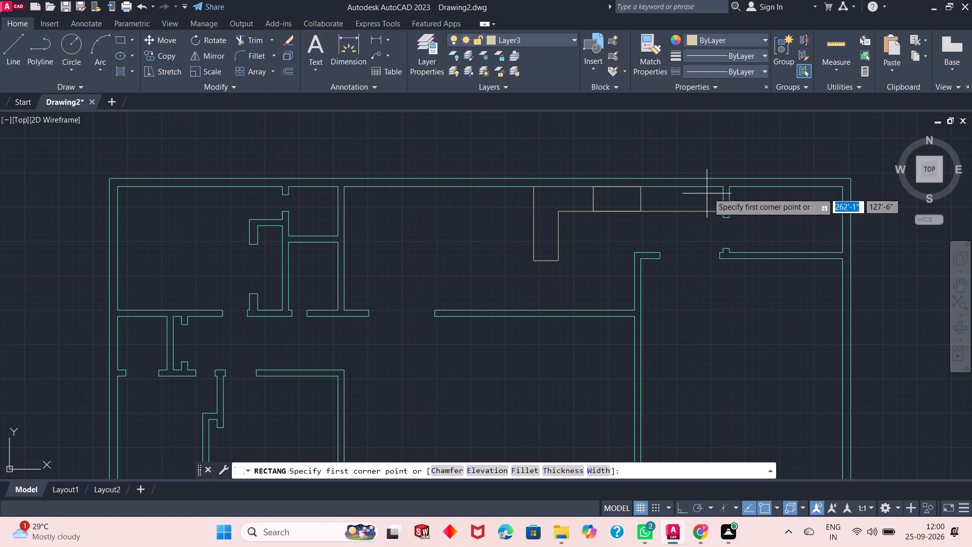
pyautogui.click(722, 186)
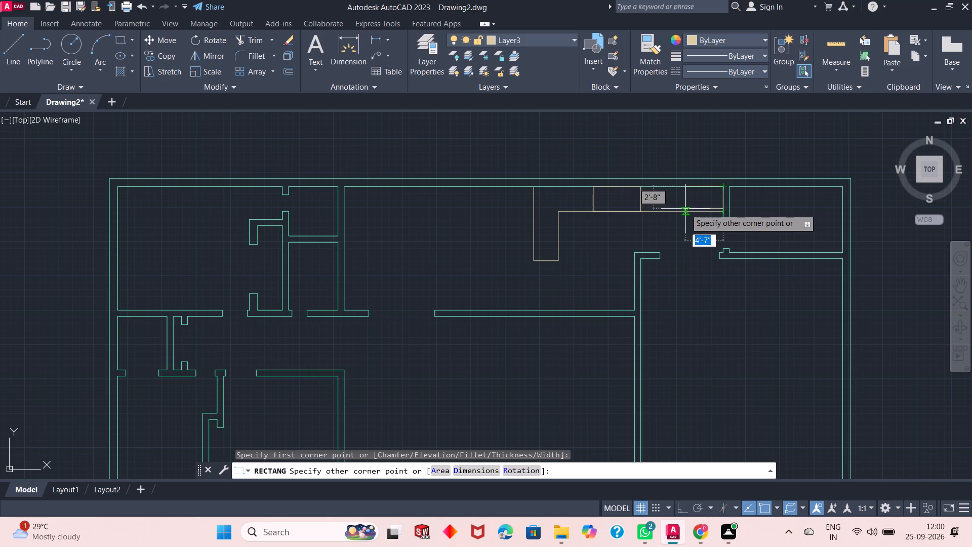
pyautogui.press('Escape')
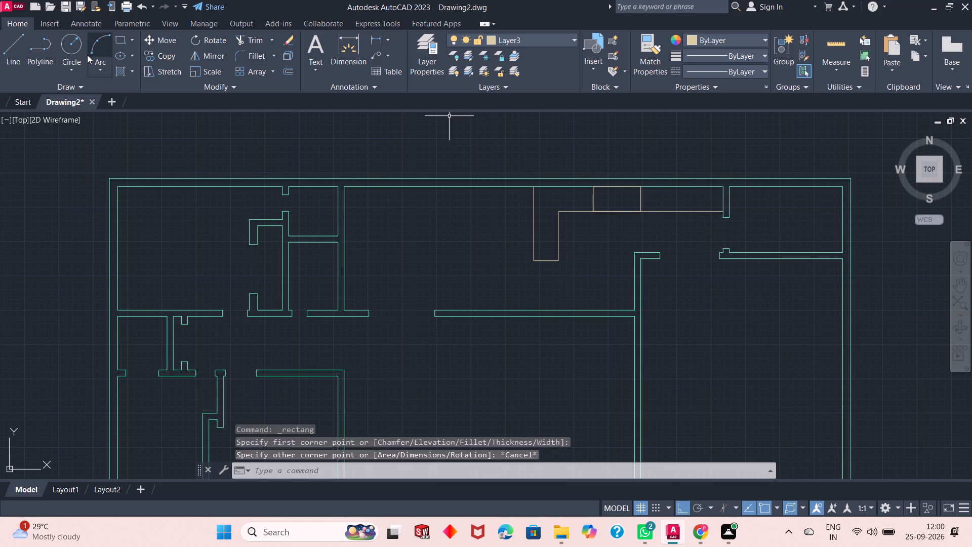
# Draw a north-south divider line across the counter strip, between the rectangle and the northeast wall stub.
pyautogui.click(18, 43)
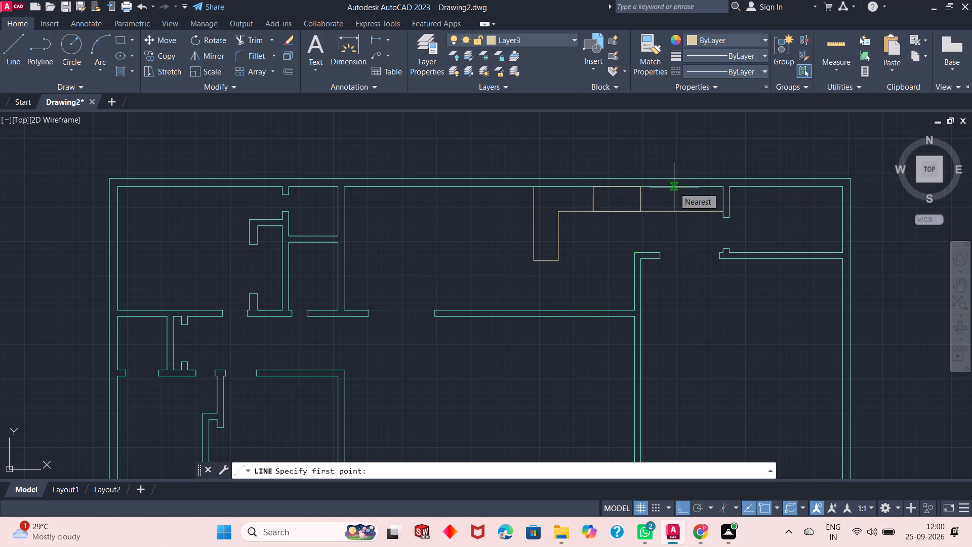
pyautogui.click(676, 187)
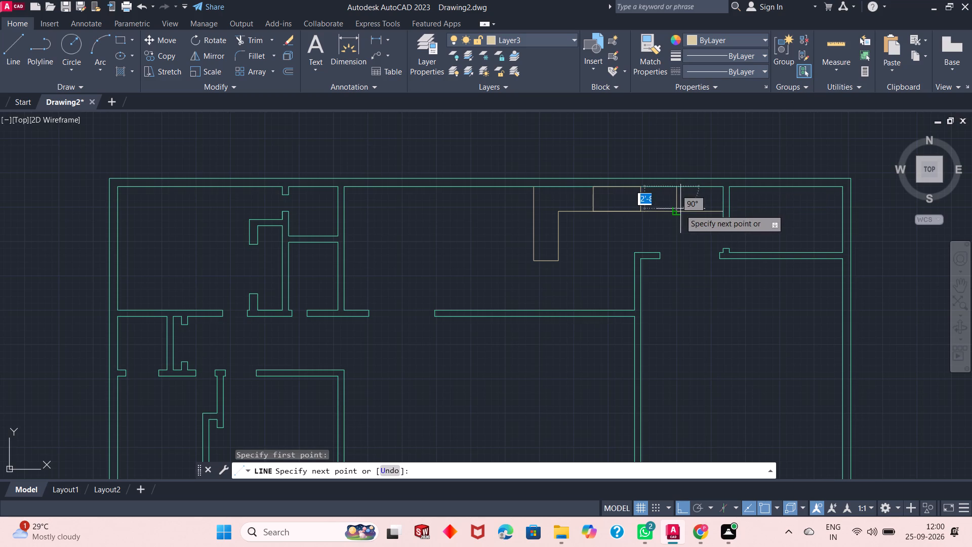
pyautogui.click(680, 210)
pyautogui.rightClick(700, 247)
pyautogui.click(706, 249)
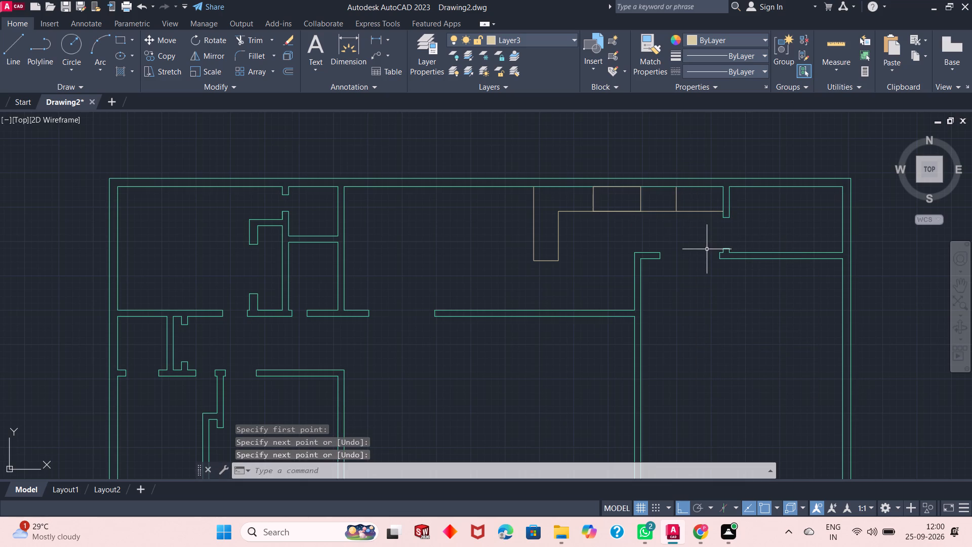
# Explode the counter rectangle and erase its edge lying on the north wall line.
pyautogui.scroll(-2, 709, 192)
pyautogui.scroll(2, 709, 192)
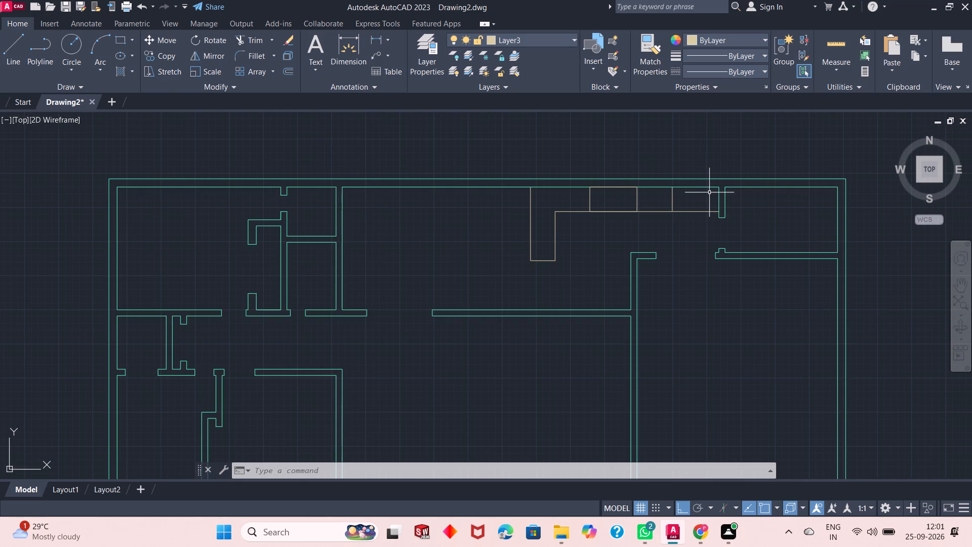
pyautogui.scroll(3, 709, 192)
pyautogui.scroll(-2, 589, 224)
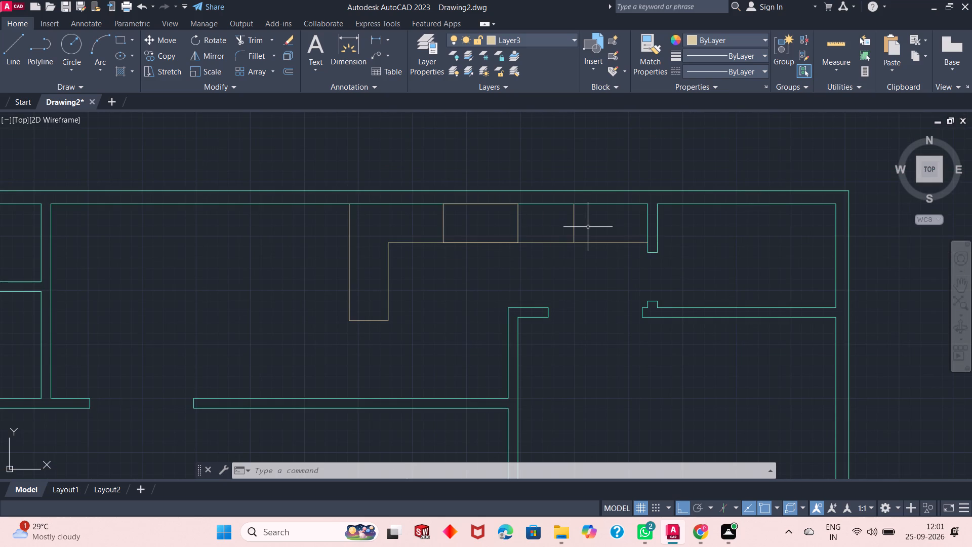
pyautogui.click(484, 204)
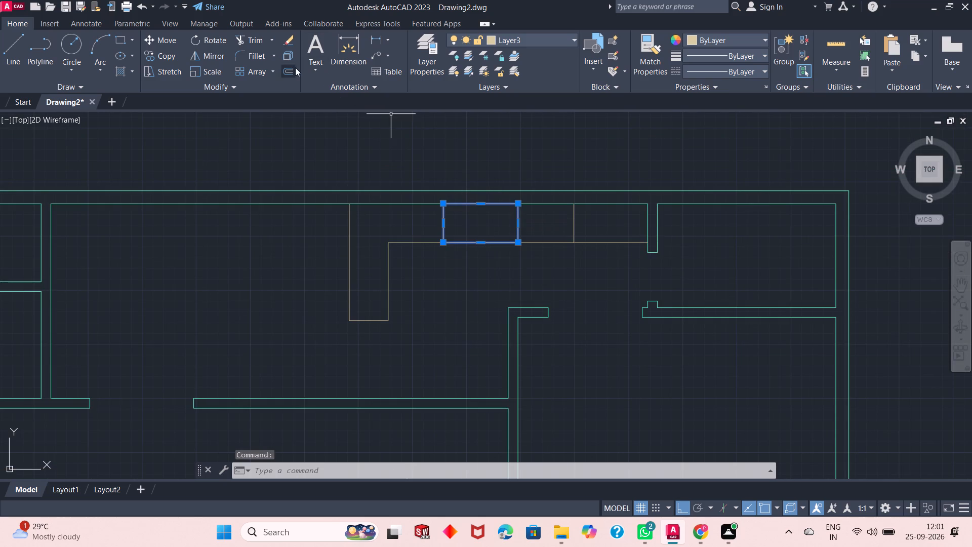
pyautogui.click(290, 54)
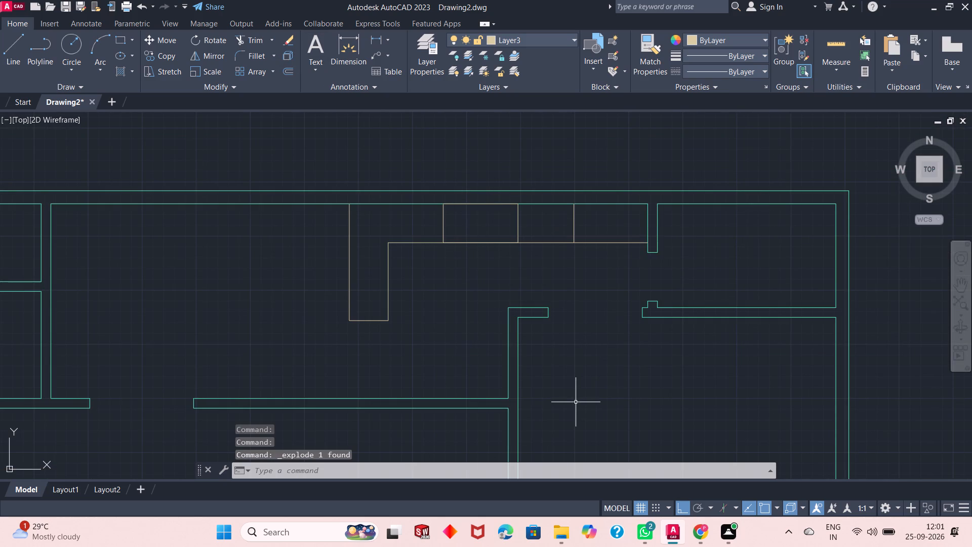
pyautogui.click(494, 204)
pyautogui.press('Delete')
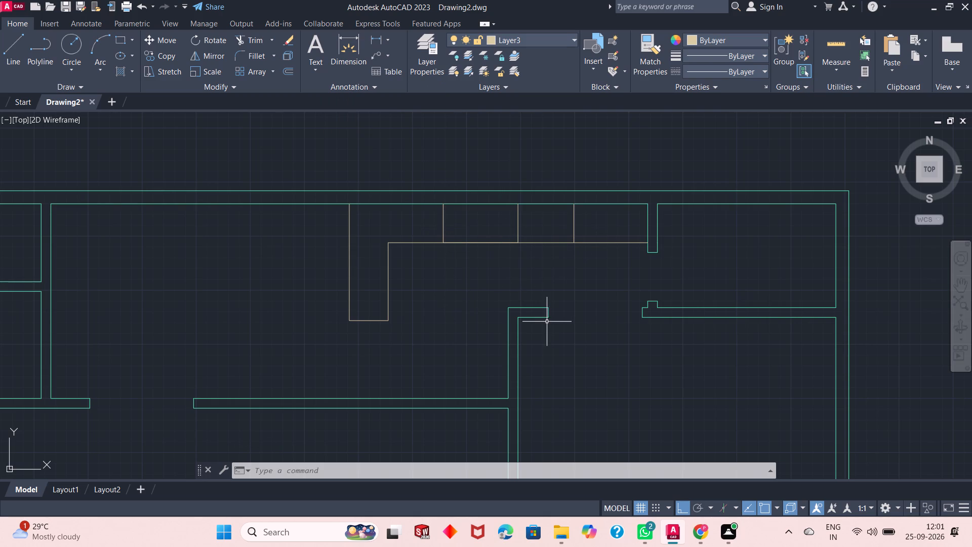
# Draw connected lines from the counter's northwest corner: 1' west, 10' south, 4' east and 1' north to the counter's southern end corner.
pyautogui.click(18, 51)
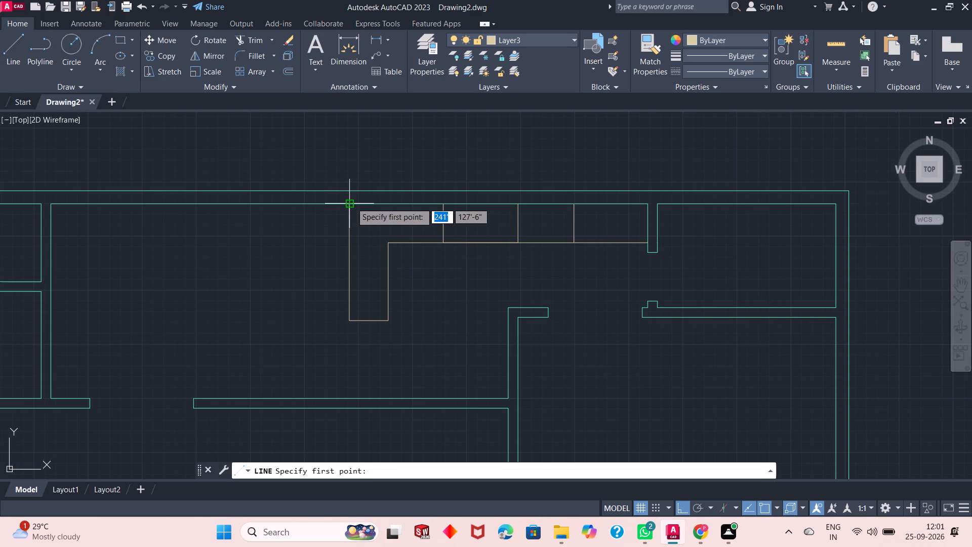
pyautogui.click(351, 203)
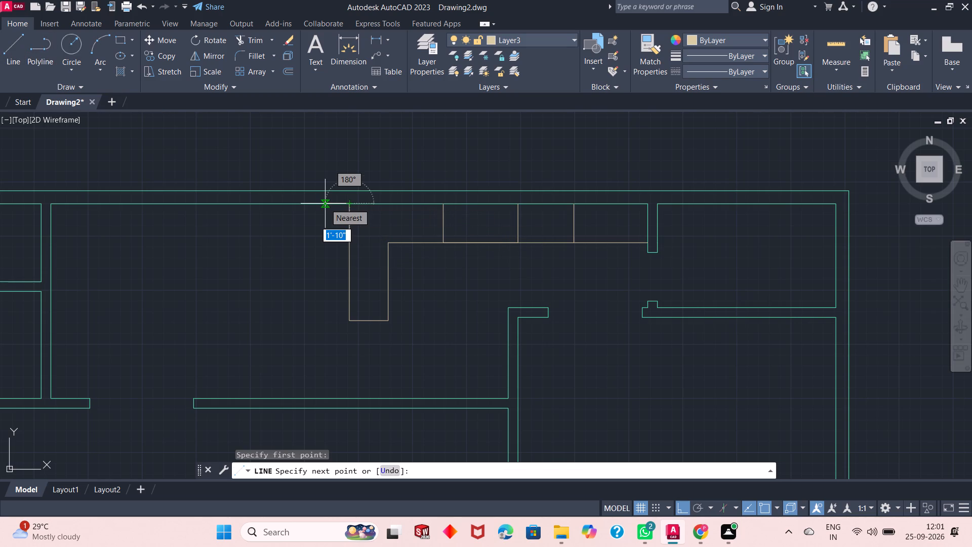
pyautogui.write('9"')
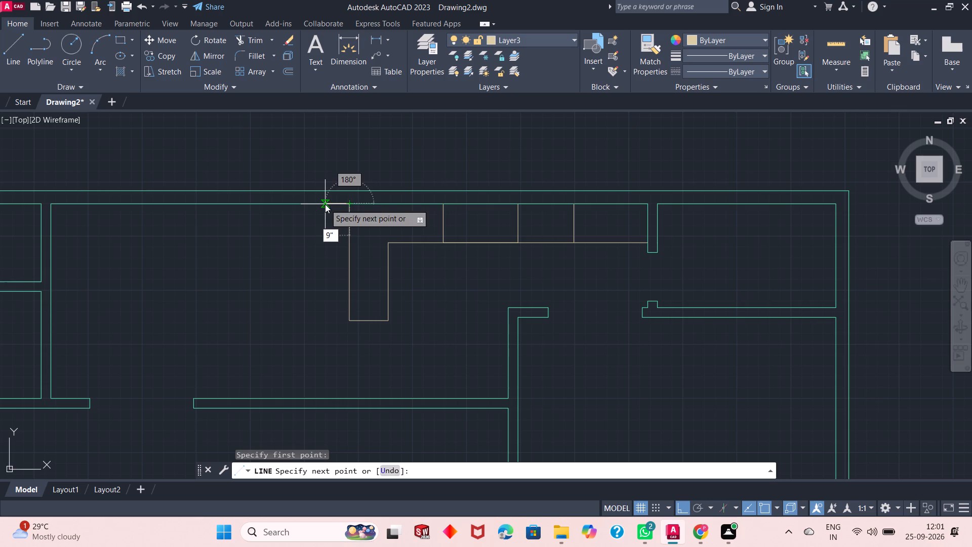
pyautogui.press('Return')
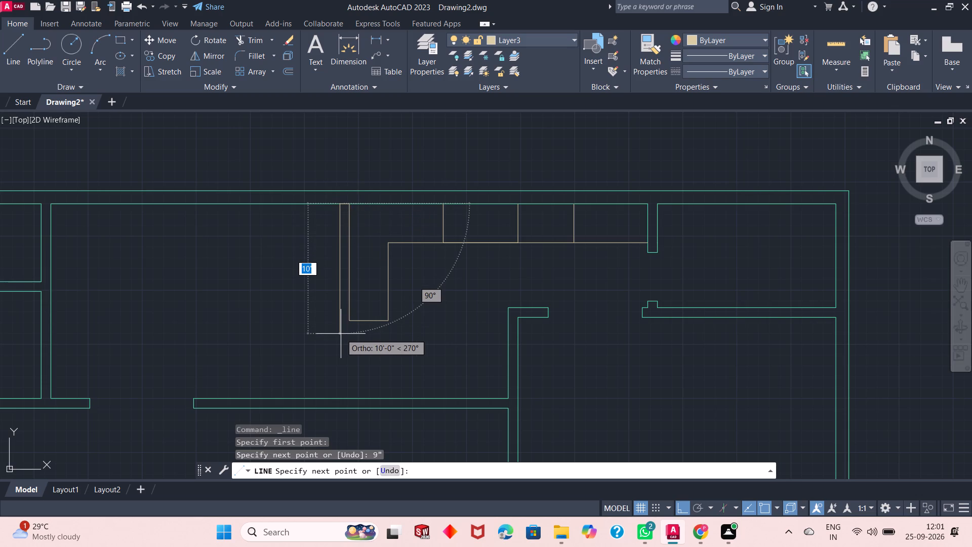
pyautogui.hotkey('ctrl', 'z')
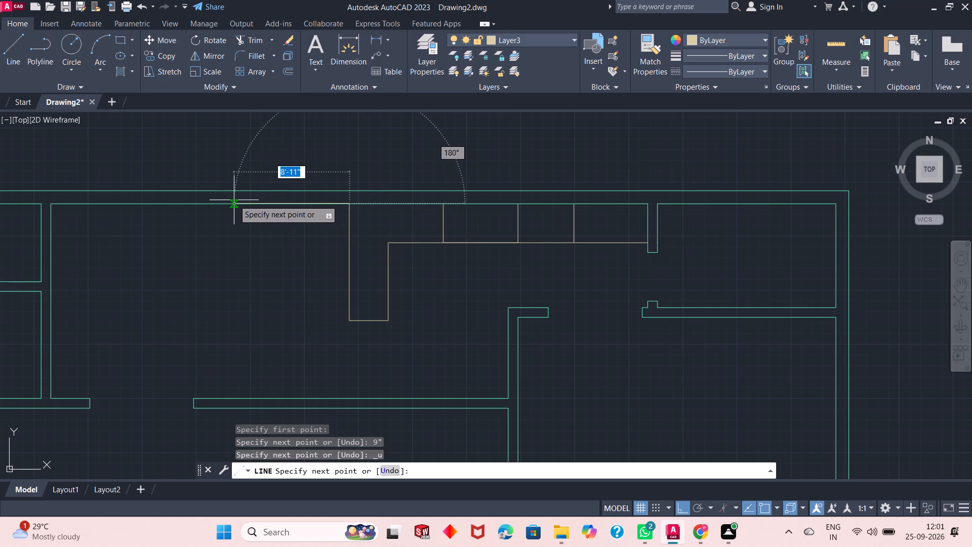
pyautogui.press('1')
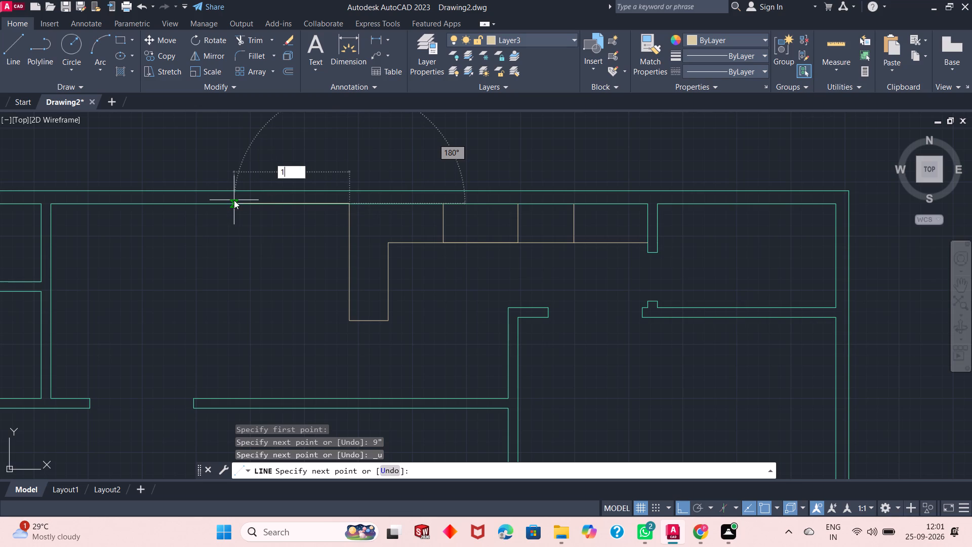
pyautogui.press("'")
pyautogui.press('Return')
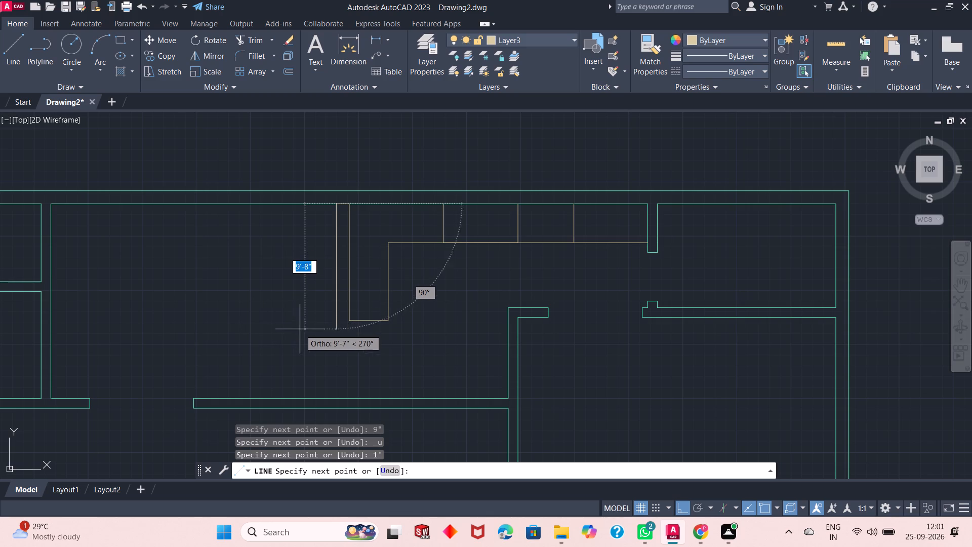
pyautogui.click(335, 325)
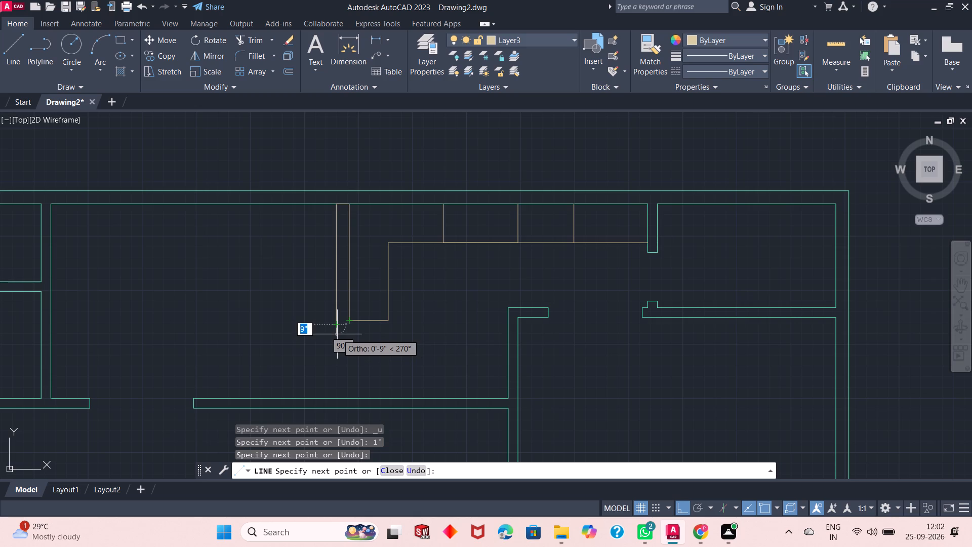
pyautogui.hotkey('ctrl', 'z')
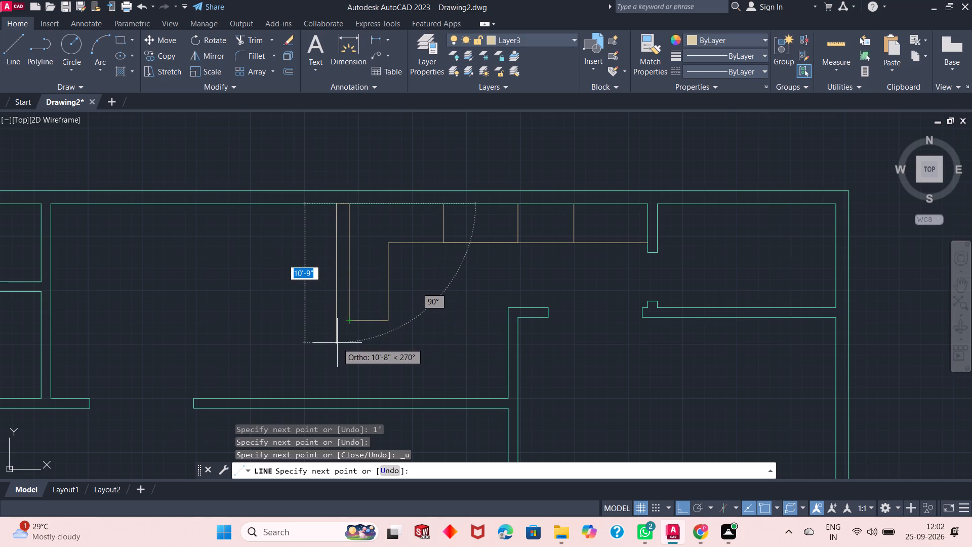
pyautogui.write("10'")
pyautogui.press('Return')
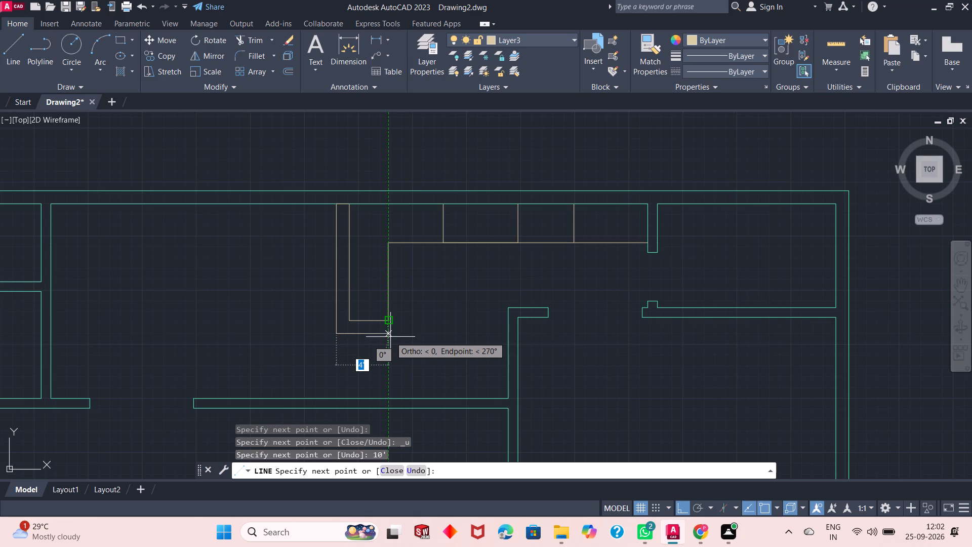
pyautogui.click(389, 334)
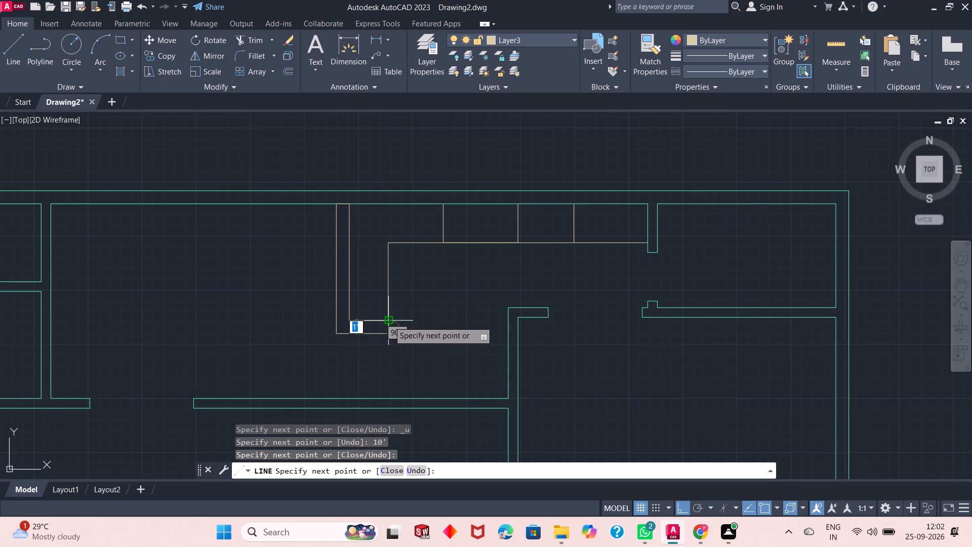
pyautogui.click(389, 320)
pyautogui.rightClick(399, 312)
pyautogui.click(409, 319)
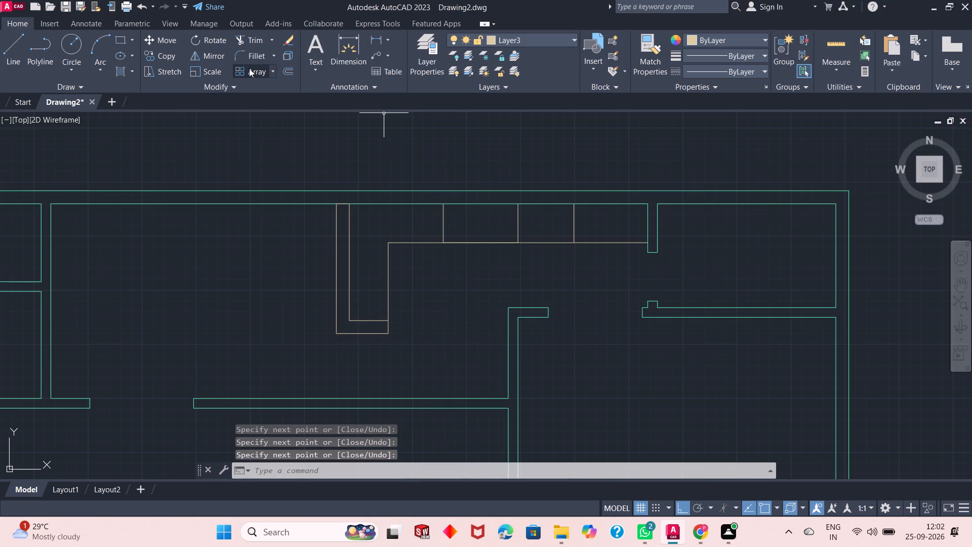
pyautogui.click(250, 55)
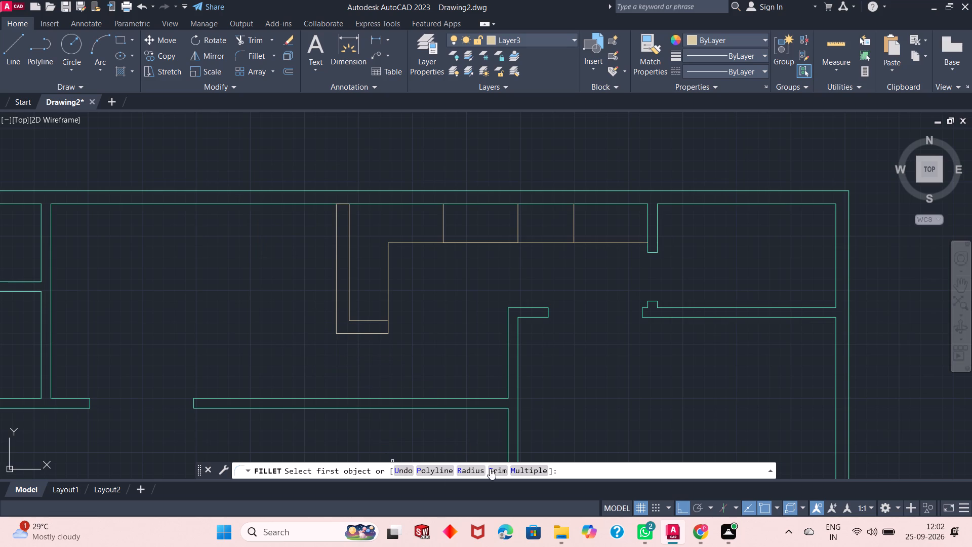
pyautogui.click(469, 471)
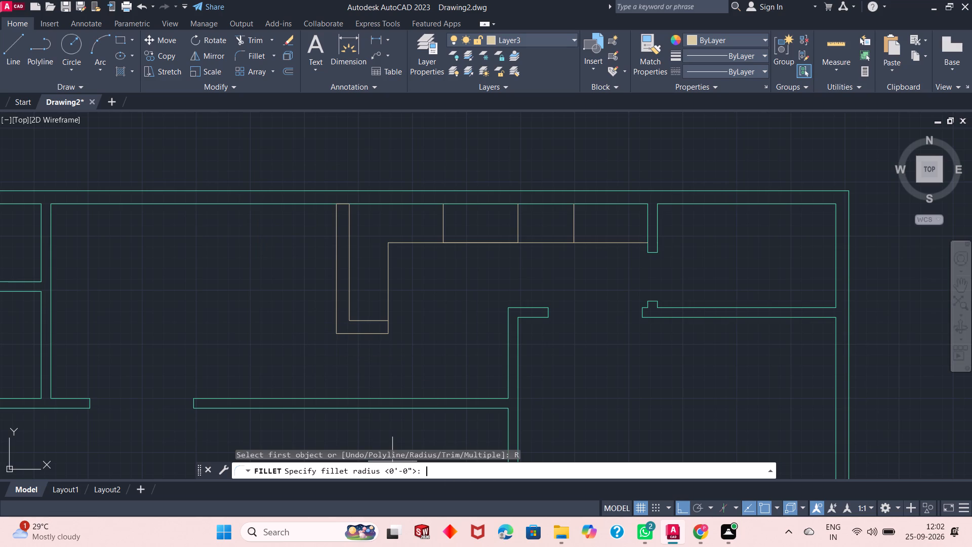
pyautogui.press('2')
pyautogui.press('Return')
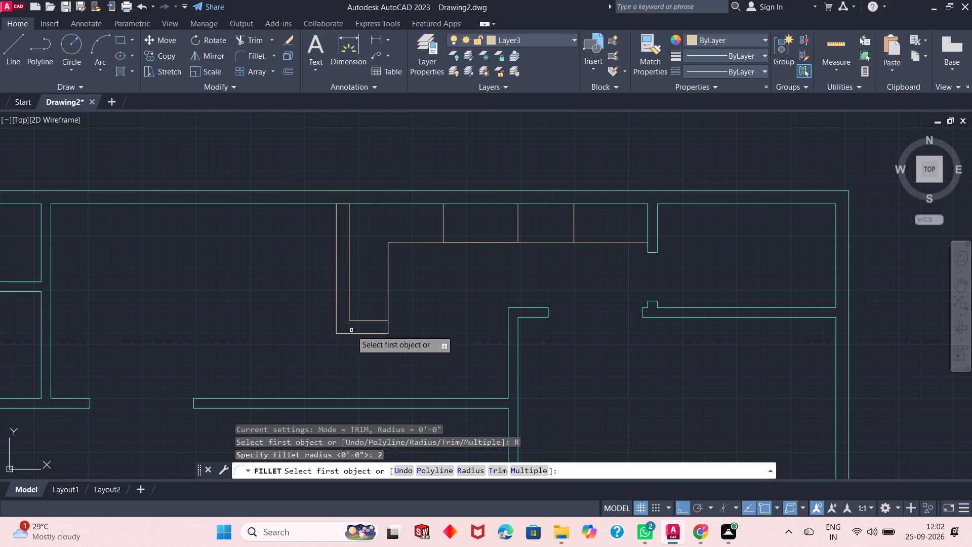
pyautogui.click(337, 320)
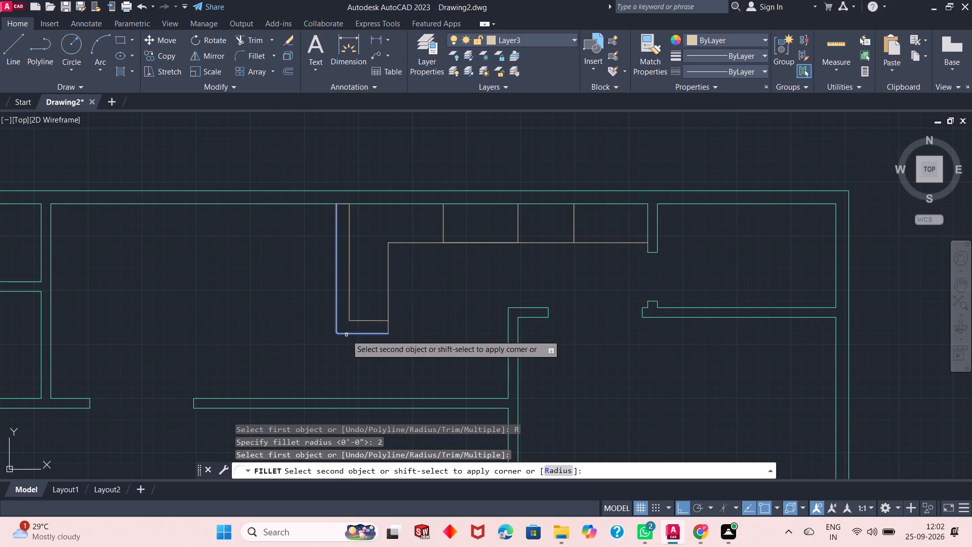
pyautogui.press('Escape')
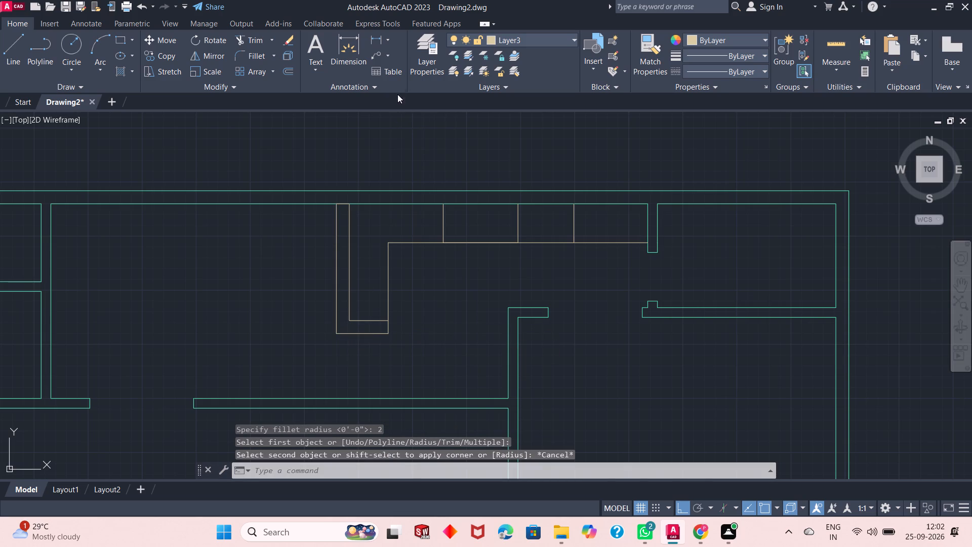
# Fillet the outer southwest corner of the counter's southern leg with a 10" radius.
pyautogui.click(253, 59)
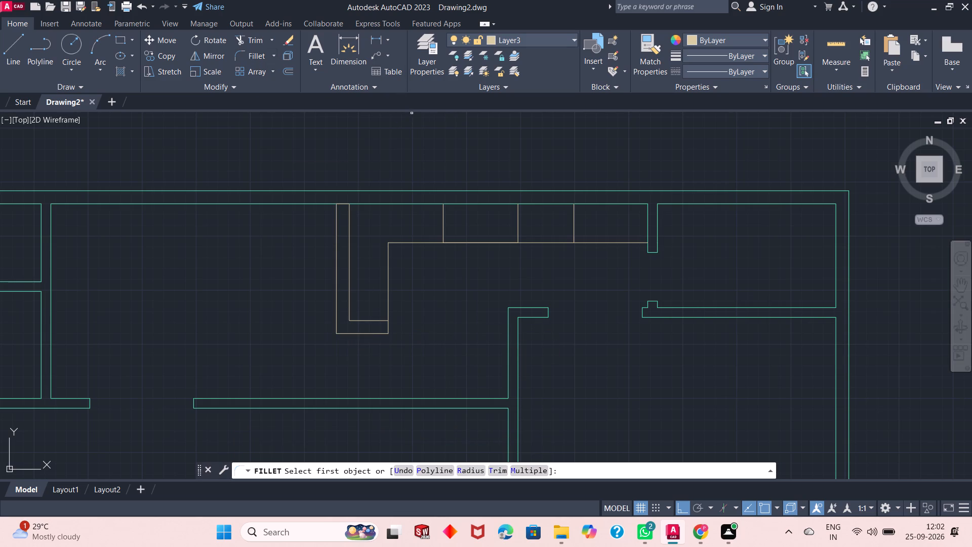
pyautogui.click(471, 470)
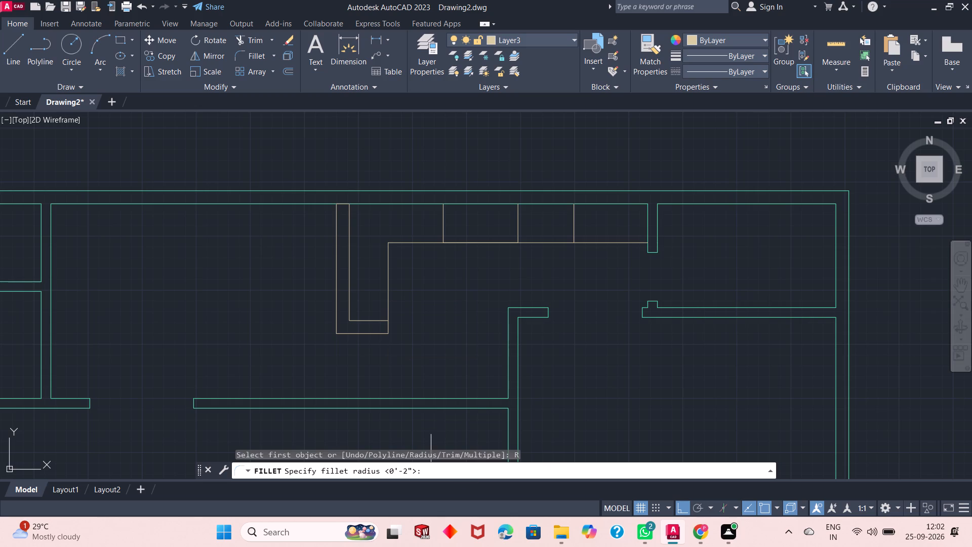
pyautogui.write('10')
pyautogui.press('Return')
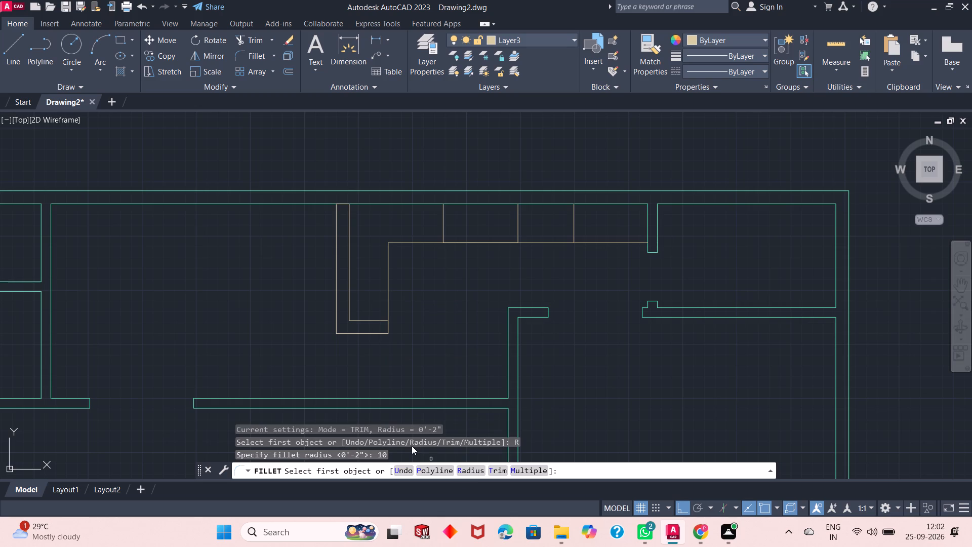
pyautogui.click(336, 327)
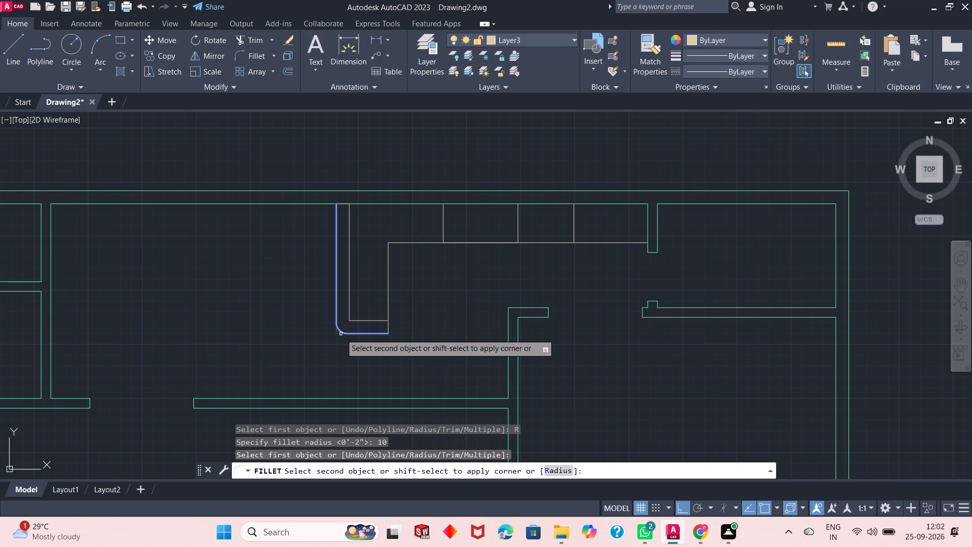
pyautogui.click(341, 334)
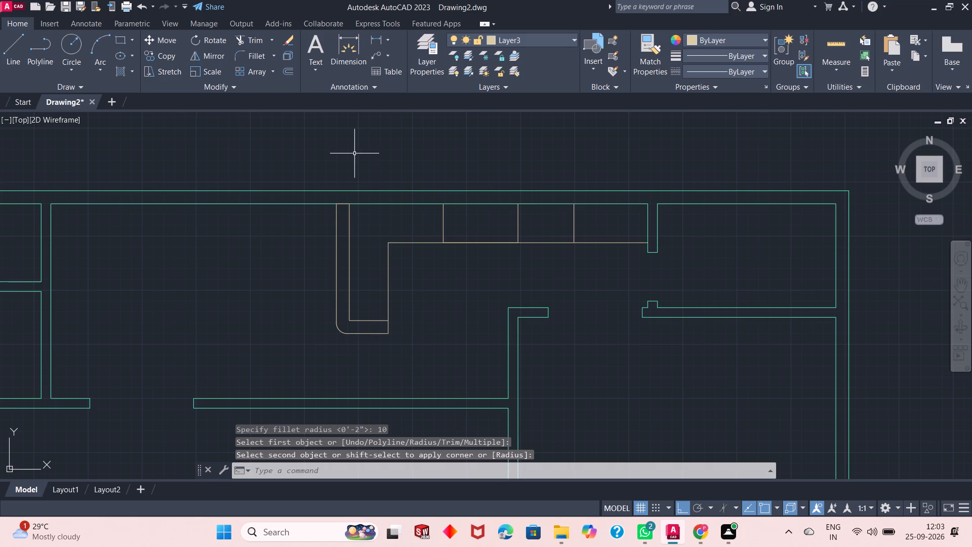
# Fillet the outer southeast corner of the counter's southern leg with a 5" radius.
pyautogui.click(258, 60)
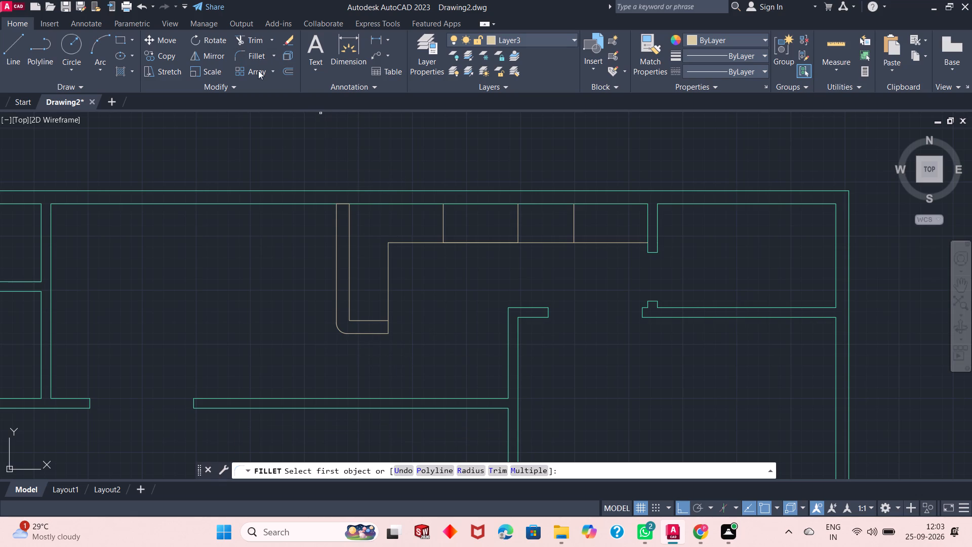
pyautogui.click(471, 472)
pyautogui.press('5')
pyautogui.press('Return')
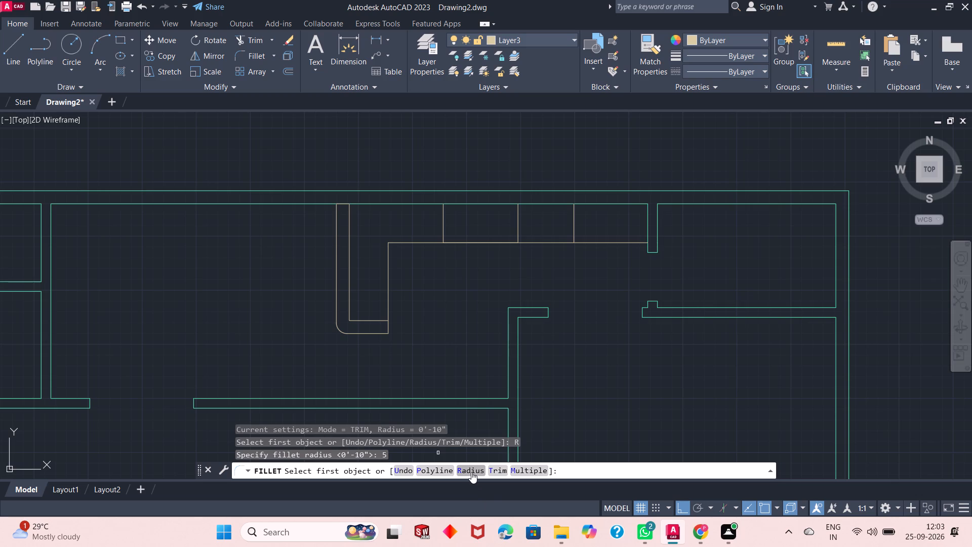
pyautogui.click(389, 328)
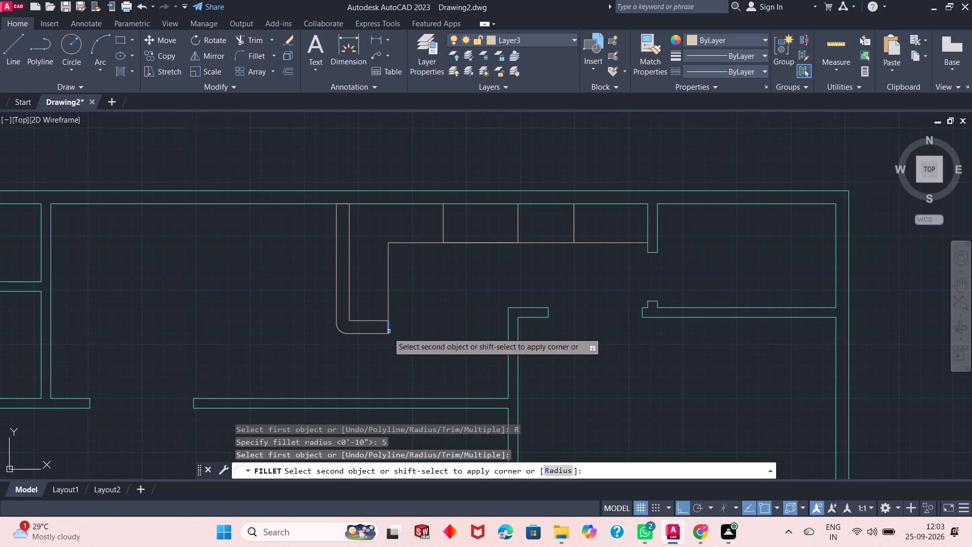
pyautogui.click(380, 332)
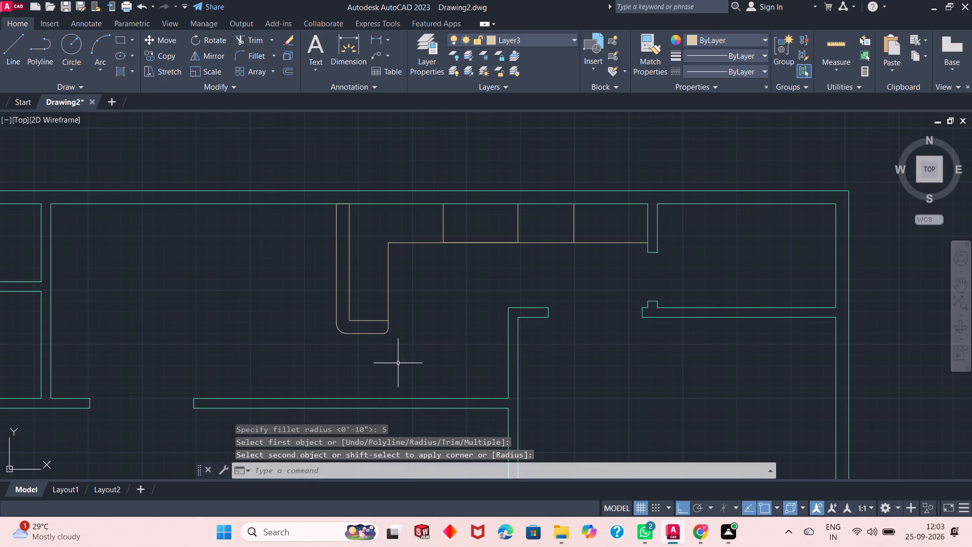
pyautogui.rightClick(237, 288)
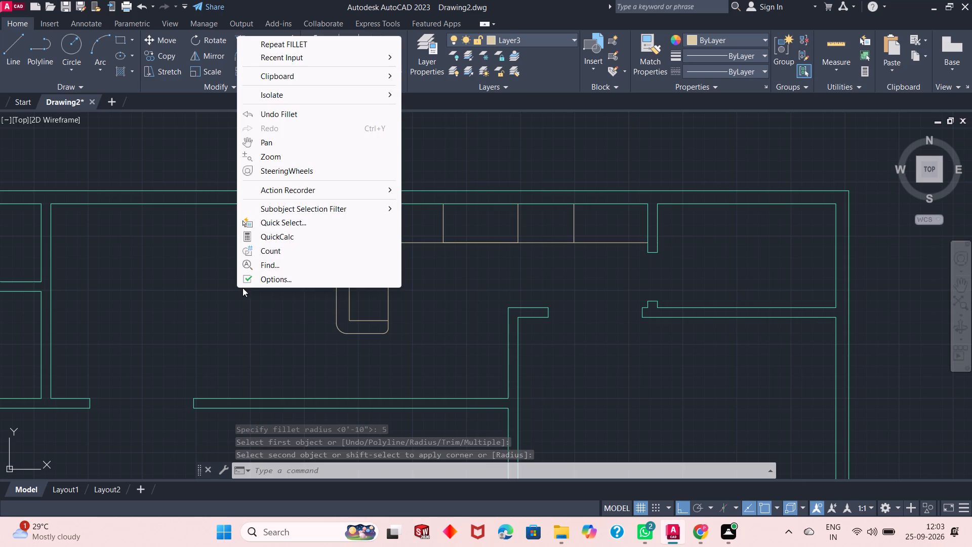
pyautogui.click(243, 311)
pyautogui.click(307, 298)
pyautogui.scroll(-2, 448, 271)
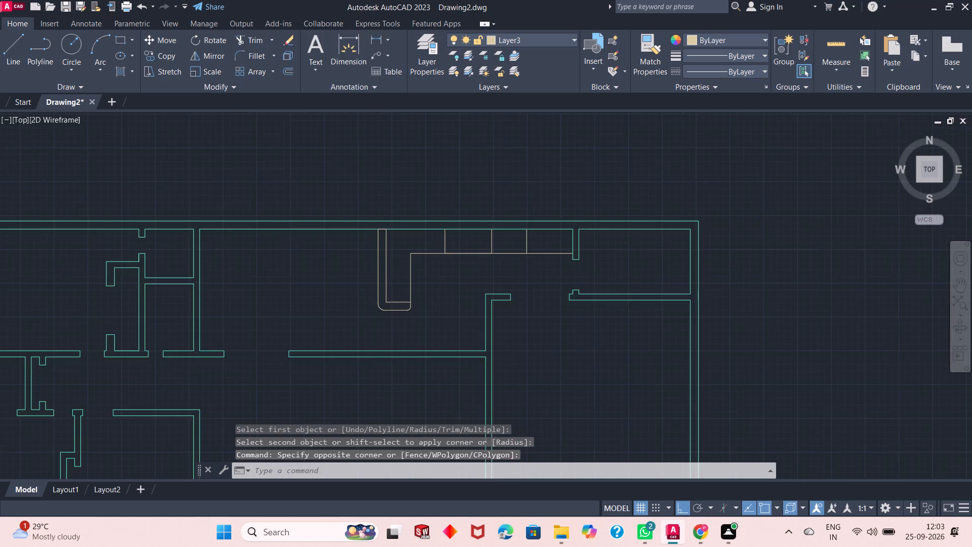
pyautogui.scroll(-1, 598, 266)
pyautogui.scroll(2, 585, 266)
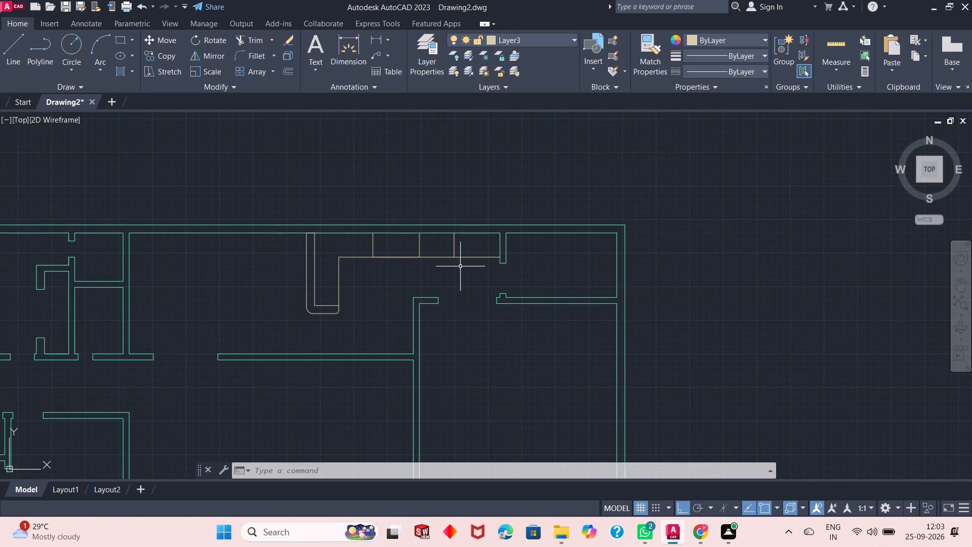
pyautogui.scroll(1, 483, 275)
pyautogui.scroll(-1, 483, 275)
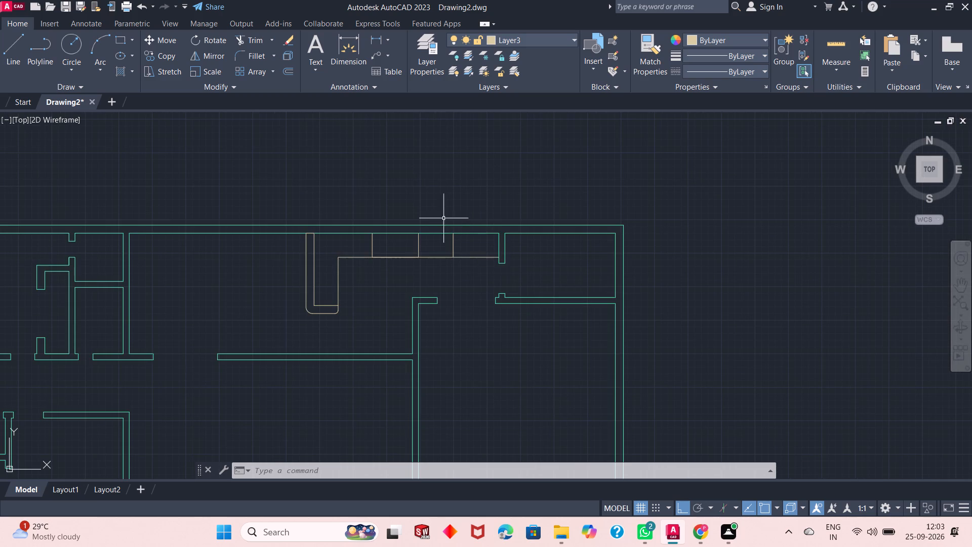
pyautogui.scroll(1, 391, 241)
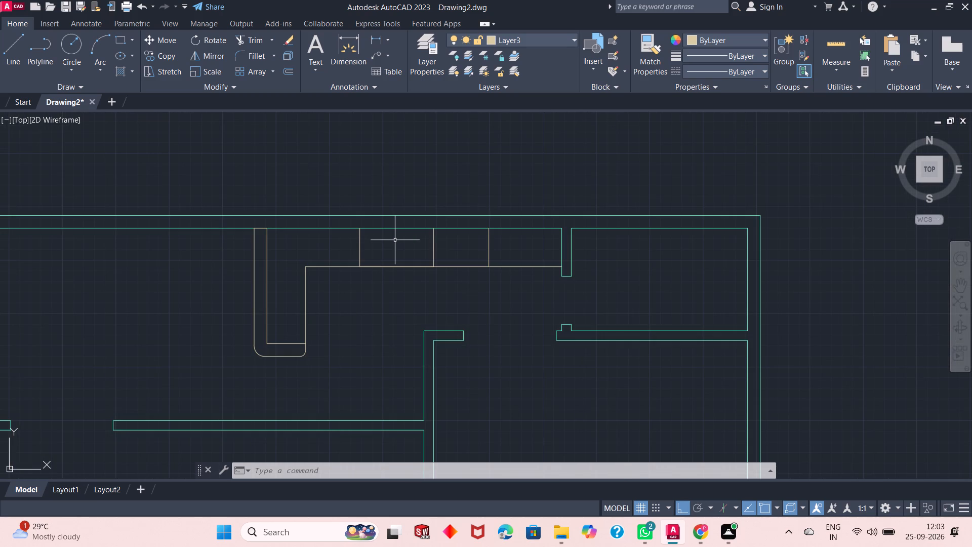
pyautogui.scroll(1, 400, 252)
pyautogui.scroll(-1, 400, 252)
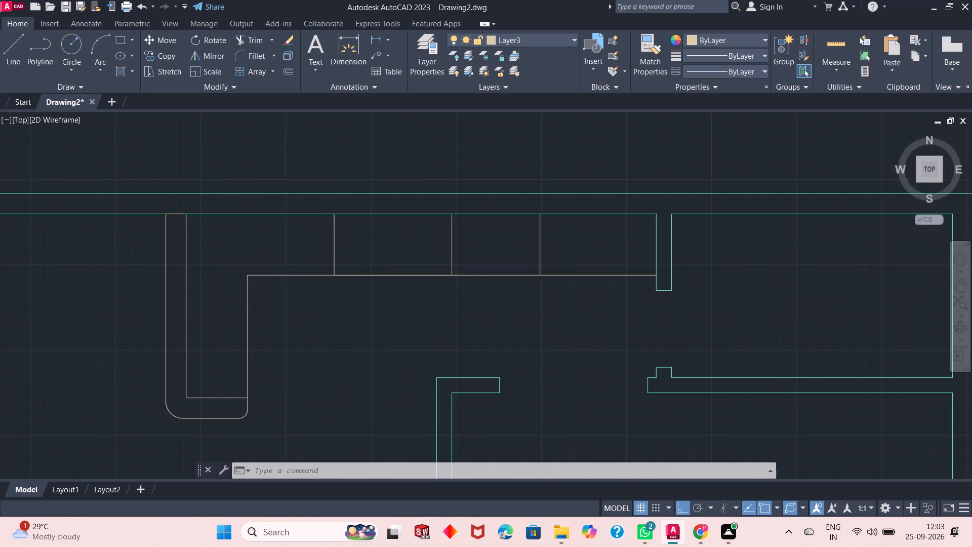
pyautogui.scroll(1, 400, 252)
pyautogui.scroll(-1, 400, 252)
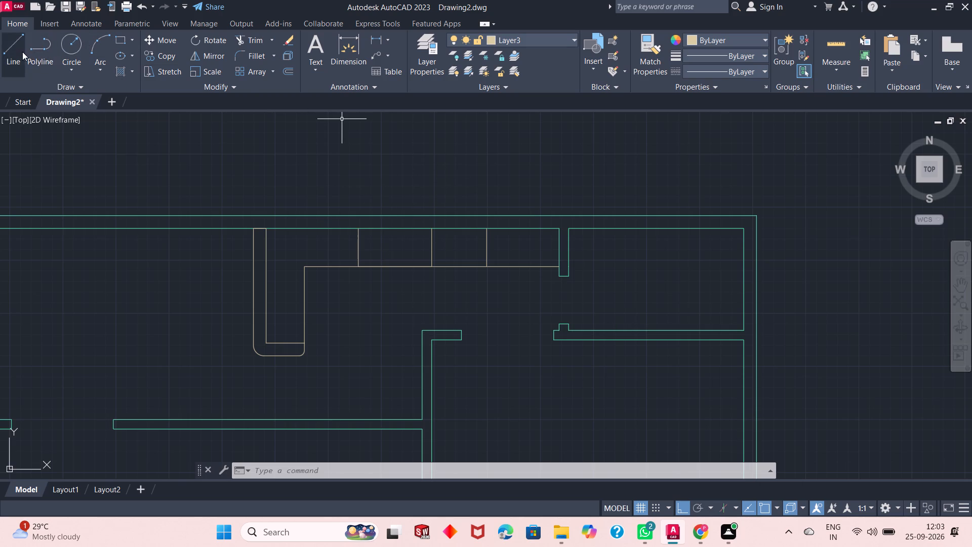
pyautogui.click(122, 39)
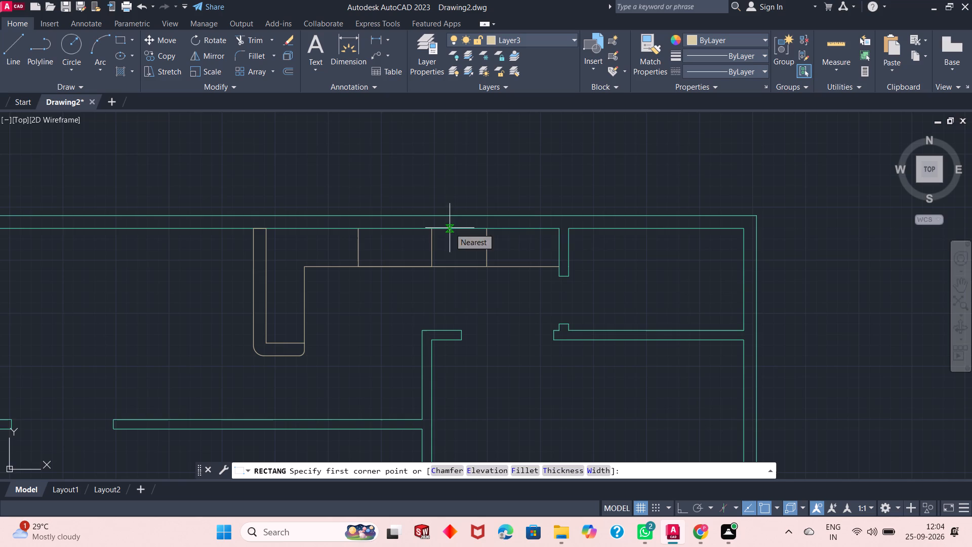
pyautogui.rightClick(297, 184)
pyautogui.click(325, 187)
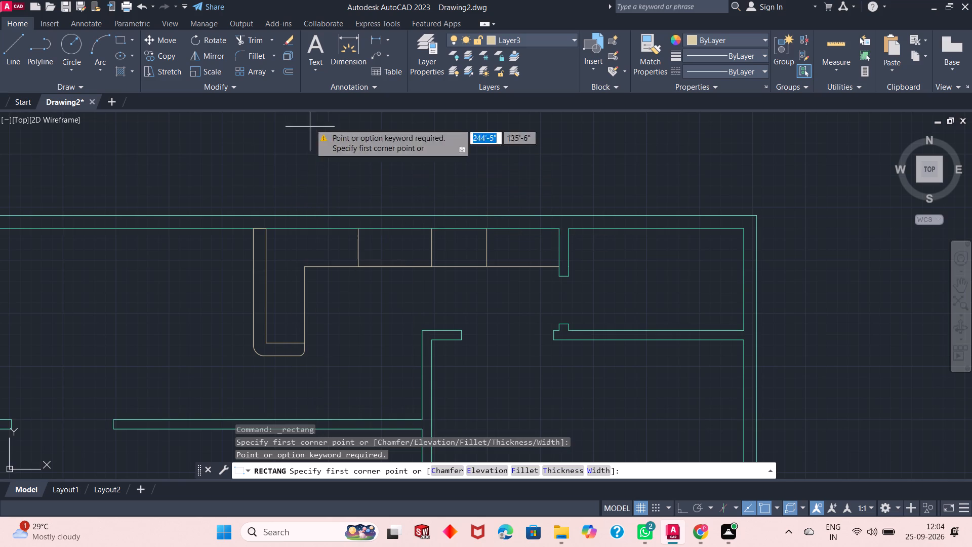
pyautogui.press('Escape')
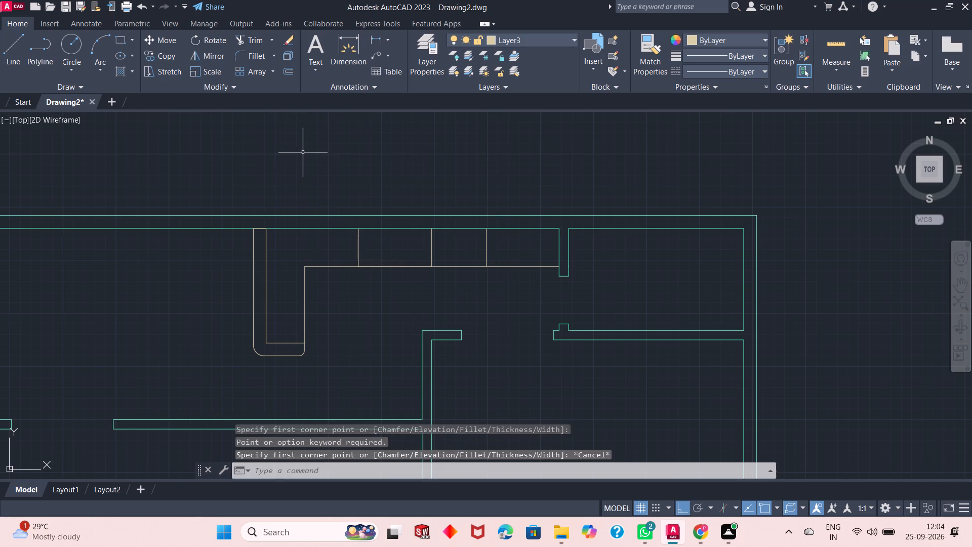
# Offset the west and east edges of the counter rectangle 3" inward, using the Through option.
pyautogui.click(292, 71)
pyautogui.click(436, 468)
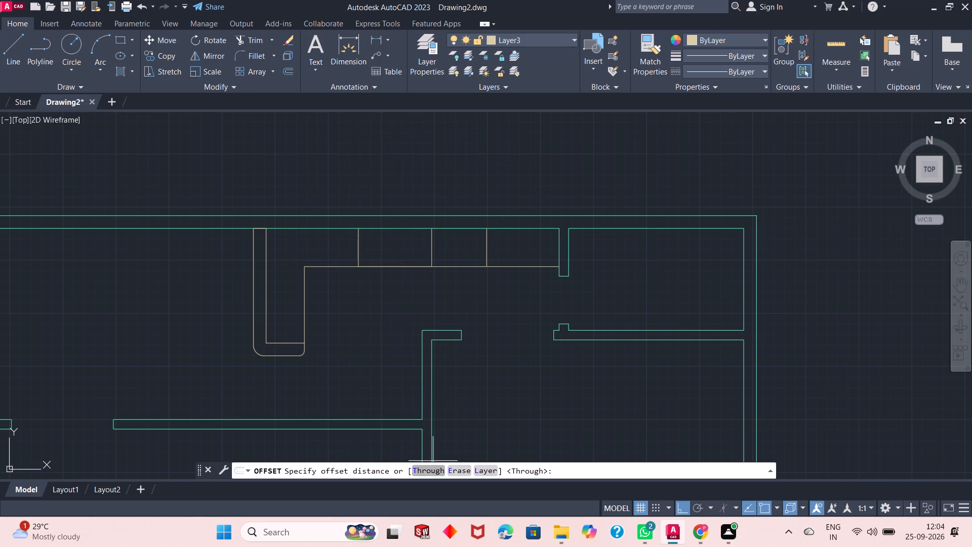
pyautogui.click(358, 244)
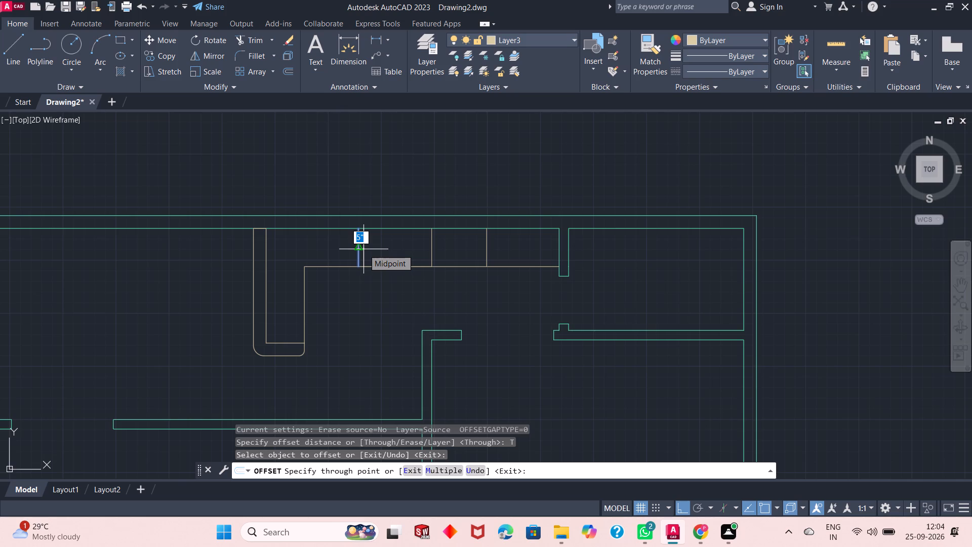
pyautogui.press('3')
pyautogui.hotkey('shift', '"')
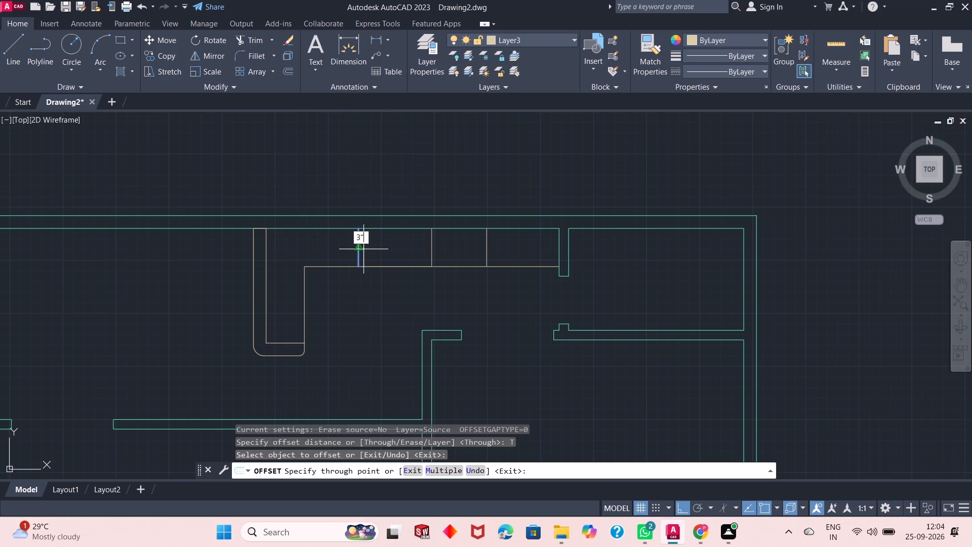
pyautogui.press('Return')
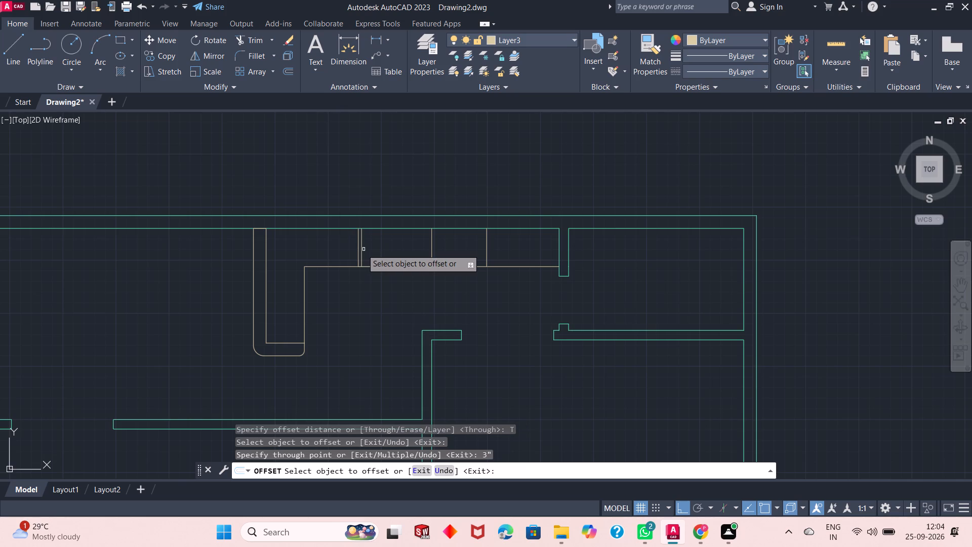
pyautogui.click(432, 255)
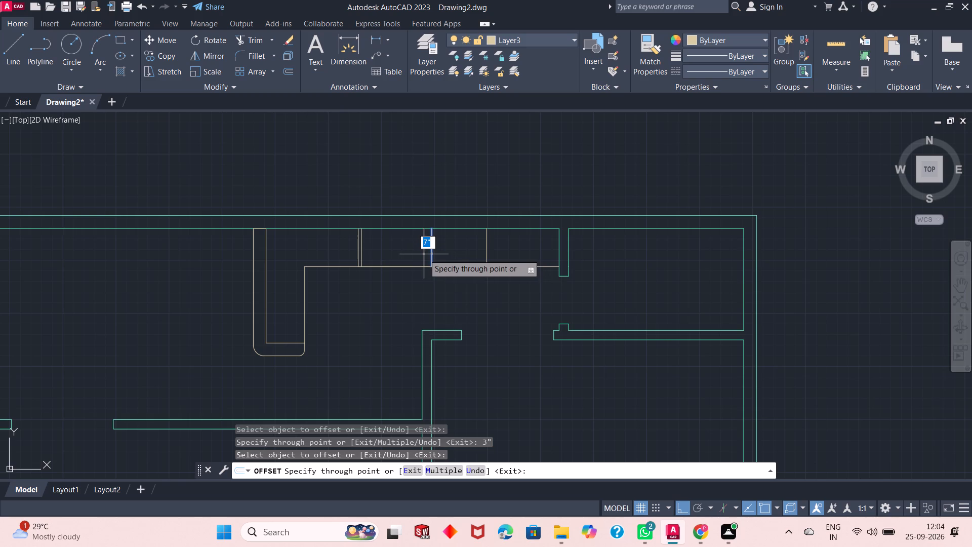
pyautogui.press('3')
pyautogui.hotkey('shift', '"')
pyautogui.press('Return')
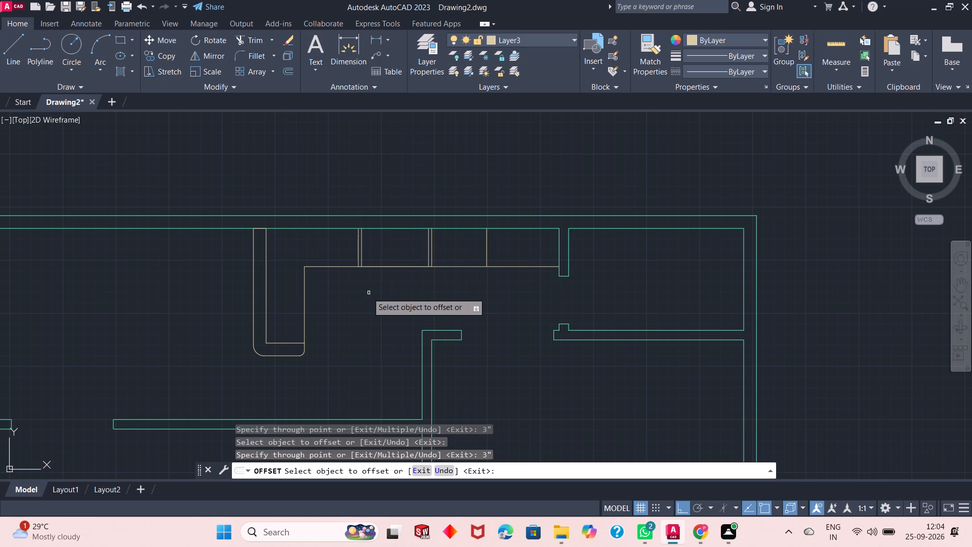
pyautogui.rightClick(314, 292)
pyautogui.click(336, 300)
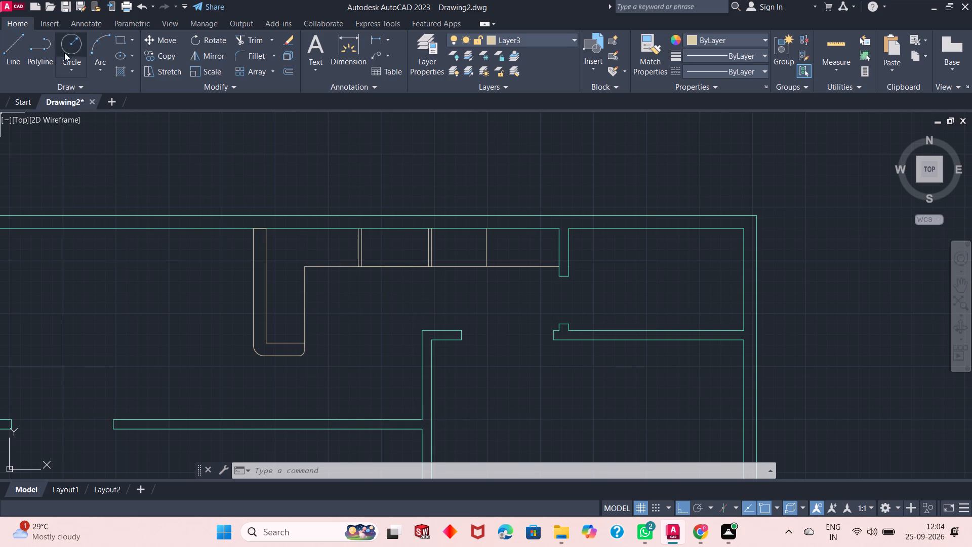
# Draw a line along the north wall's inner line, joining the north ends of the rectangle's two inset lines.
pyautogui.click(15, 48)
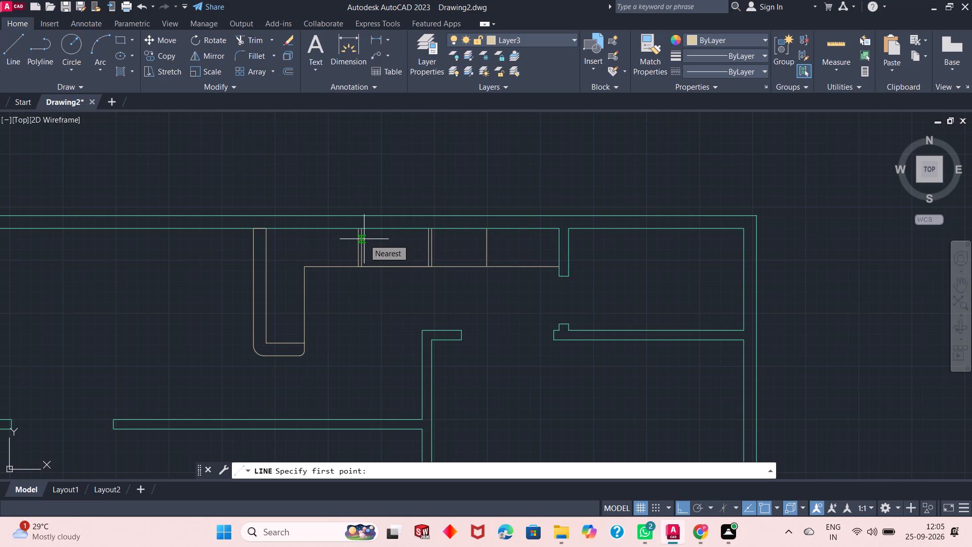
pyautogui.click(361, 230)
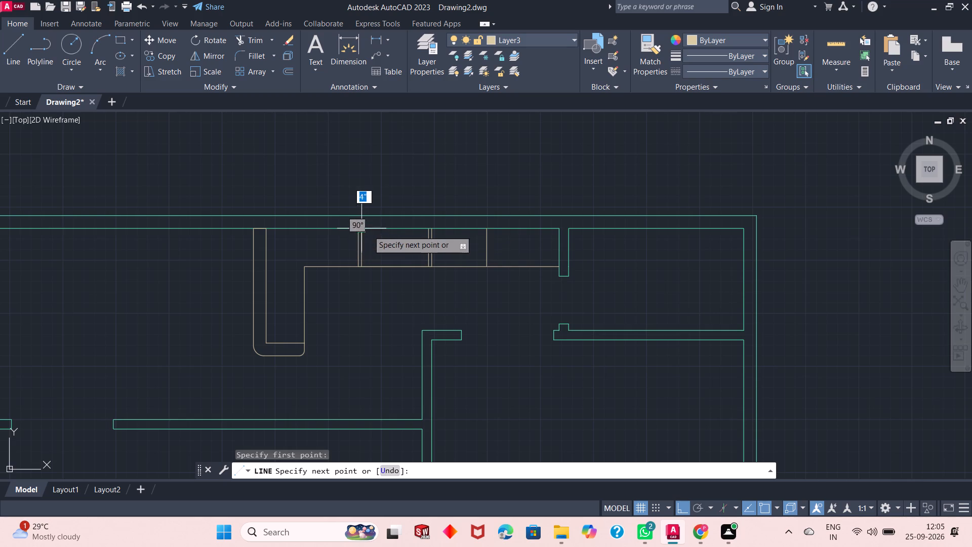
pyautogui.click(425, 227)
pyautogui.rightClick(431, 179)
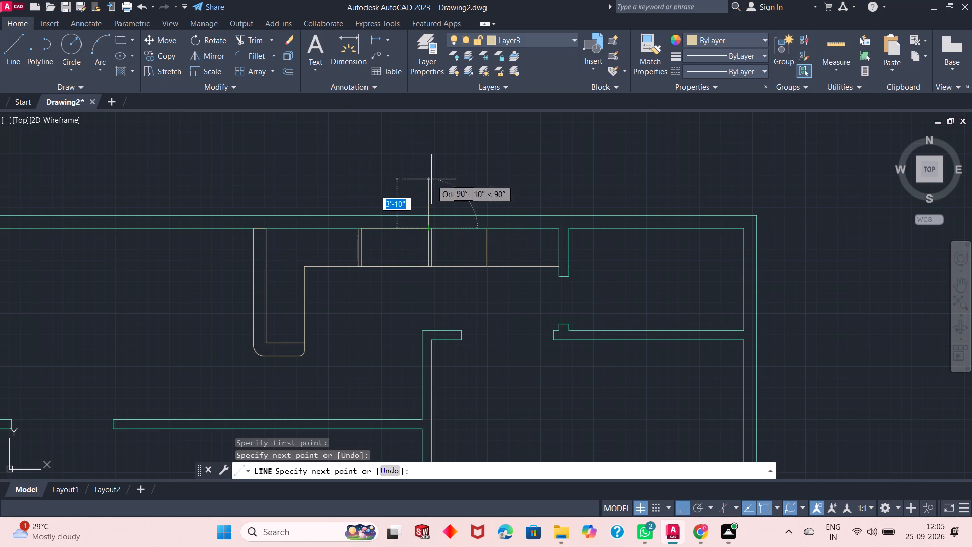
pyautogui.click(454, 185)
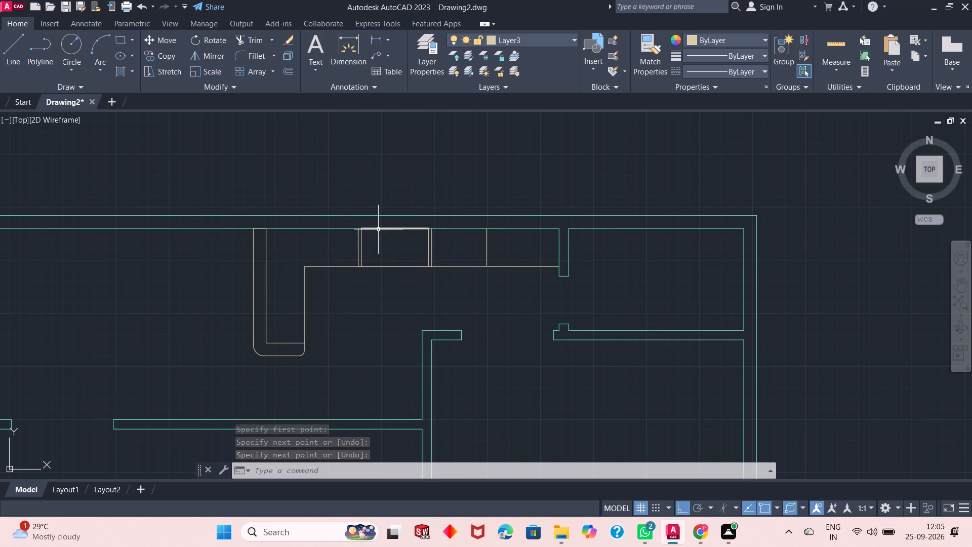
# Offset the rectangle's east and west inset lines 2'6" inward, using the Through option.
pyautogui.click(285, 69)
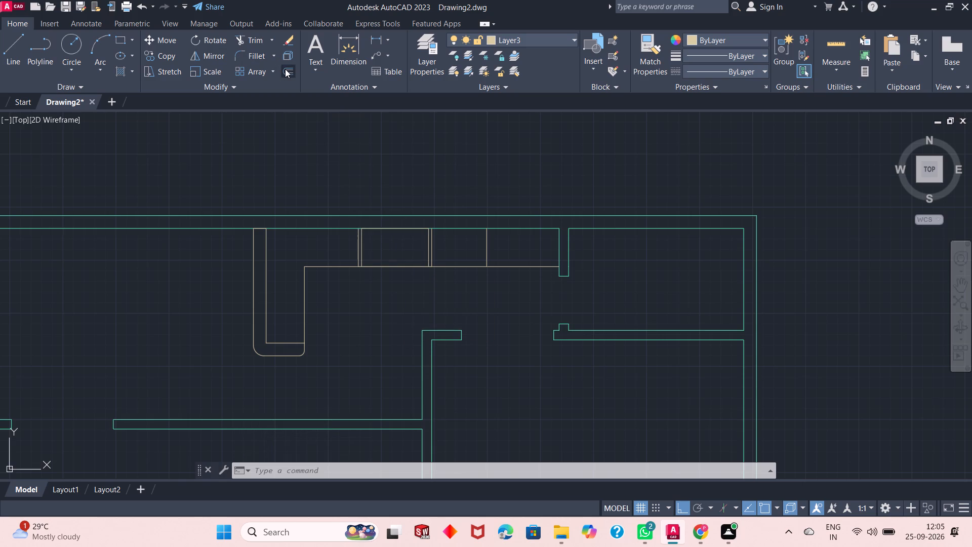
pyautogui.click(427, 471)
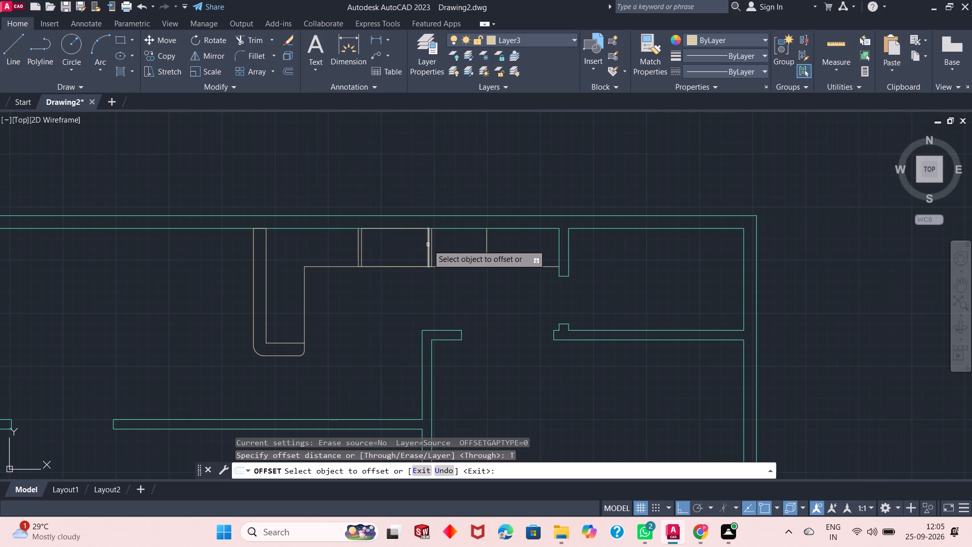
pyautogui.click(428, 245)
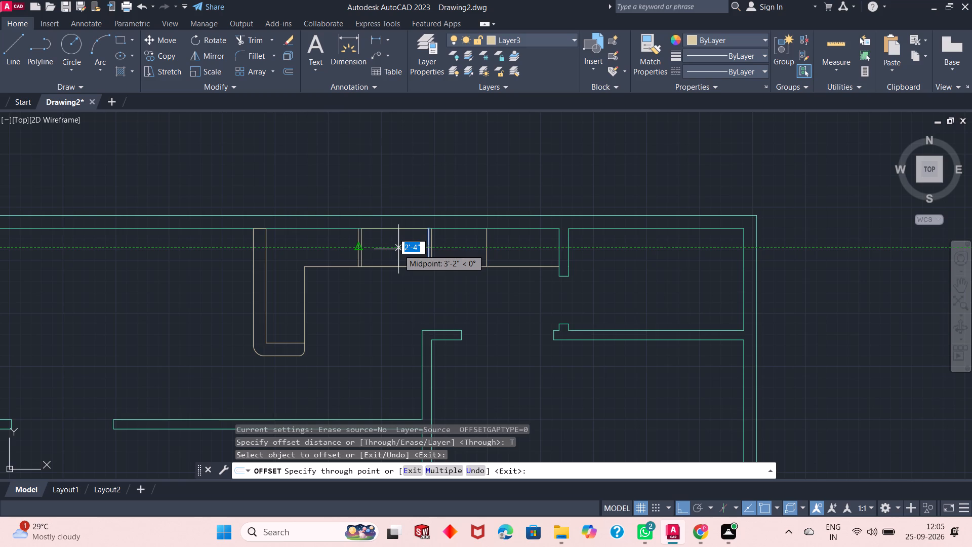
pyautogui.write('2\'6"')
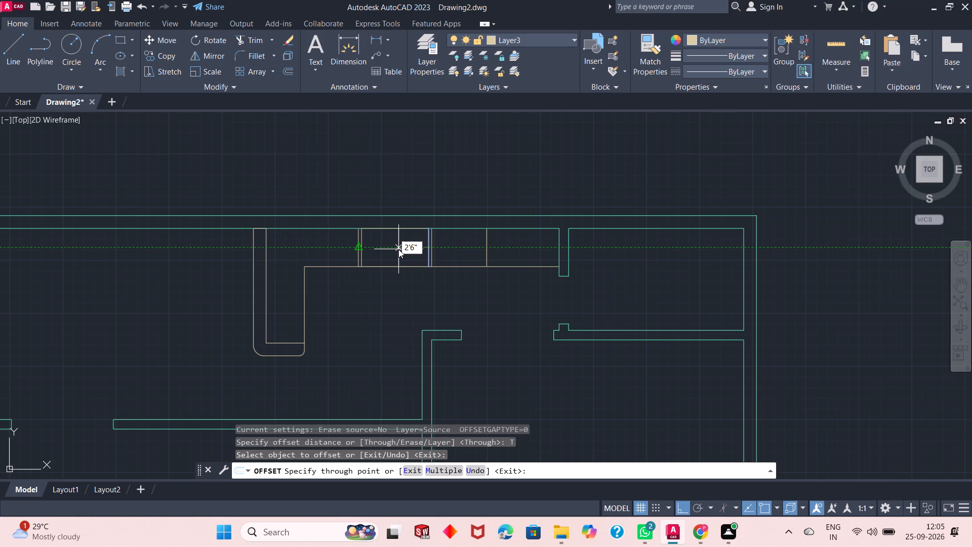
pyautogui.press('Return')
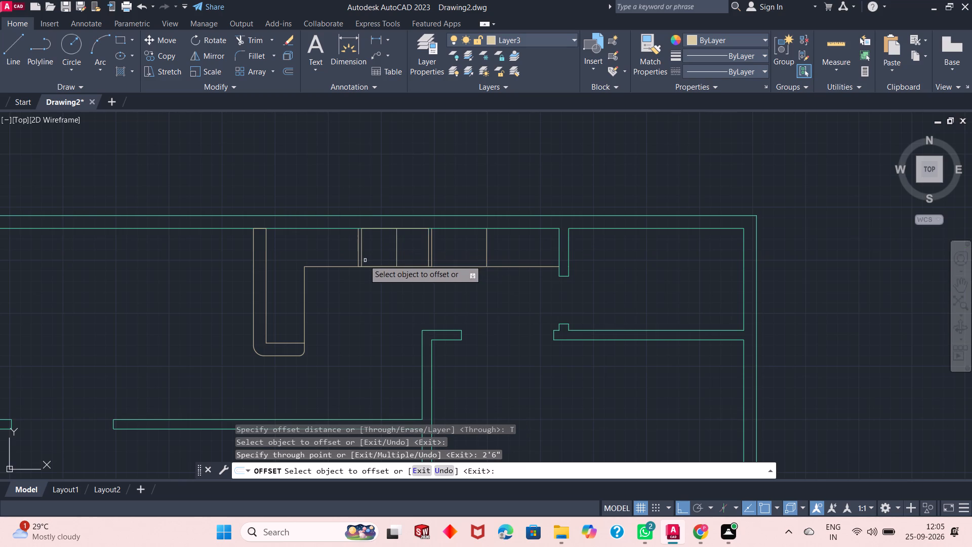
pyautogui.click(361, 255)
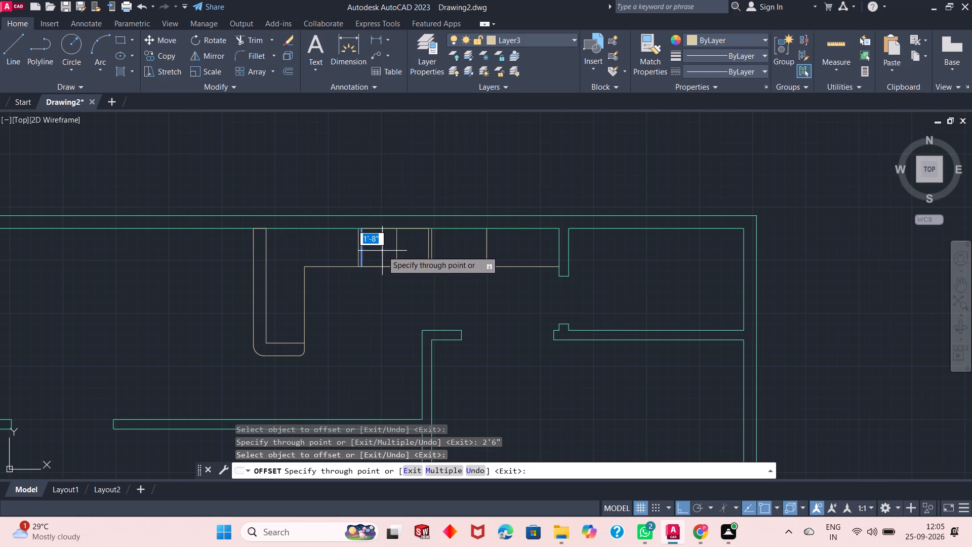
pyautogui.write('2\'6"')
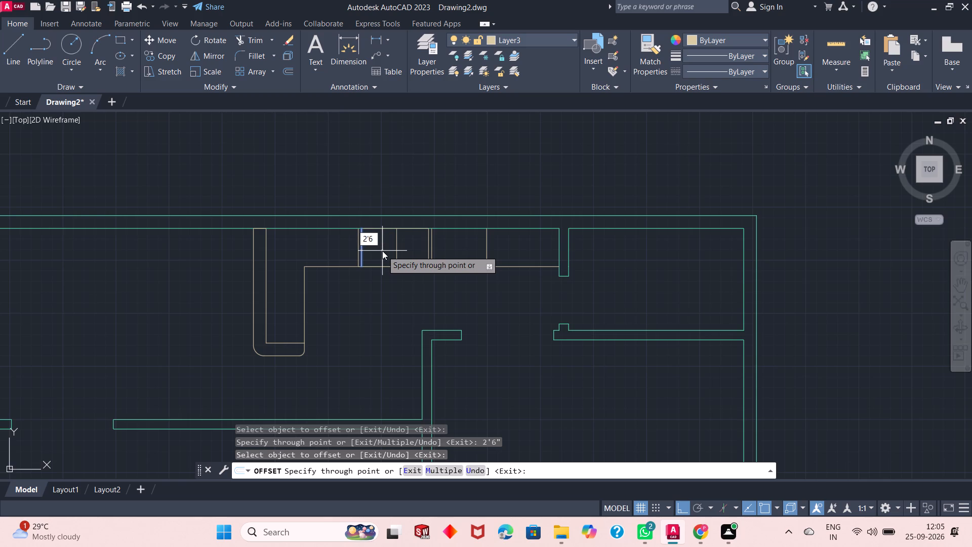
pyautogui.press('Return')
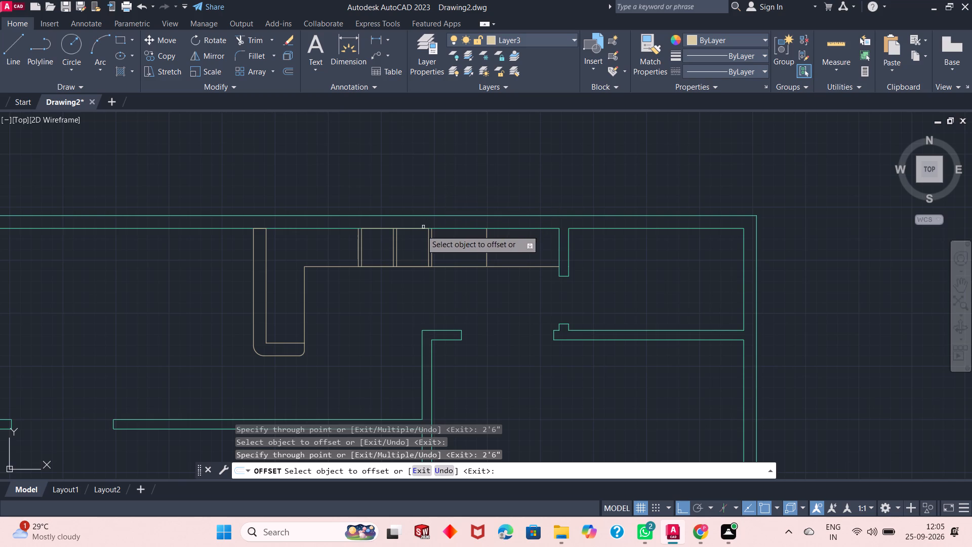
# Offset the two central vertical lines 1" outward, the eastern one to the east and the western one to the west.
pyautogui.scroll(3, 392, 247)
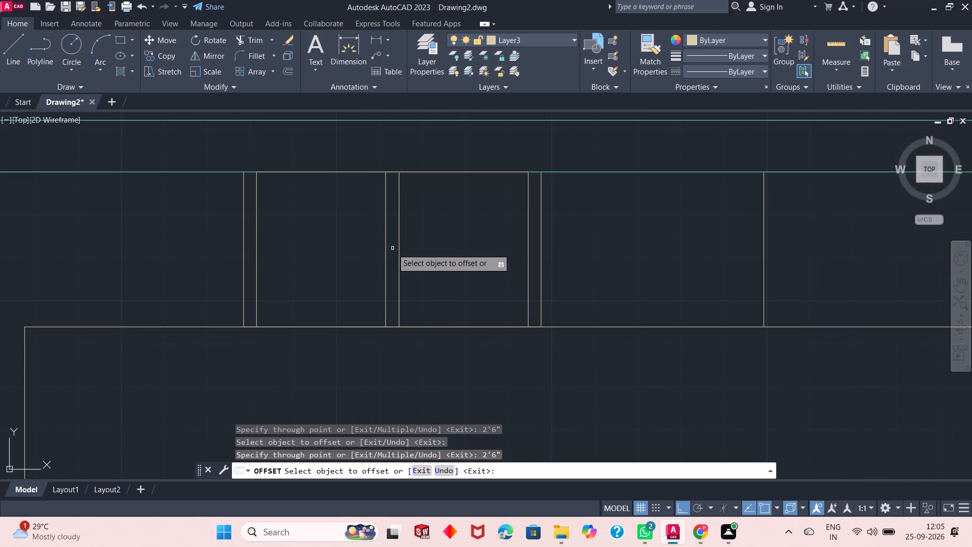
pyautogui.click(400, 260)
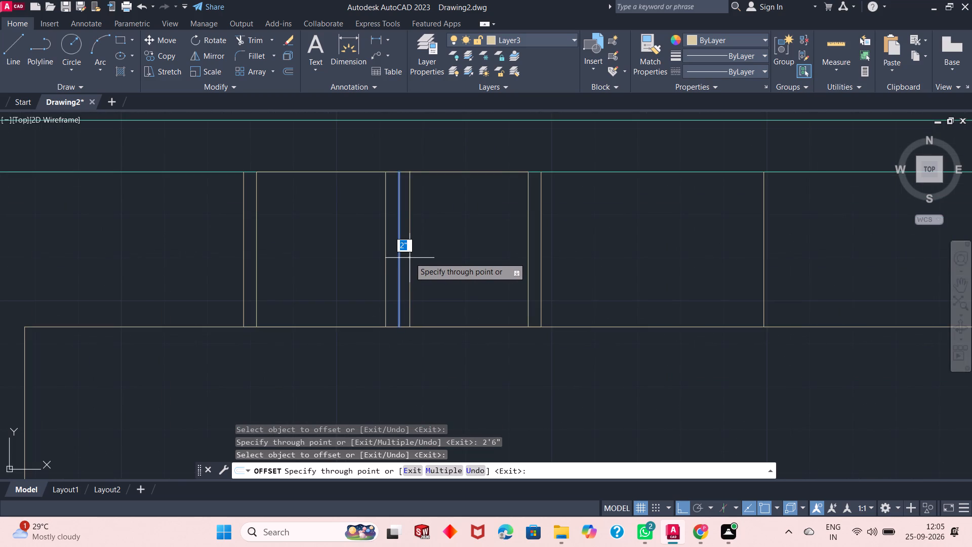
pyautogui.press('1')
pyautogui.hotkey('shift', '"')
pyautogui.press('Return')
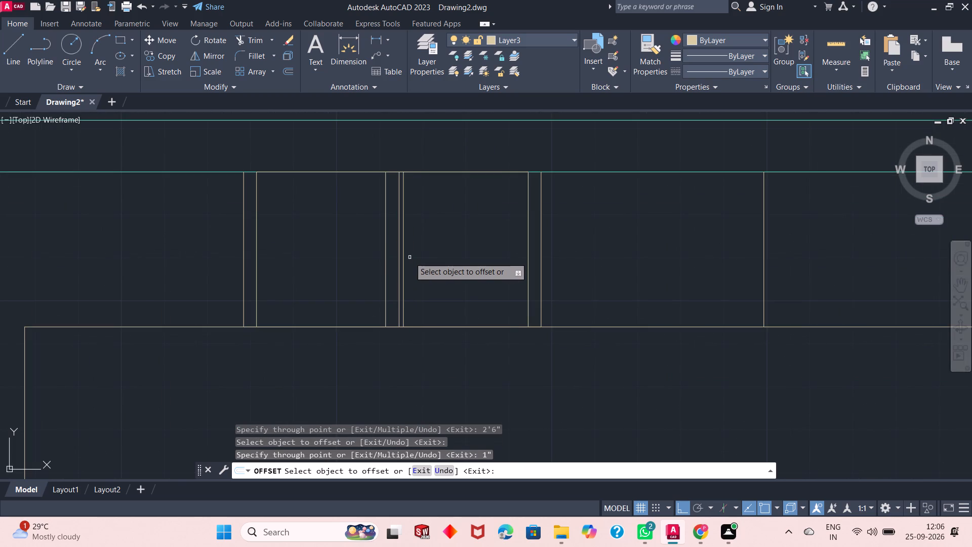
pyautogui.click(385, 283)
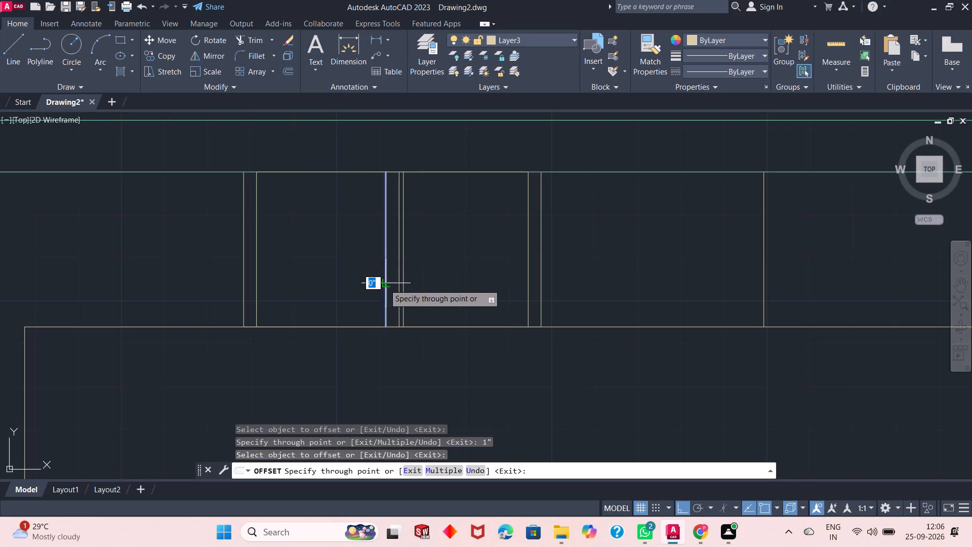
pyautogui.write('1"')
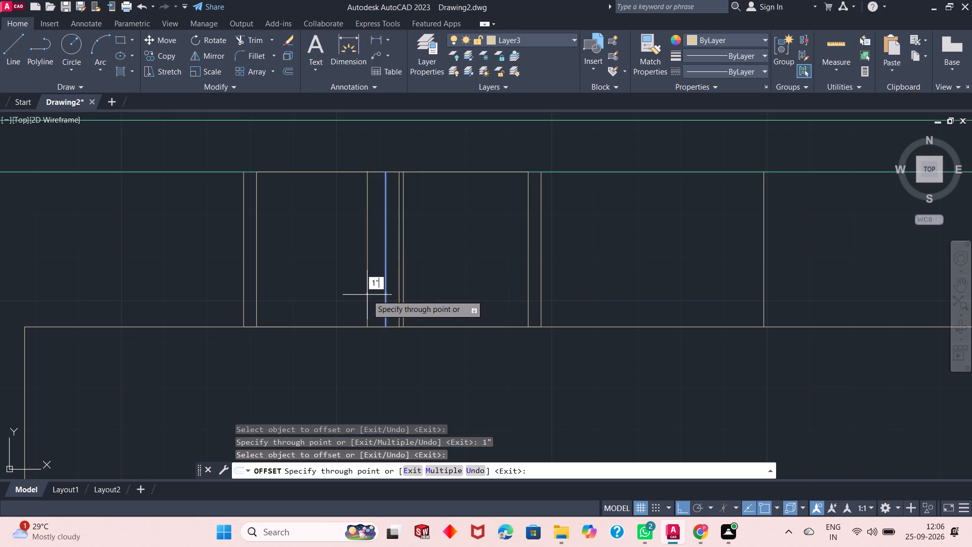
pyautogui.press('Return')
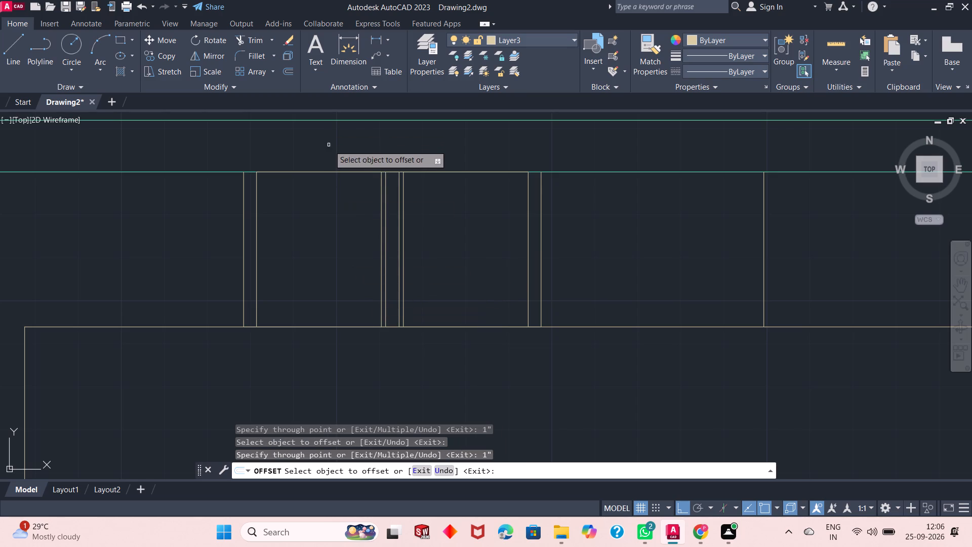
pyautogui.rightClick(329, 145)
pyautogui.click(360, 157)
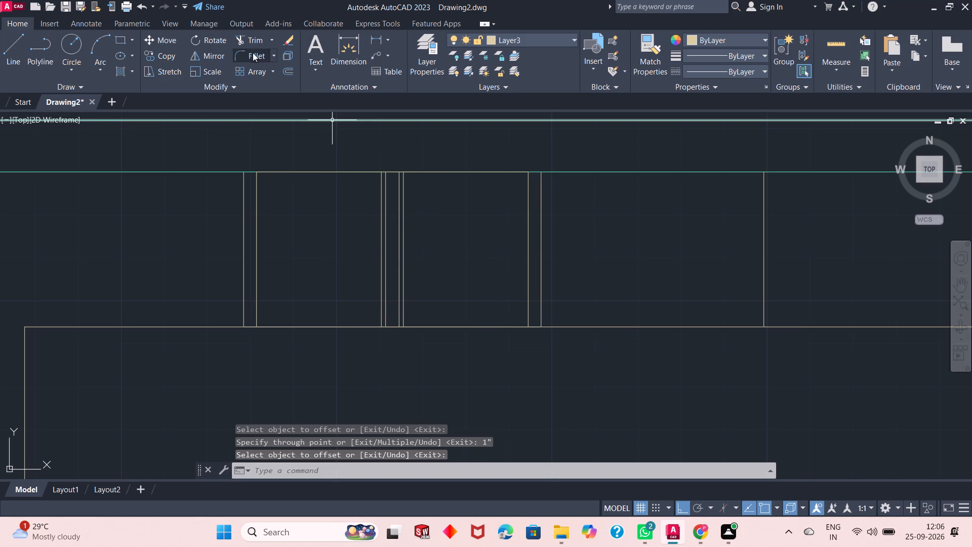
# Trim away the inner pair of the four central vertical lines, keeping the outer pair as the divider.
pyautogui.click(249, 41)
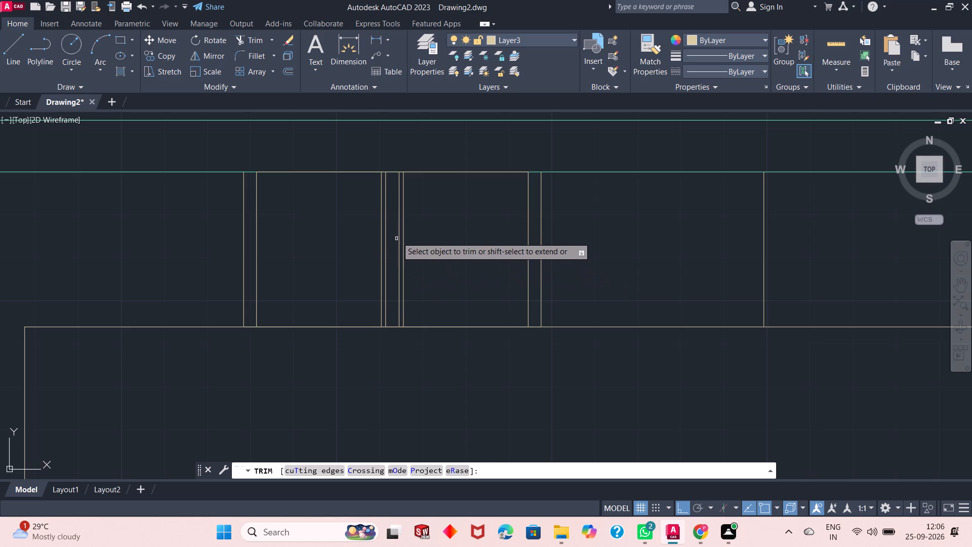
pyautogui.click(400, 233)
pyautogui.click(384, 247)
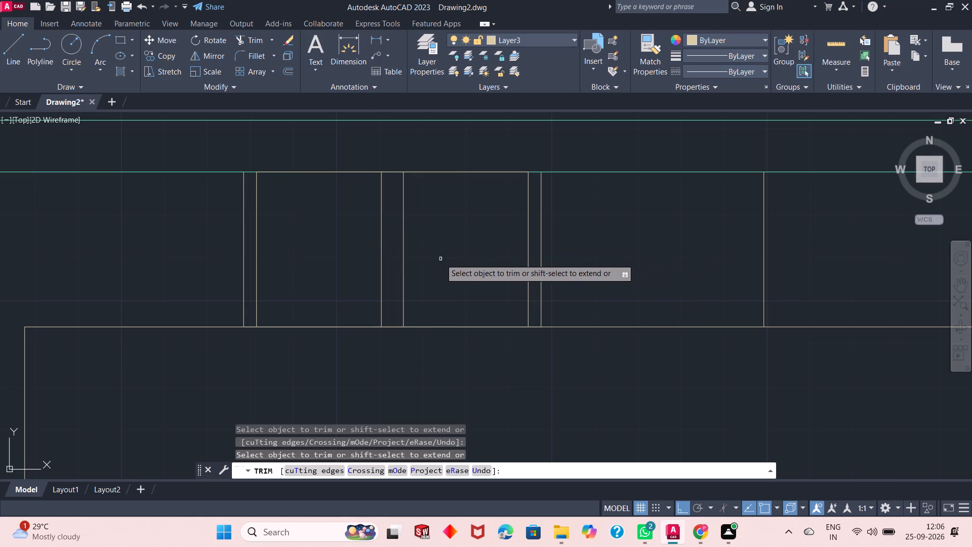
pyautogui.rightClick(439, 258)
pyautogui.click(449, 262)
pyautogui.scroll(-2, 416, 284)
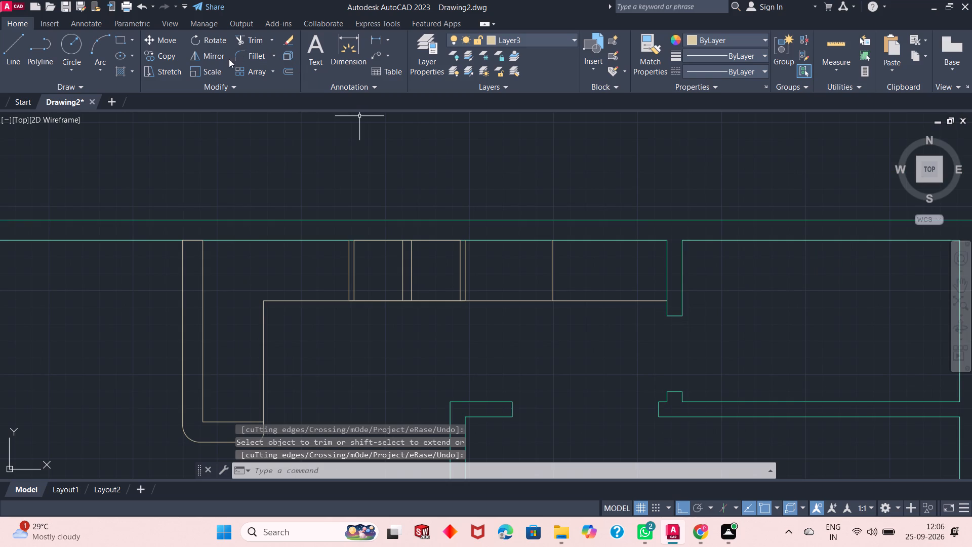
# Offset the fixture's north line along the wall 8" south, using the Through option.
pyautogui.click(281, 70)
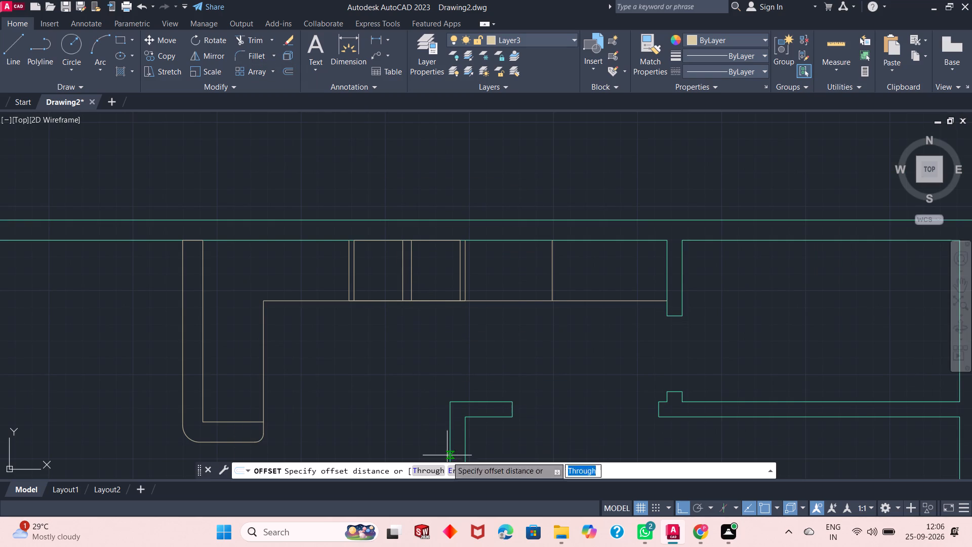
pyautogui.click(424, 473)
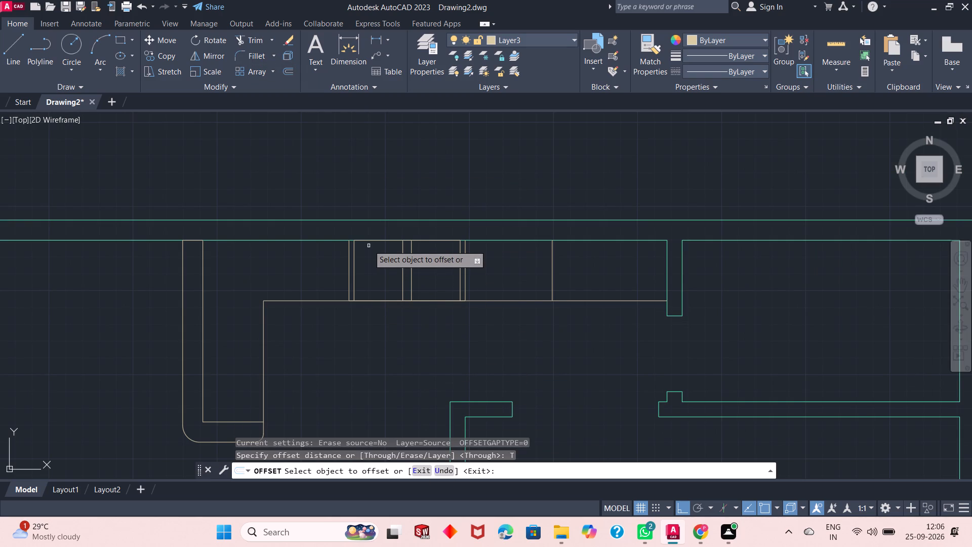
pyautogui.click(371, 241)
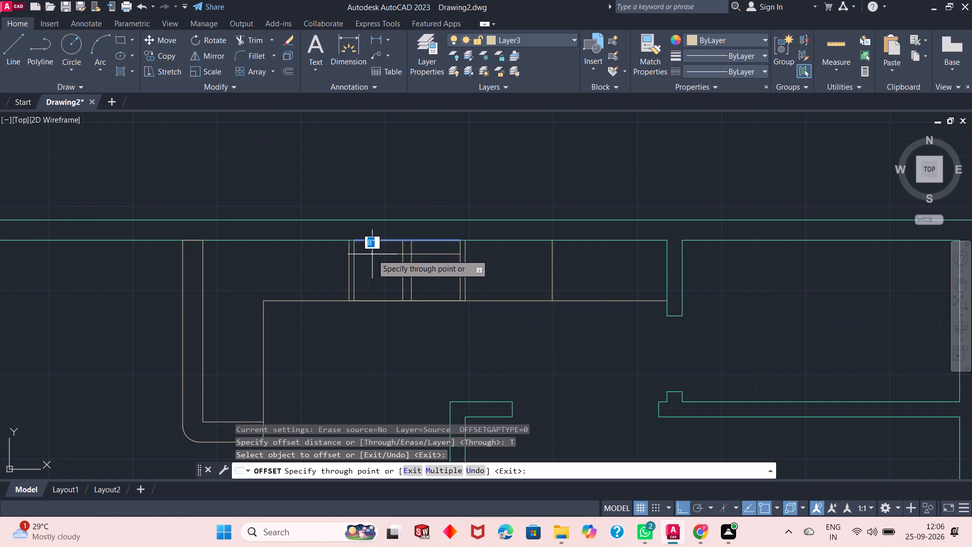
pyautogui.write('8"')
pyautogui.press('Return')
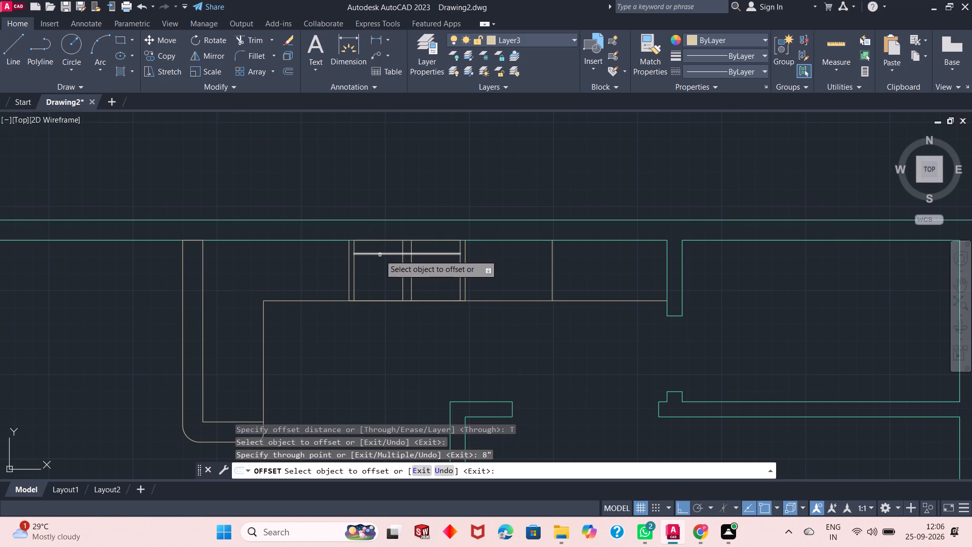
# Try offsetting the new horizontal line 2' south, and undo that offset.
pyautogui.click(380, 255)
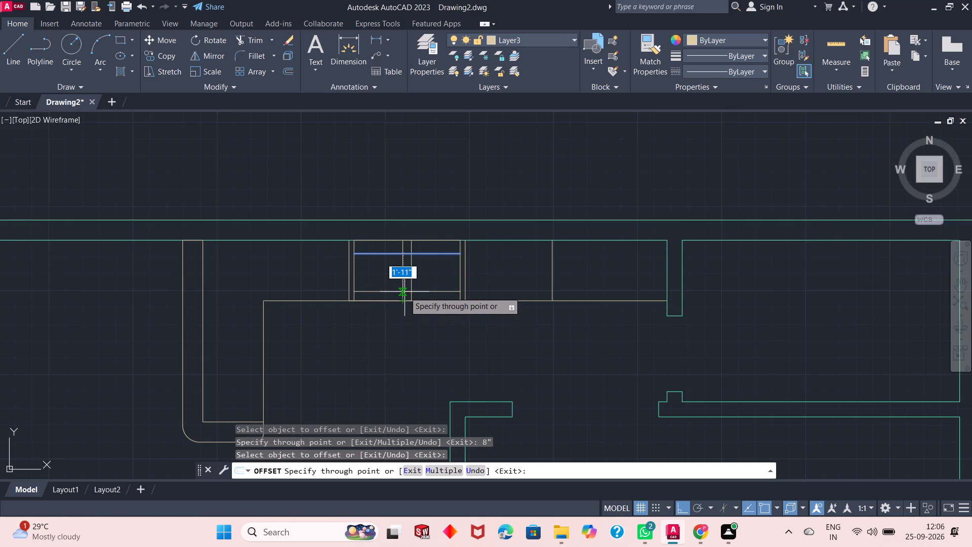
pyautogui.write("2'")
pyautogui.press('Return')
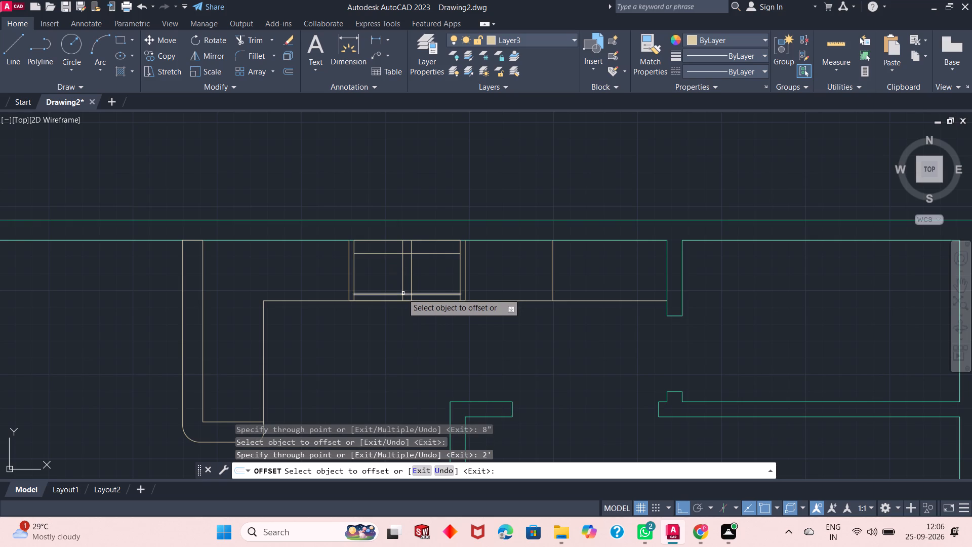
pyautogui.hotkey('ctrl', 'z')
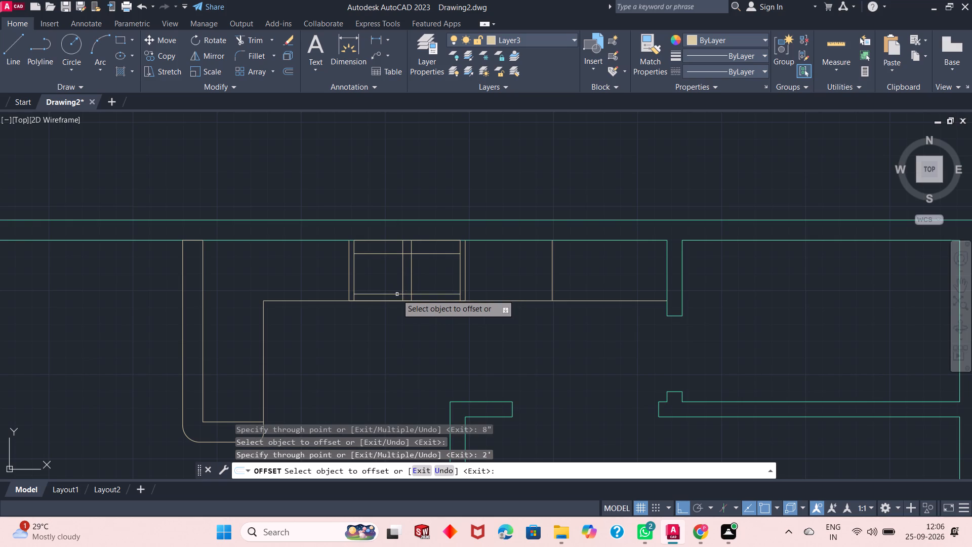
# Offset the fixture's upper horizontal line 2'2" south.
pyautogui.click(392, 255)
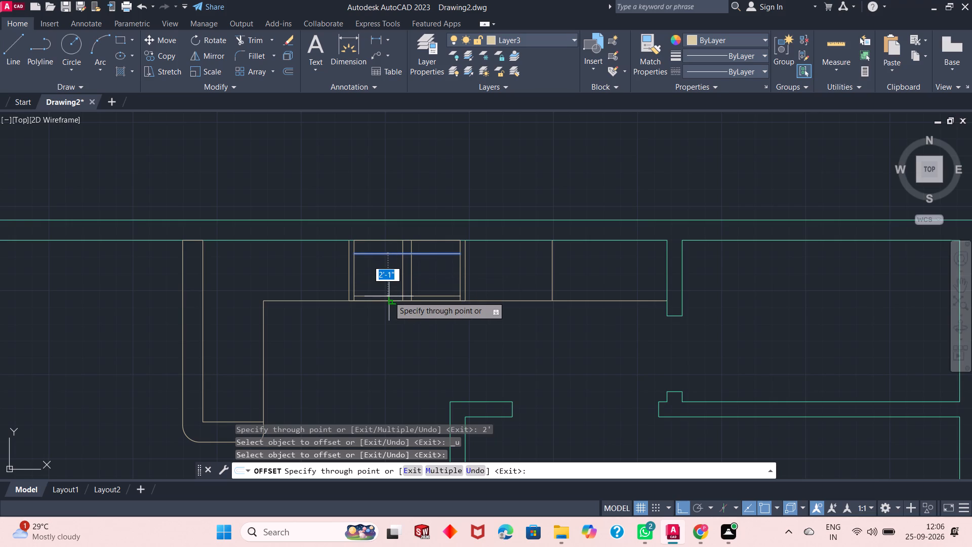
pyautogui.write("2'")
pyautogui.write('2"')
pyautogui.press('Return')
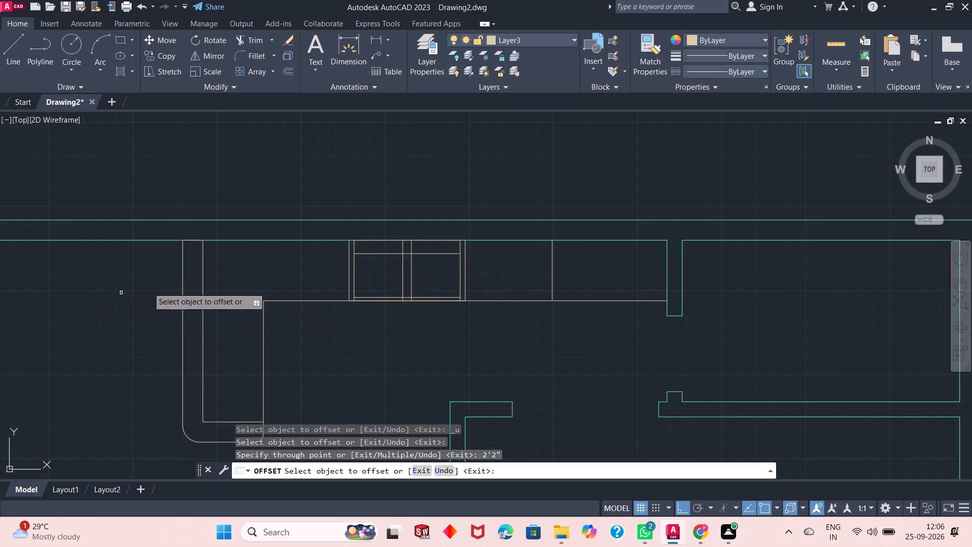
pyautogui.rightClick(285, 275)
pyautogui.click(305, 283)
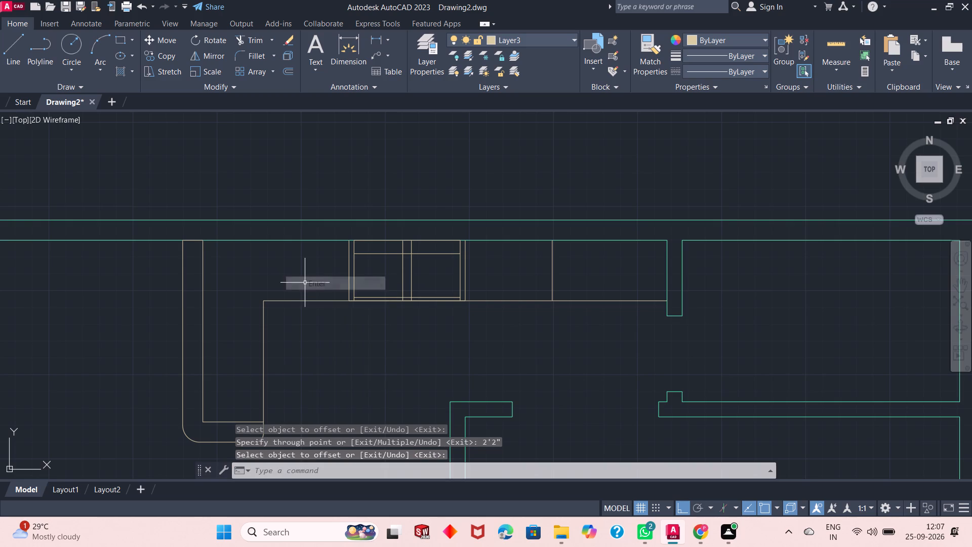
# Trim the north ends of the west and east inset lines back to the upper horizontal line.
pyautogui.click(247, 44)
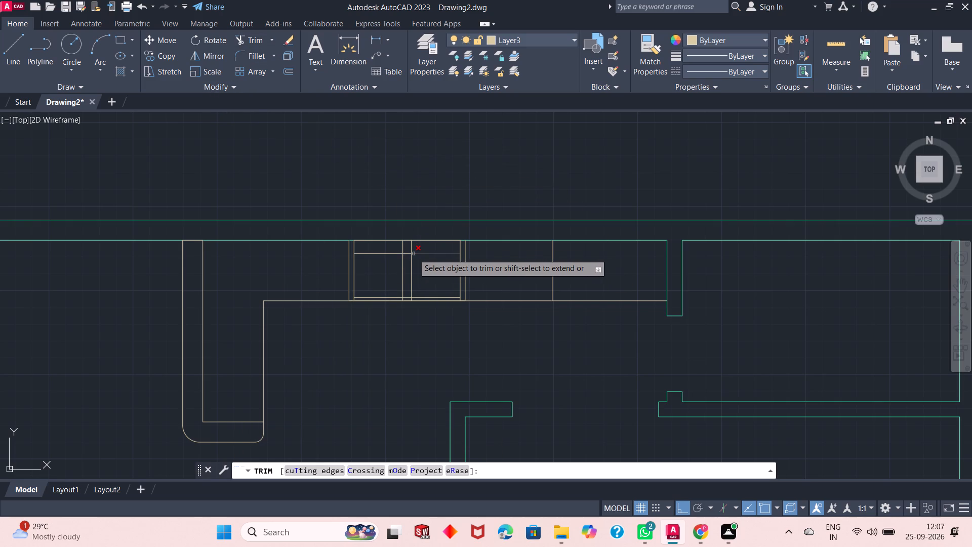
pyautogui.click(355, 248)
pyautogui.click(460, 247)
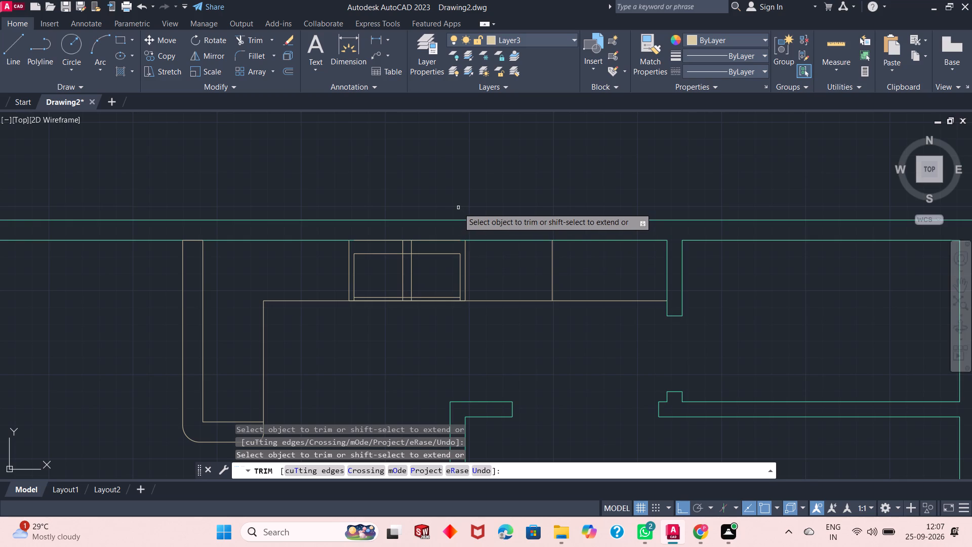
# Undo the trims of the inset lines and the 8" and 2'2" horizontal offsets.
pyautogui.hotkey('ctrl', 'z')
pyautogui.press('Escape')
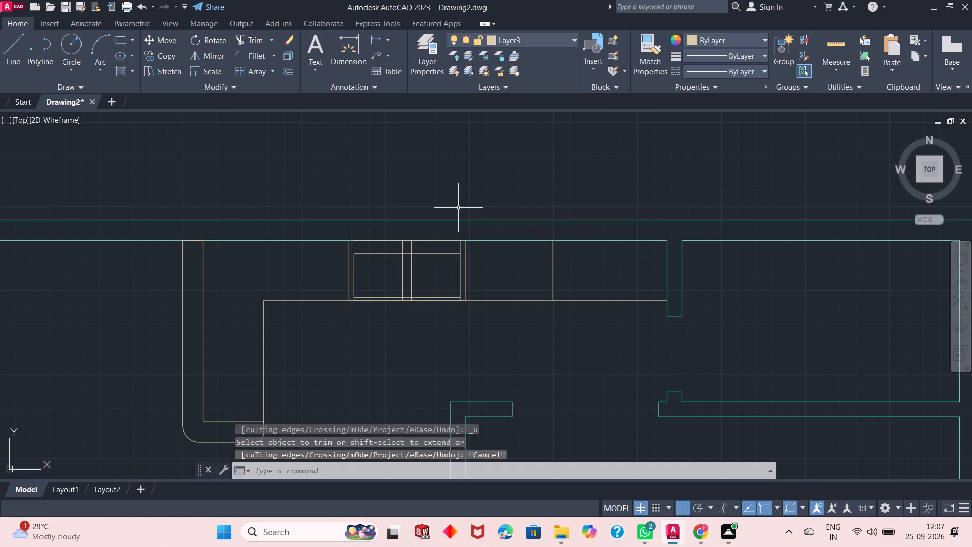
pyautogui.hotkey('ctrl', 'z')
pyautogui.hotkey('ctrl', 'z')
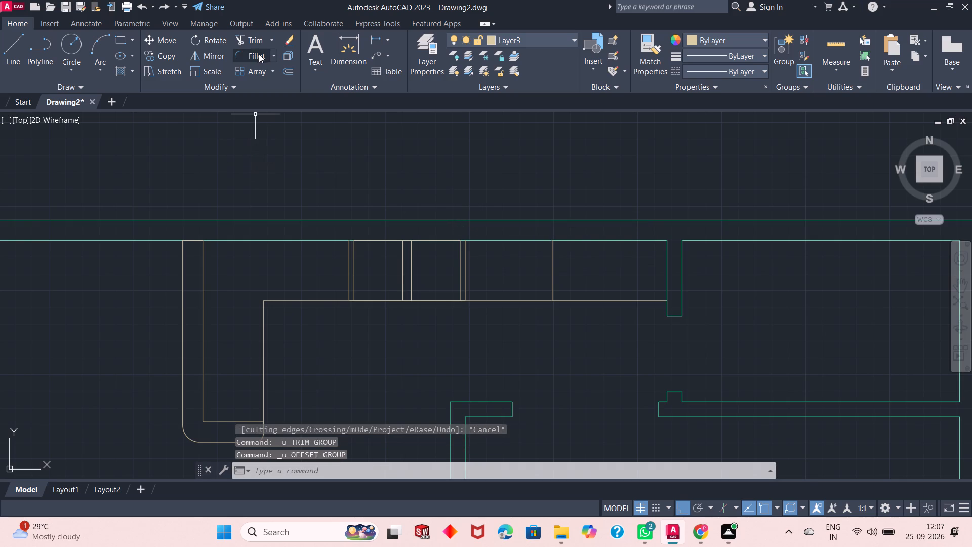
# Offset the fixture's north line along the wall 6" south, using the Through option.
pyautogui.click(285, 67)
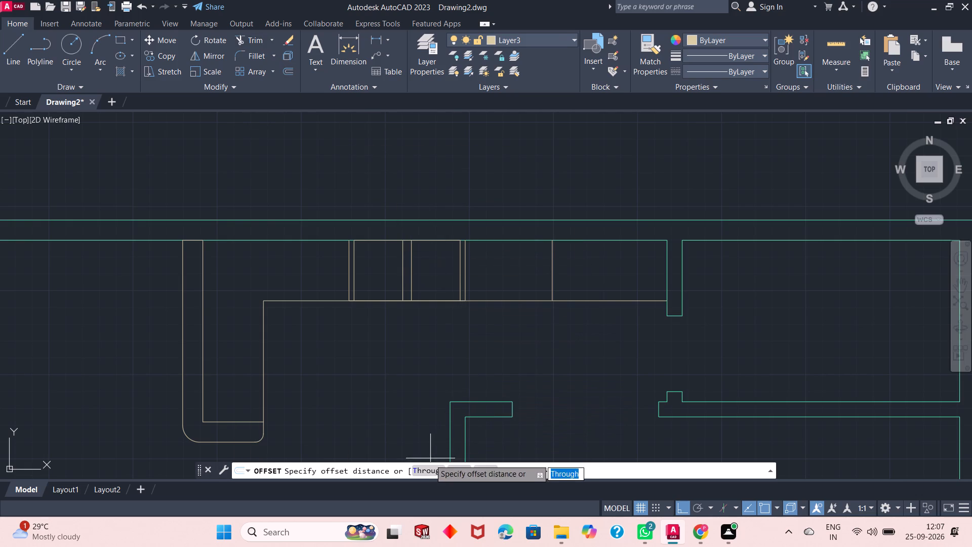
pyautogui.click(428, 468)
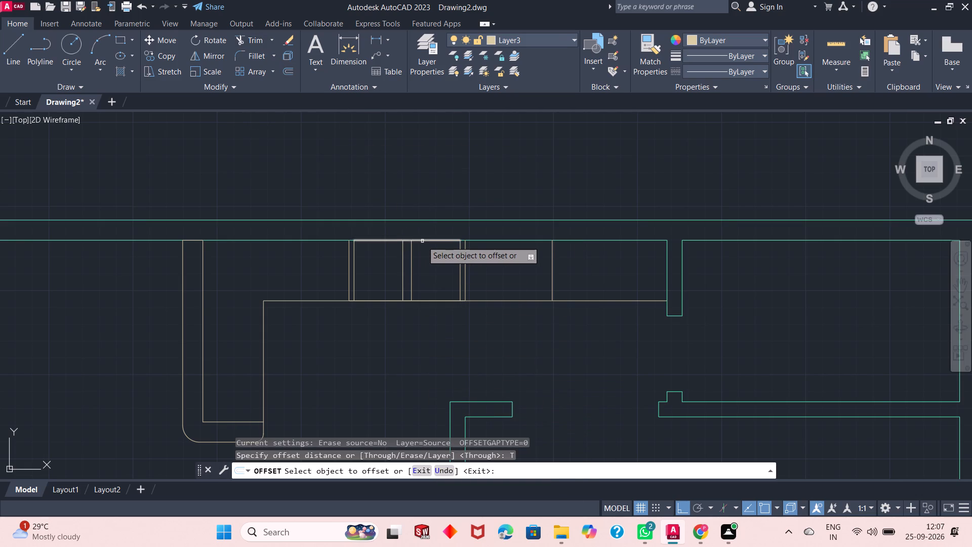
pyautogui.click(422, 241)
pyautogui.write('6"')
pyautogui.press('Return')
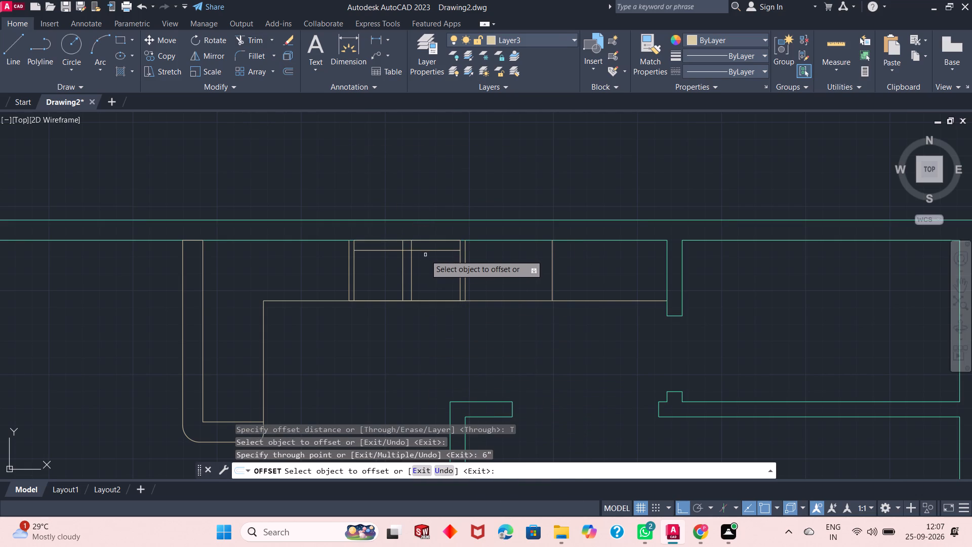
# Offset the fixture's upper horizontal line 2'4" south.
pyautogui.click(428, 250)
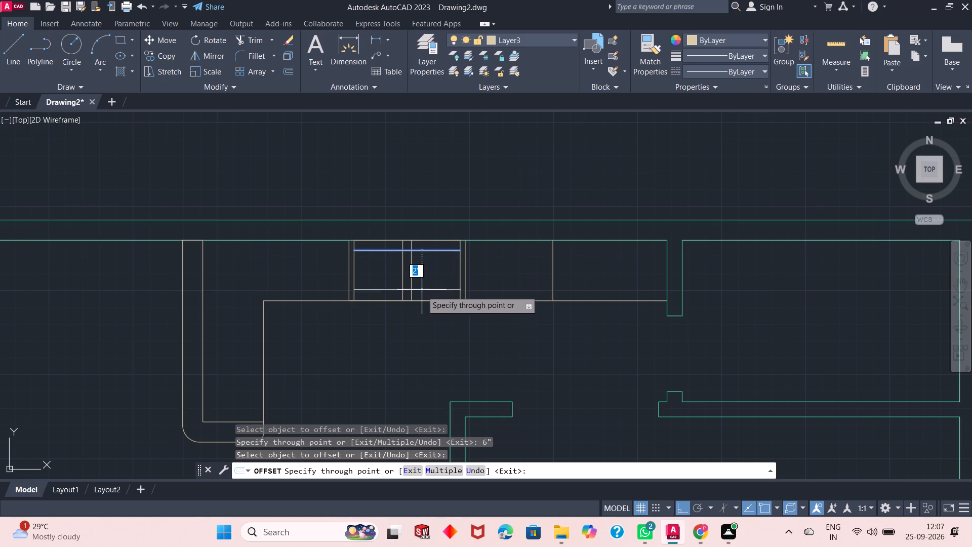
pyautogui.write('2\'4"')
pyautogui.press('Return')
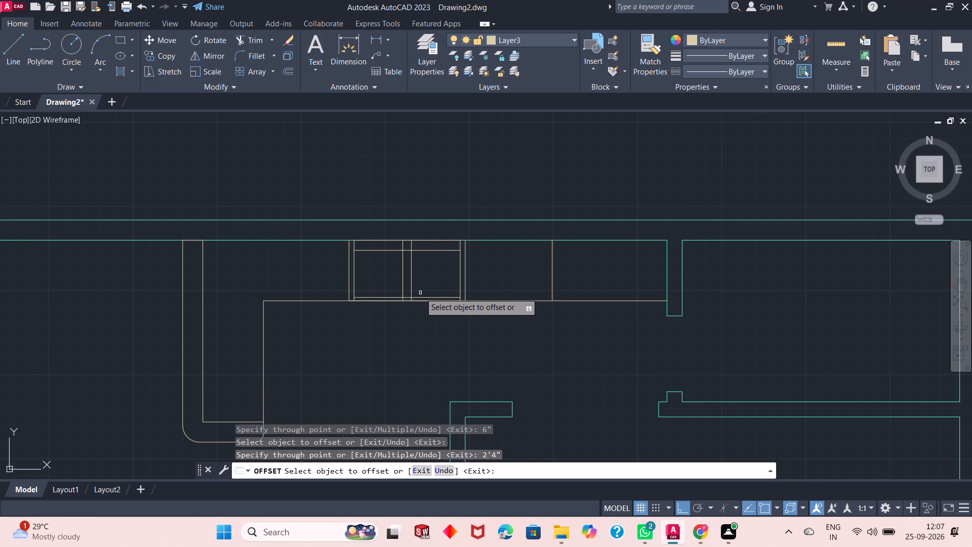
pyautogui.rightClick(282, 277)
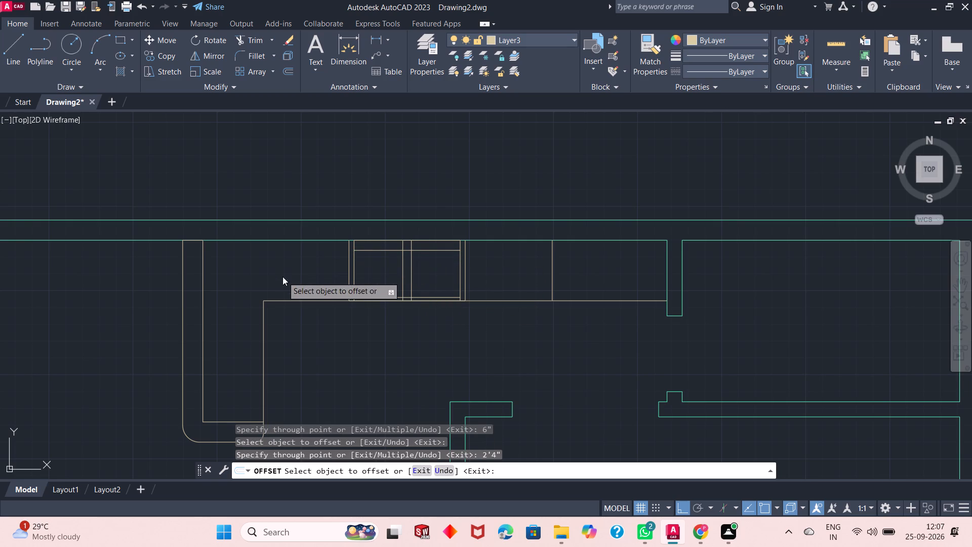
pyautogui.click(301, 285)
# Trim the north ends of the fixture's west and east inset lines back to the upper horizontal line.
pyautogui.click(244, 38)
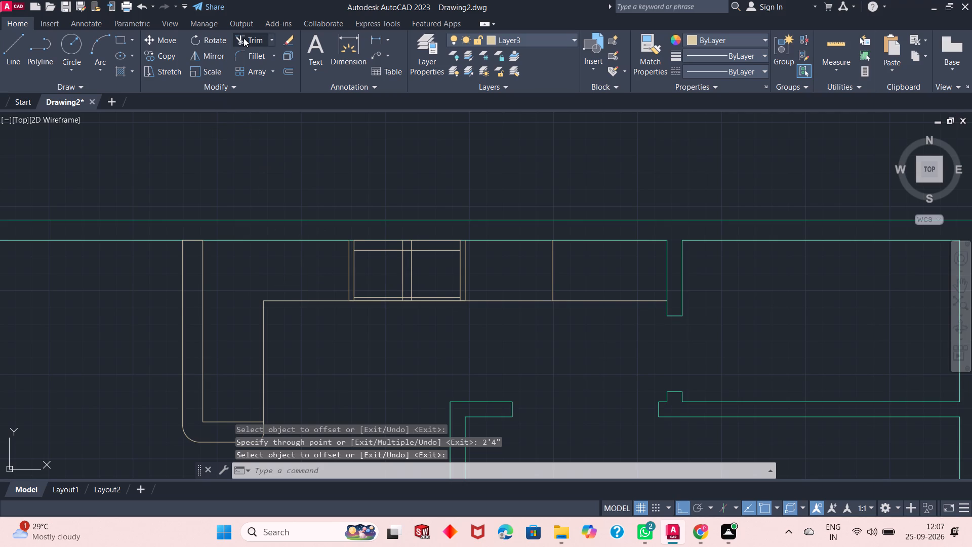
pyautogui.click(354, 246)
pyautogui.click(460, 244)
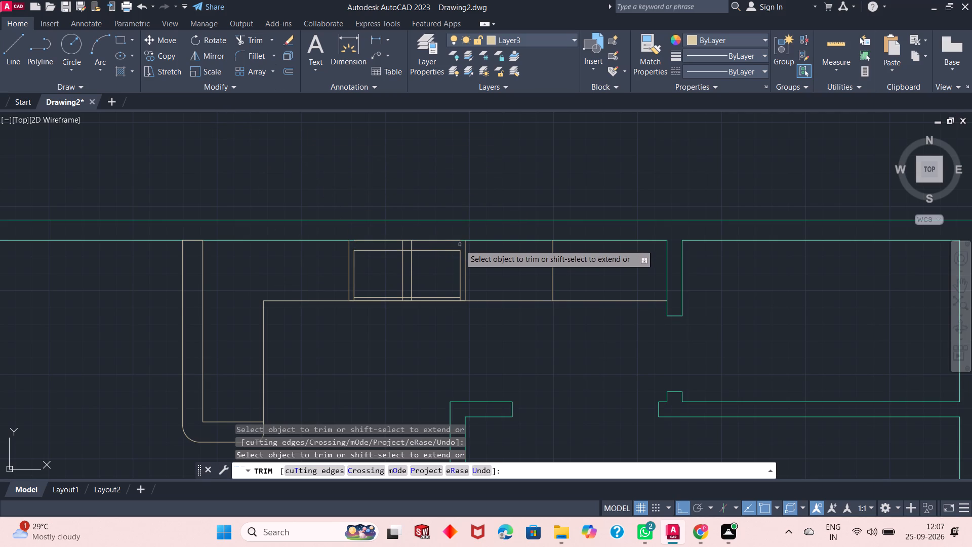
# Trim the four inner vertical lines below the fixture's lower horizontal line, and that line's segment between the two middle divider lines.
pyautogui.scroll(-4, 418, 301)
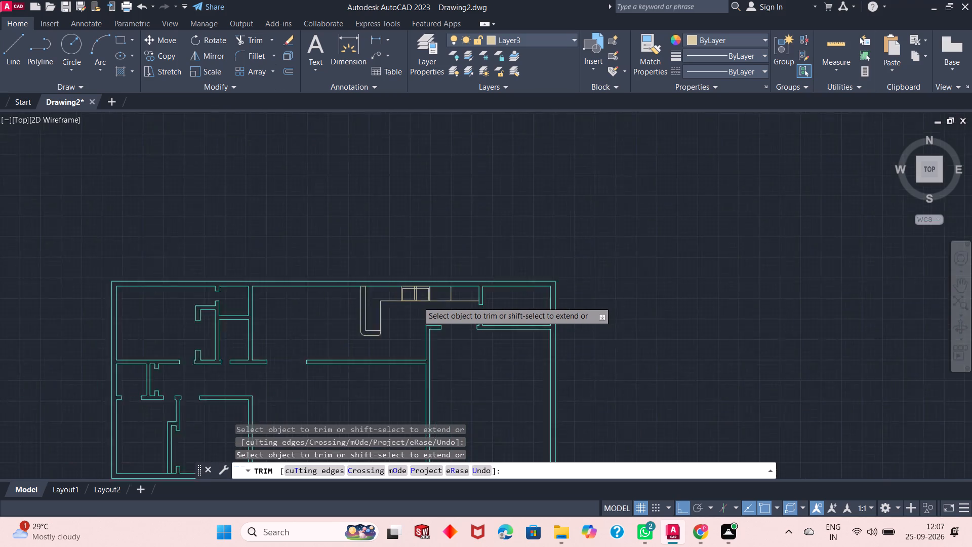
pyautogui.scroll(7, 418, 301)
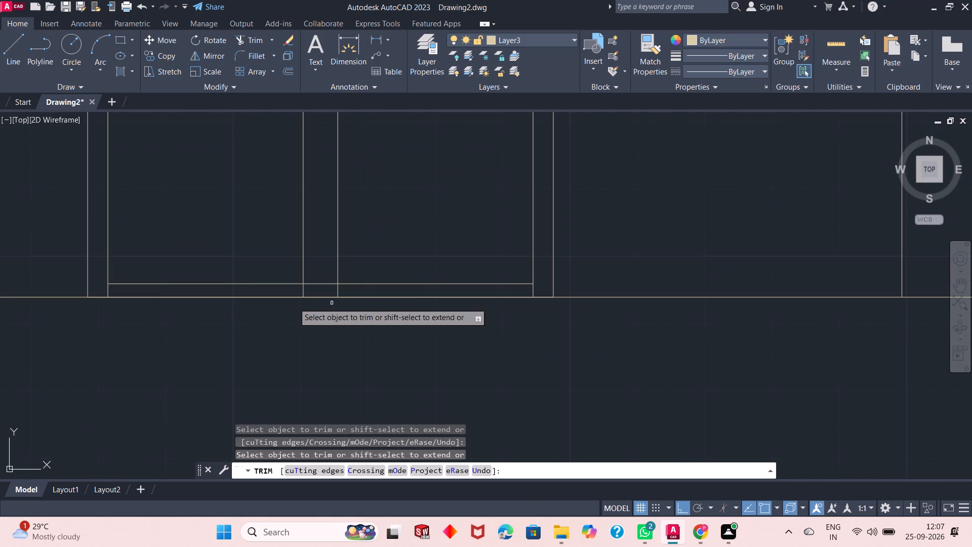
pyautogui.click(107, 292)
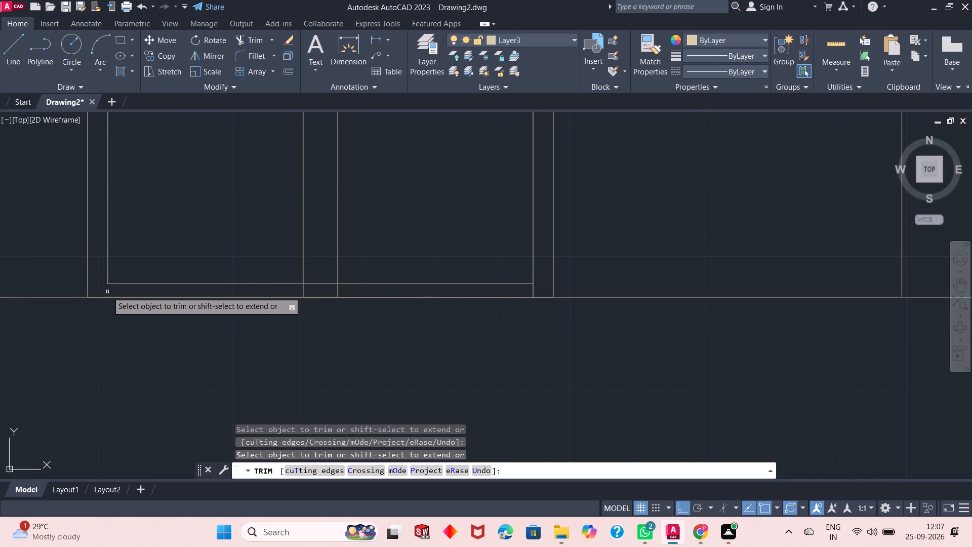
pyautogui.click(302, 291)
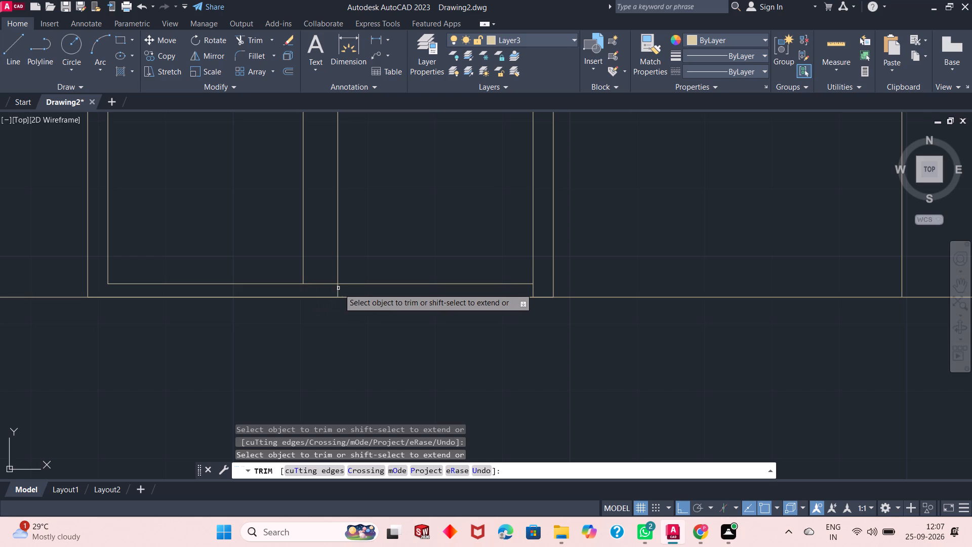
pyautogui.click(337, 292)
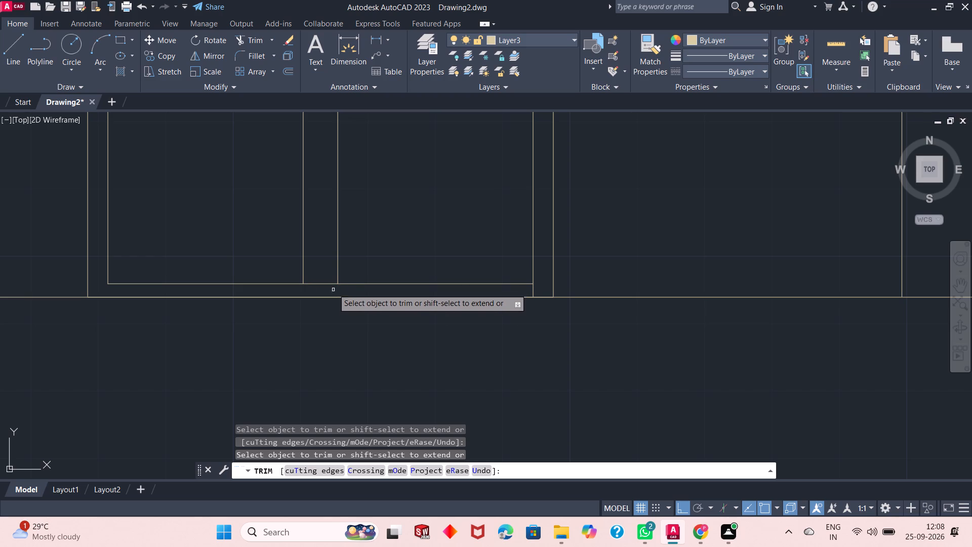
pyautogui.click(333, 278)
pyautogui.click(331, 288)
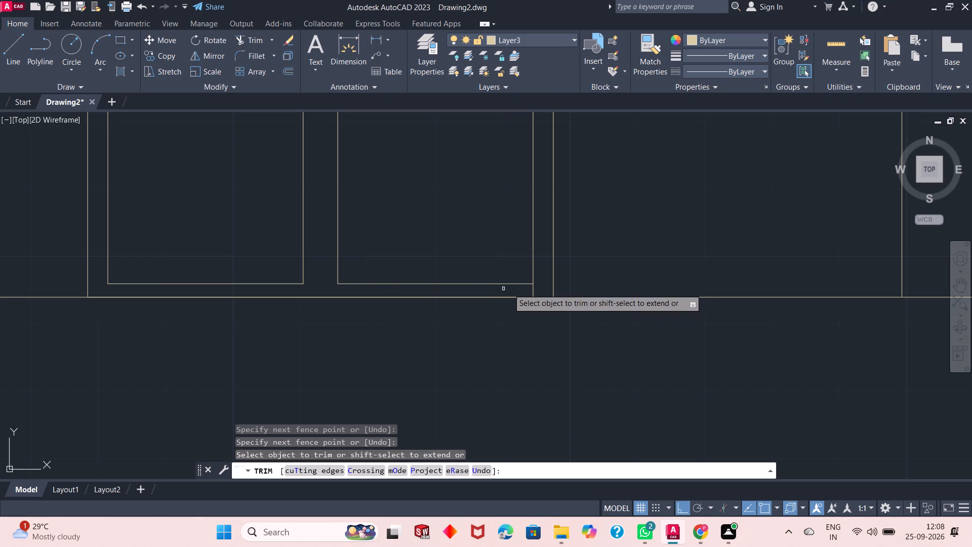
pyautogui.click(534, 289)
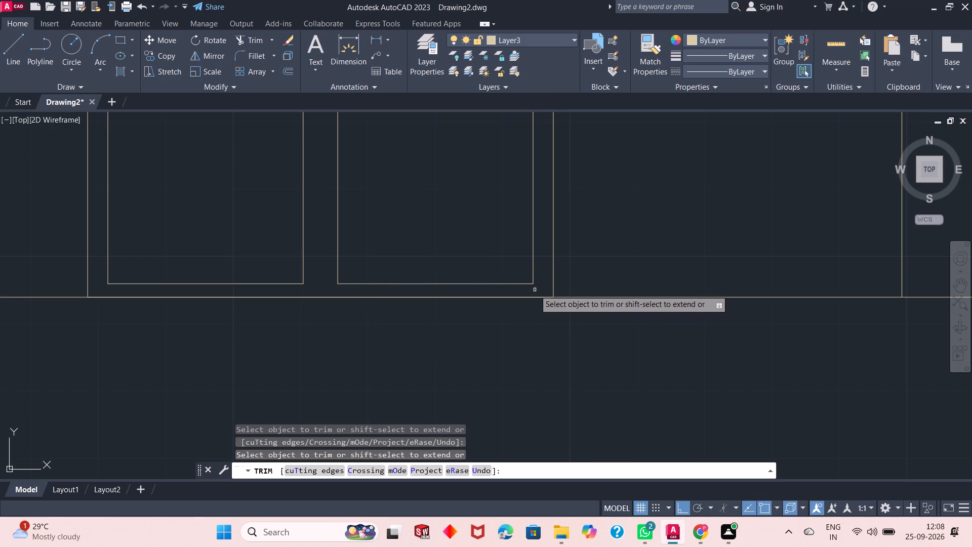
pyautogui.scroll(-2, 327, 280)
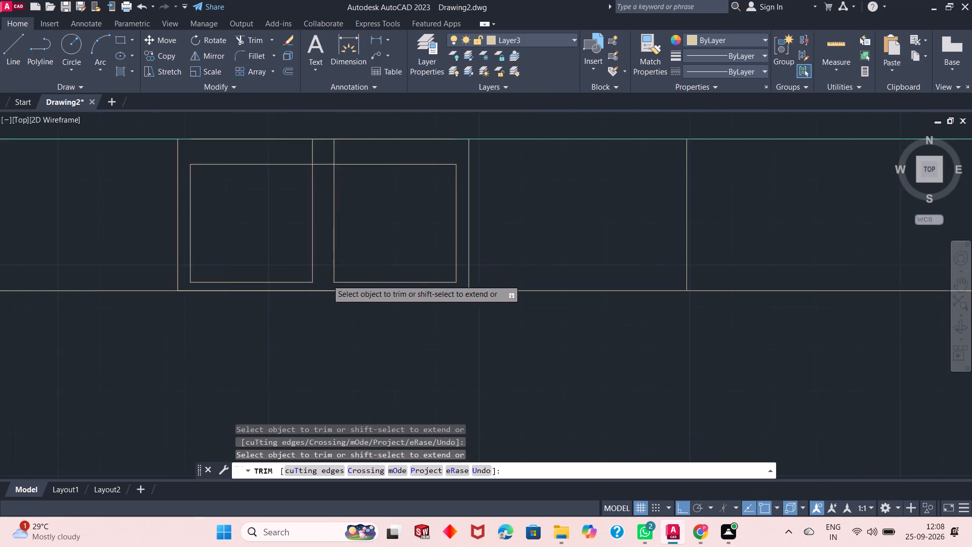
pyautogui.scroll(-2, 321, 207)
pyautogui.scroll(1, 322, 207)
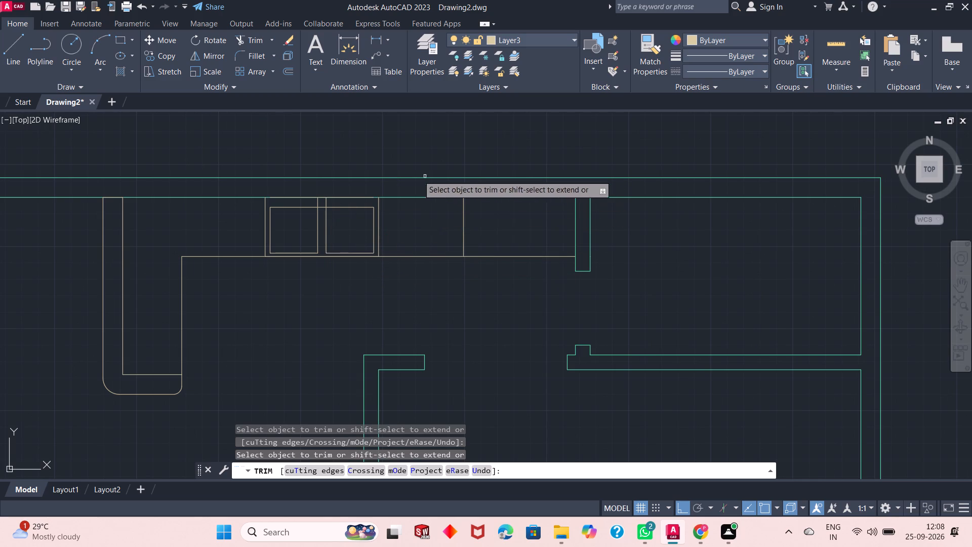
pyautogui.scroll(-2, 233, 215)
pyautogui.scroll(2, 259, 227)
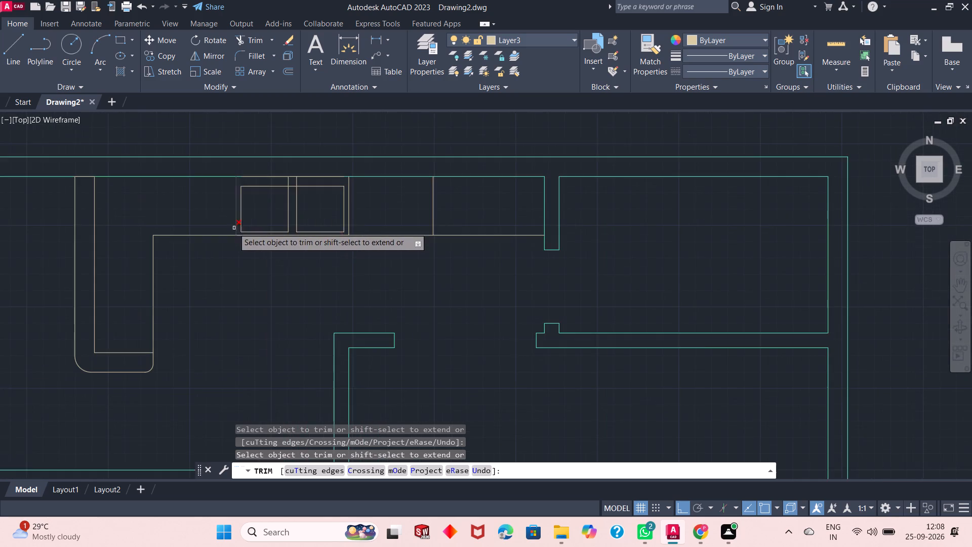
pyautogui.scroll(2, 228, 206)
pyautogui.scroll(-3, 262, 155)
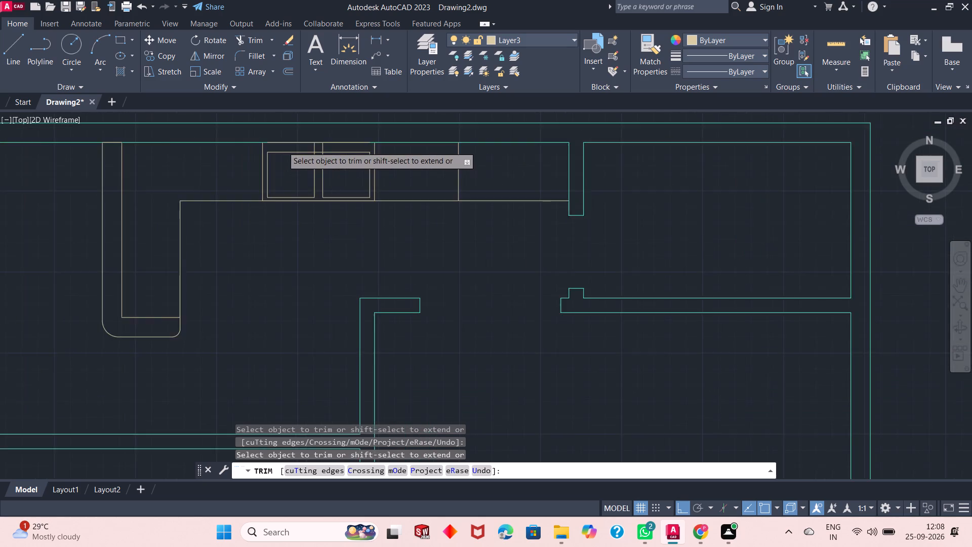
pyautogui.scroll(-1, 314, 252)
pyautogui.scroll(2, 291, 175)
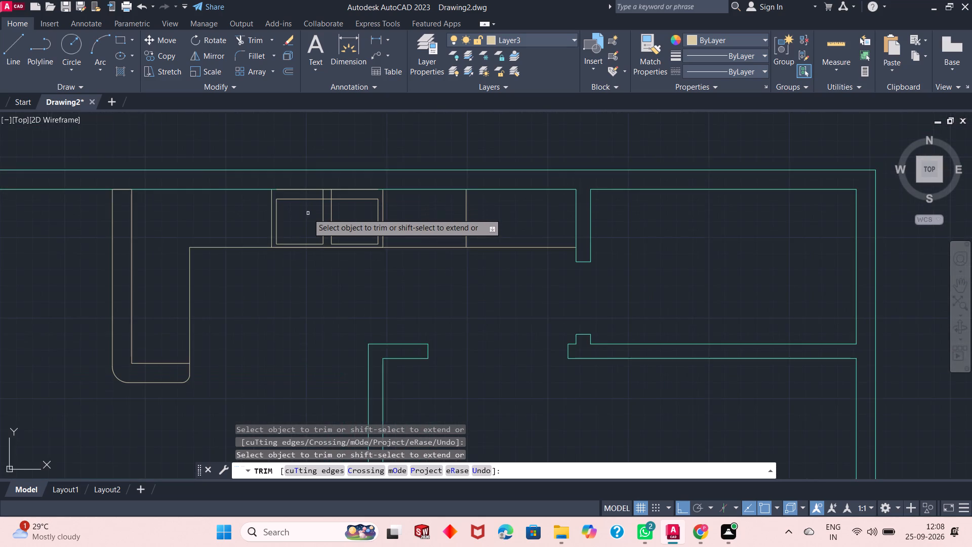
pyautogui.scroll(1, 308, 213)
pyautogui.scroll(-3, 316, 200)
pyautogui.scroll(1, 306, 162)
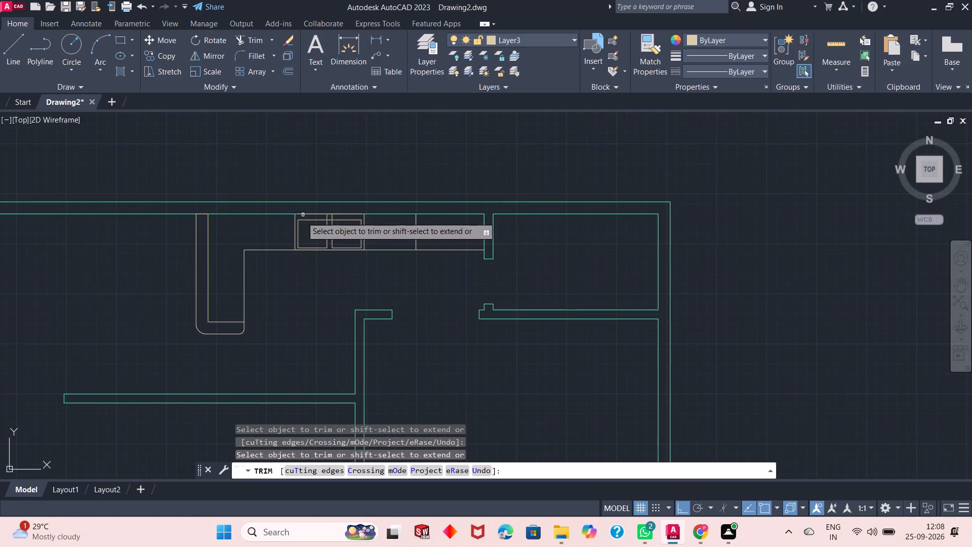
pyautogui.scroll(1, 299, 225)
# Offset the fixture's west divider line 4" west and its east divider line 4" east, using the Through option.
pyautogui.rightClick(347, 135)
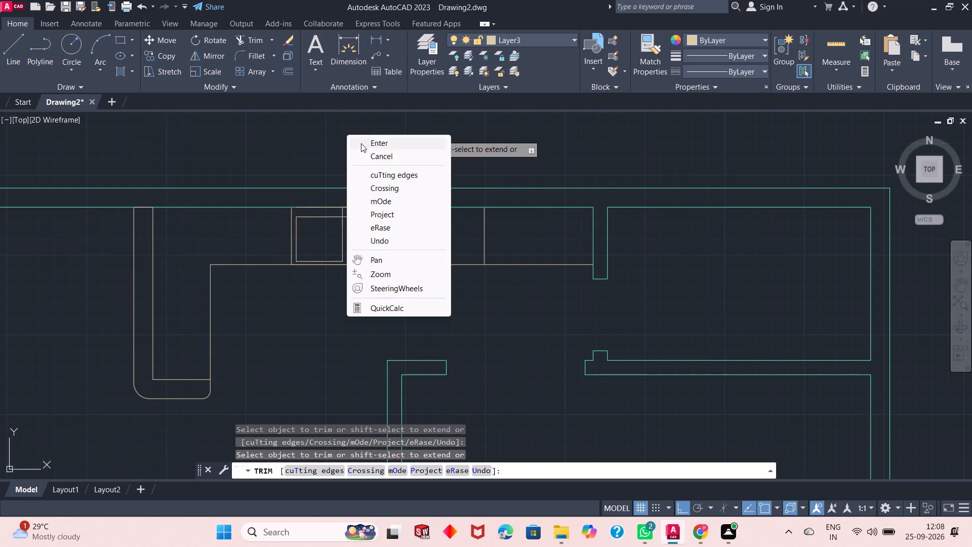
pyautogui.click(372, 143)
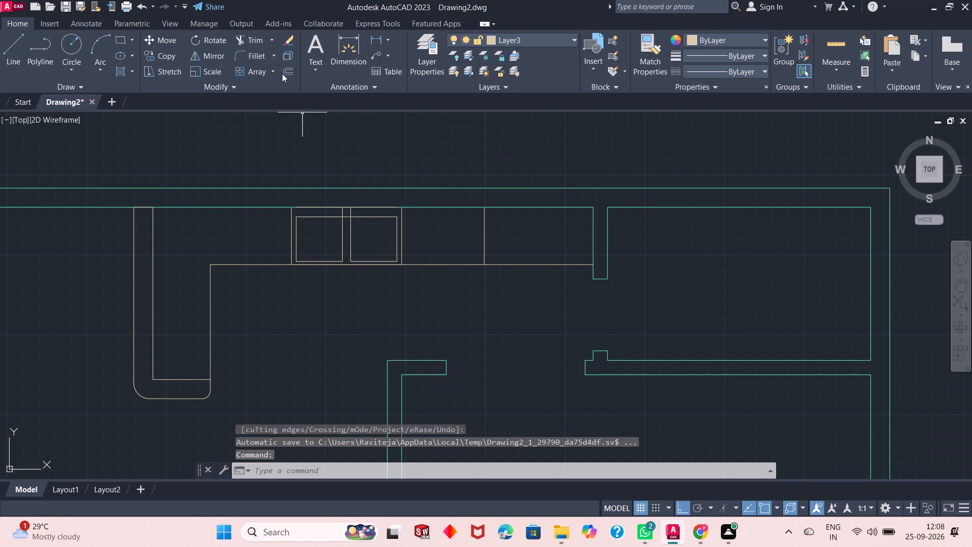
pyautogui.click(290, 70)
pyautogui.click(420, 467)
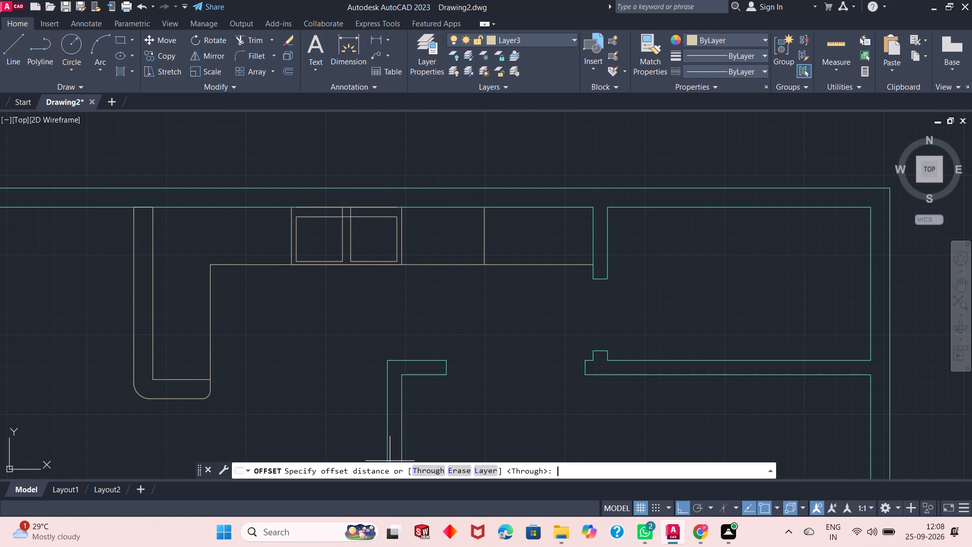
pyautogui.scroll(2, 348, 210)
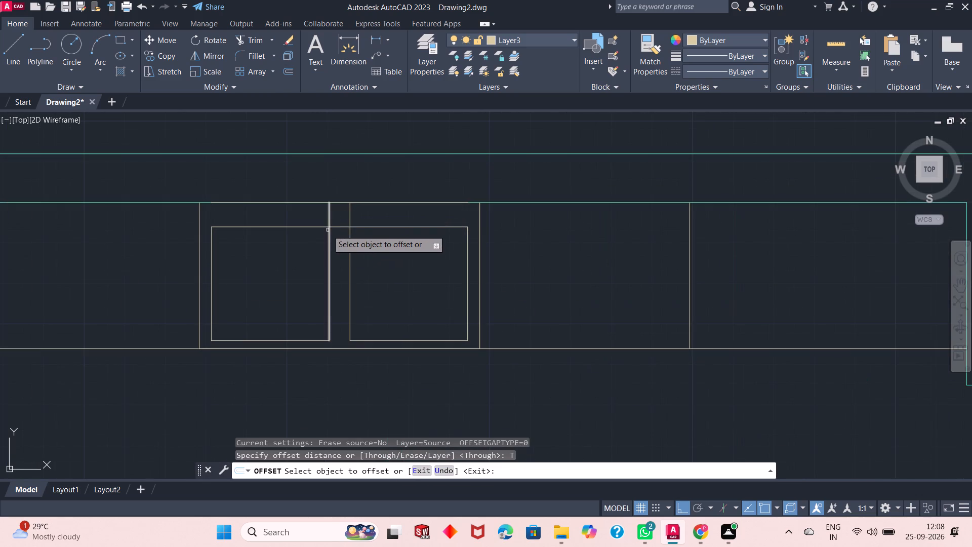
pyautogui.click(329, 214)
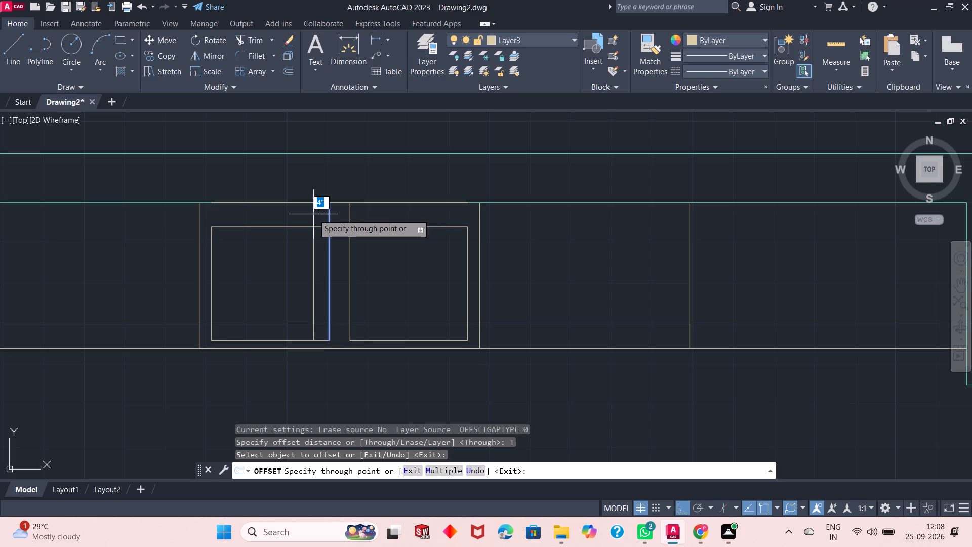
pyautogui.write('4"')
pyautogui.press('Return')
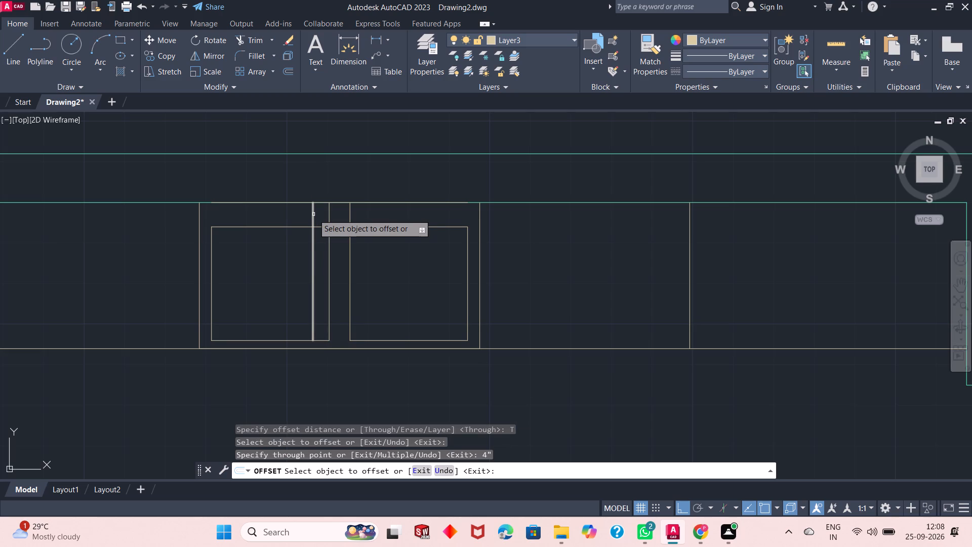
pyautogui.click(350, 218)
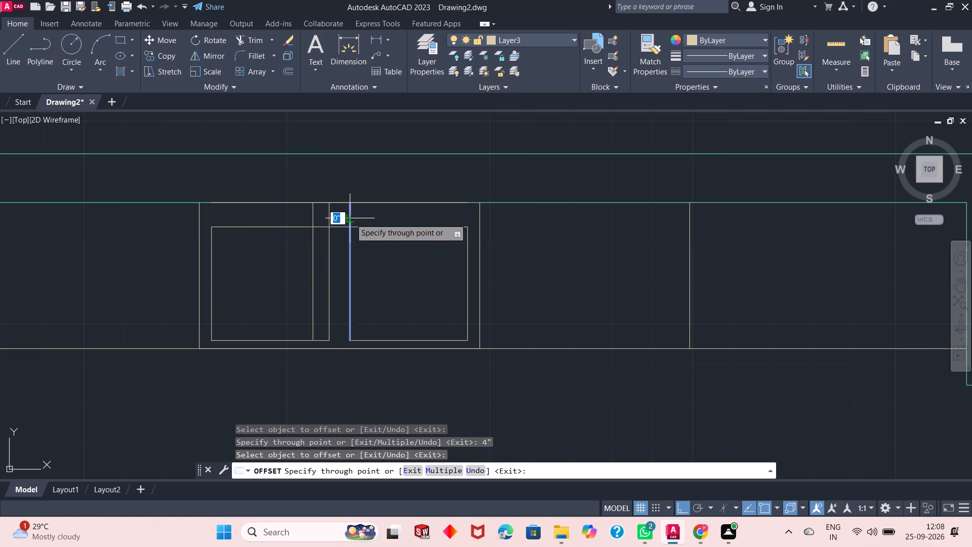
pyautogui.write('4"')
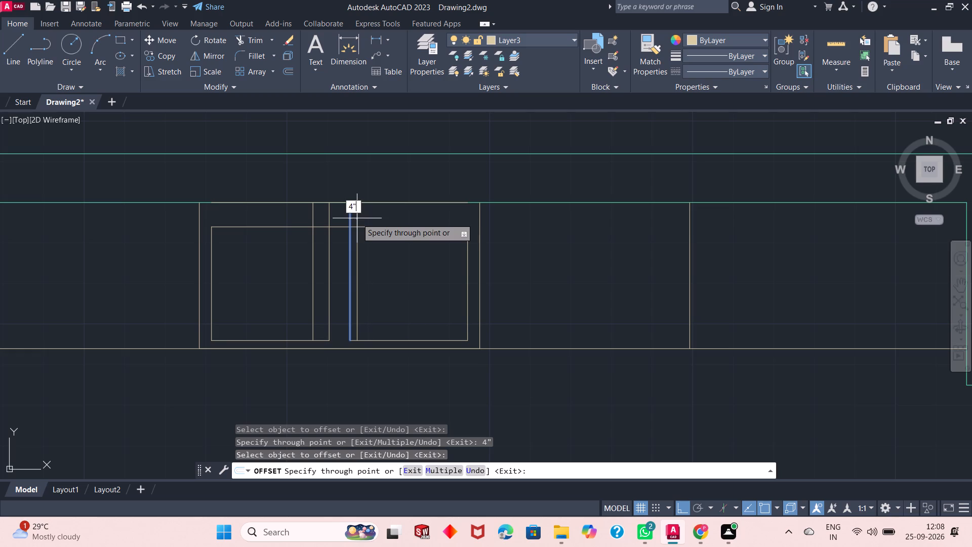
pyautogui.press('Return')
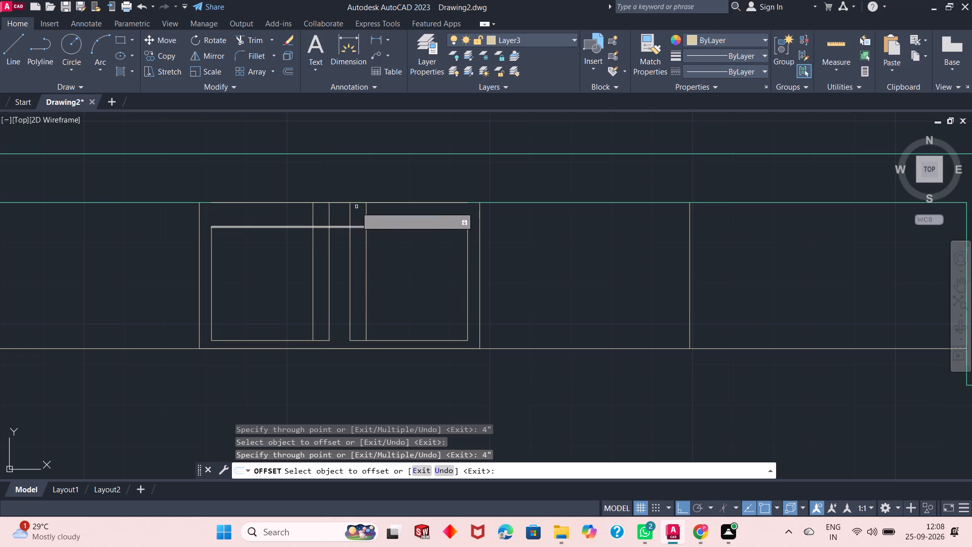
pyautogui.rightClick(333, 184)
pyautogui.click(351, 190)
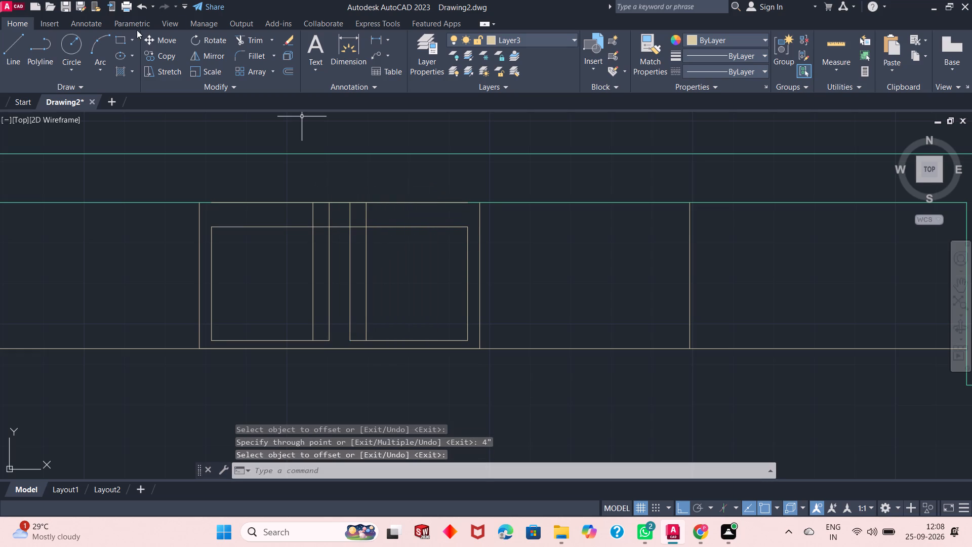
# Trim the two 4" offset lines below the upper horizontal line, and trim both divider lines above it.
pyautogui.click(245, 36)
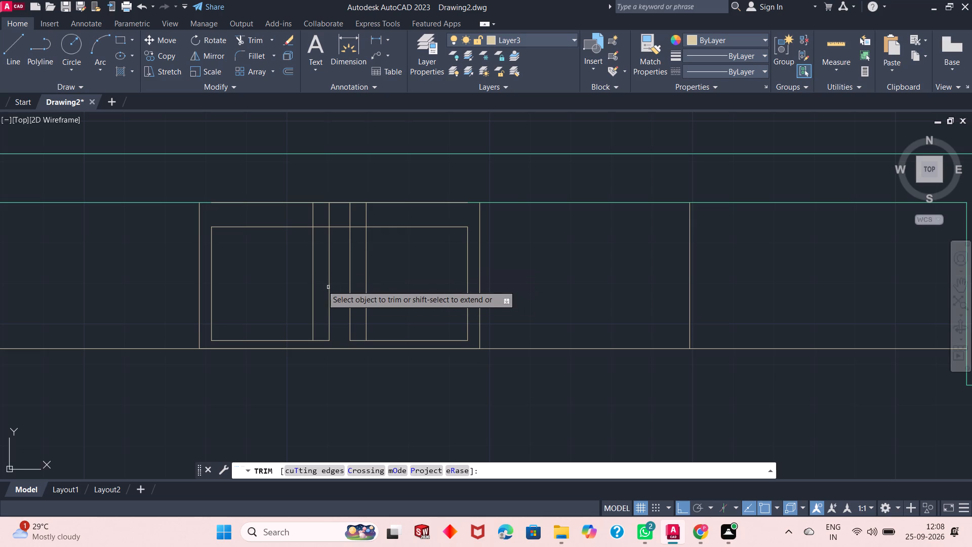
pyautogui.click(312, 282)
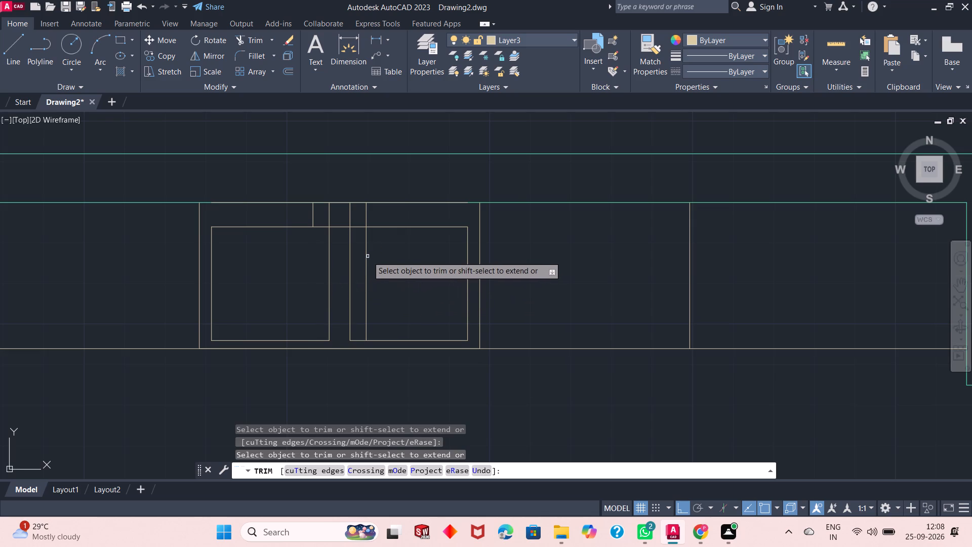
pyautogui.click(367, 258)
pyautogui.click(354, 214)
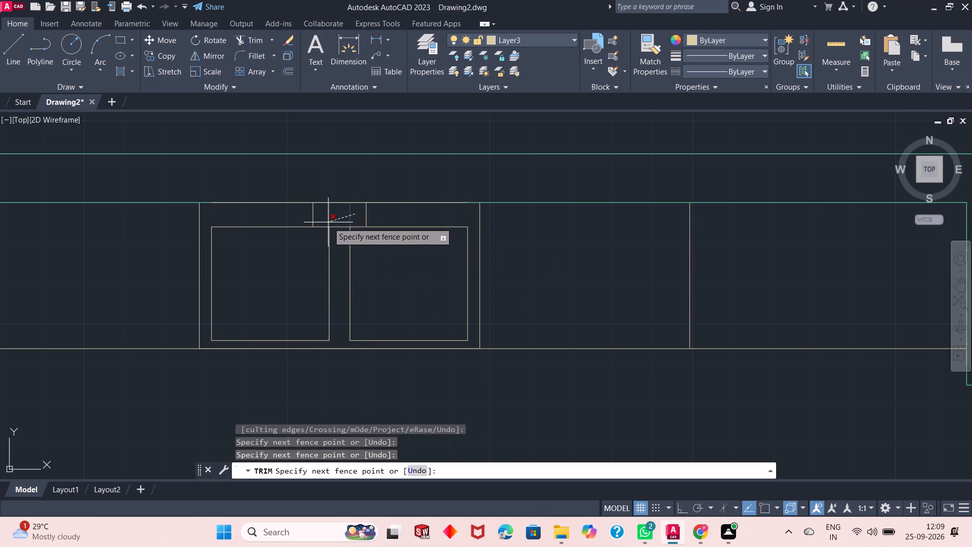
pyautogui.click(328, 222)
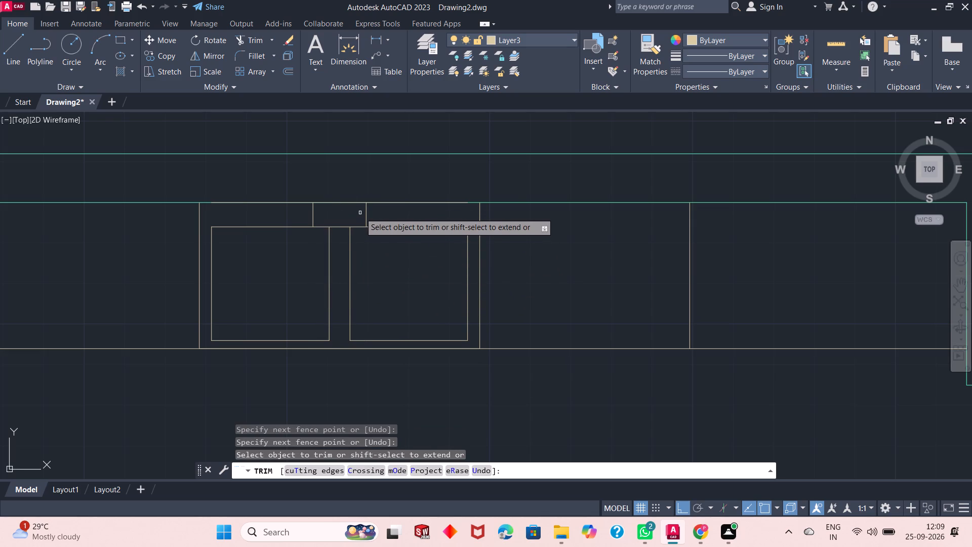
pyautogui.rightClick(451, 189)
pyautogui.click(475, 196)
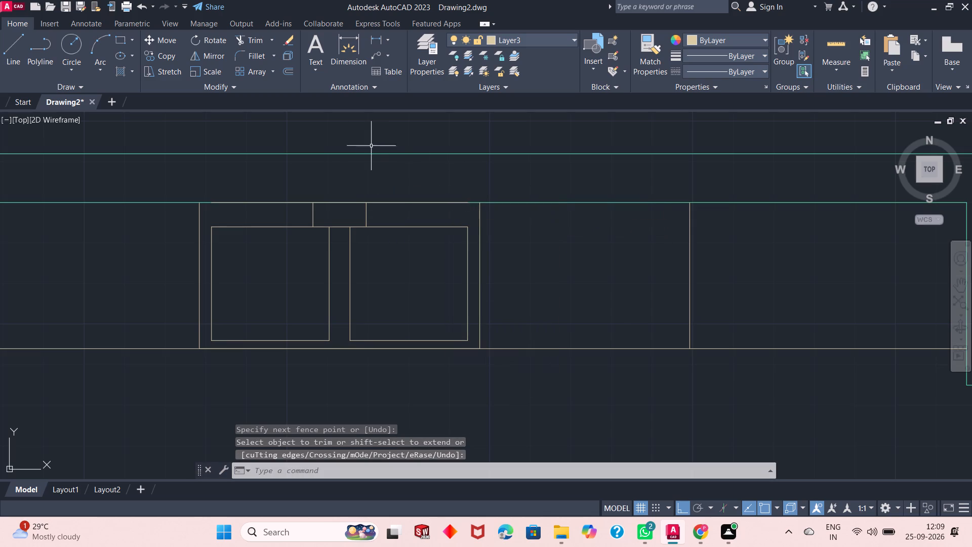
# Offset the two short vertical lines above the sink compartments 1" inward toward each other, using the Through option.
pyautogui.click(289, 74)
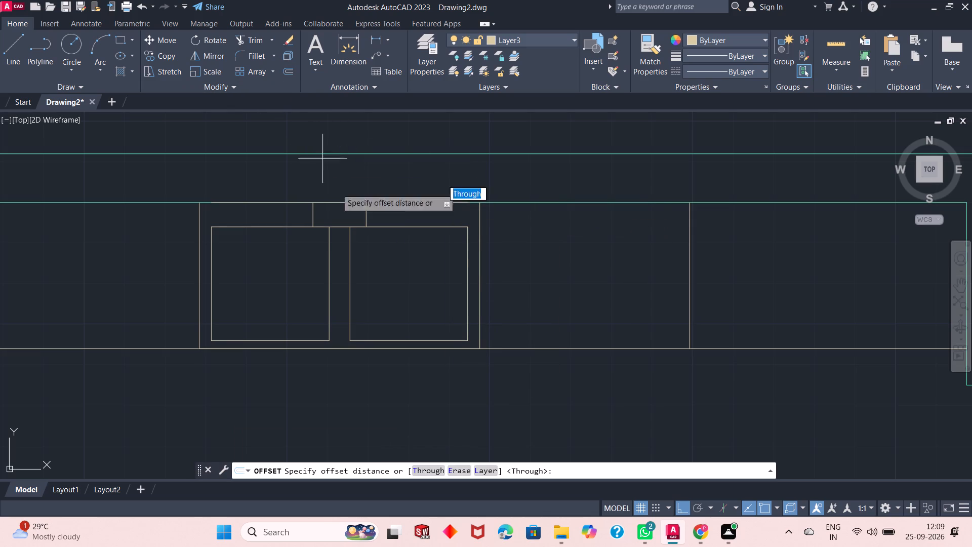
pyautogui.click(430, 471)
pyautogui.click(314, 218)
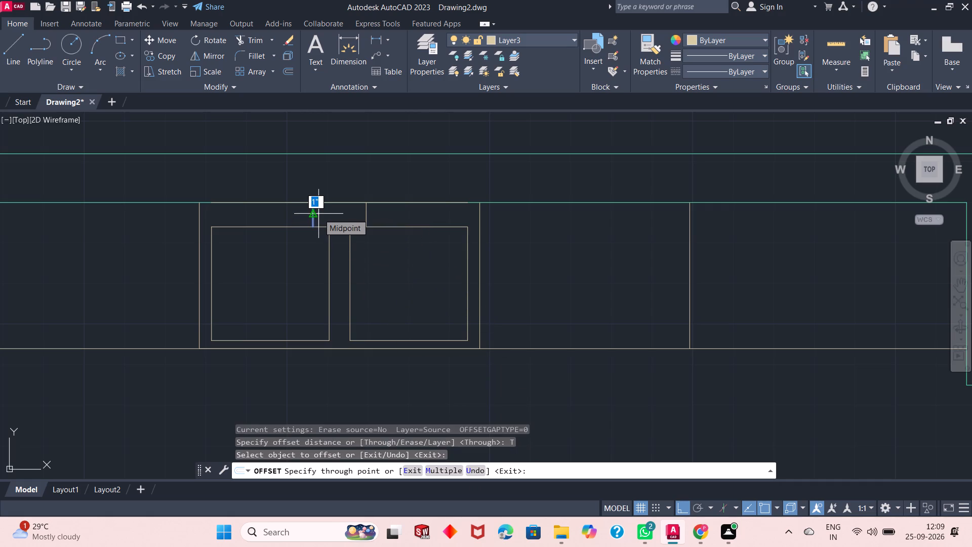
pyautogui.write('1"')
pyautogui.press('Return')
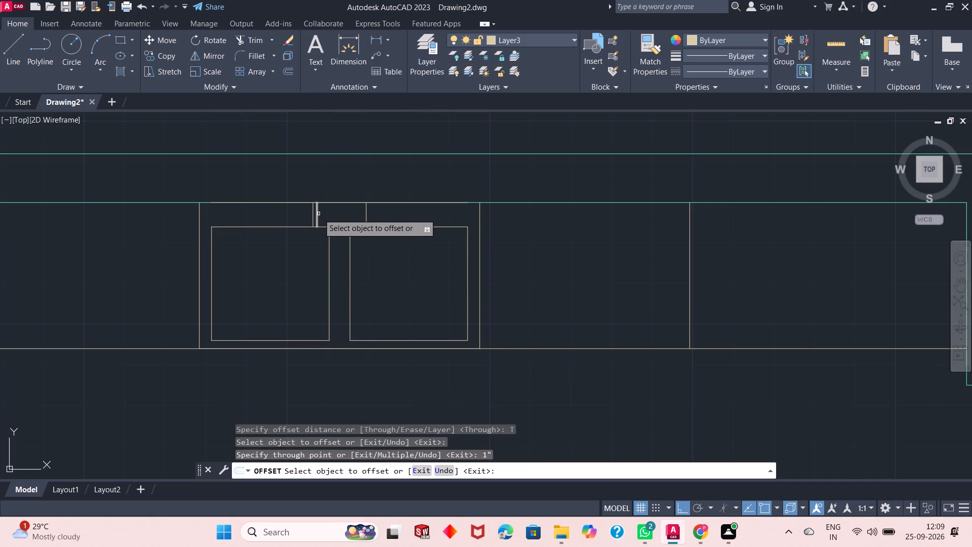
pyautogui.click(365, 214)
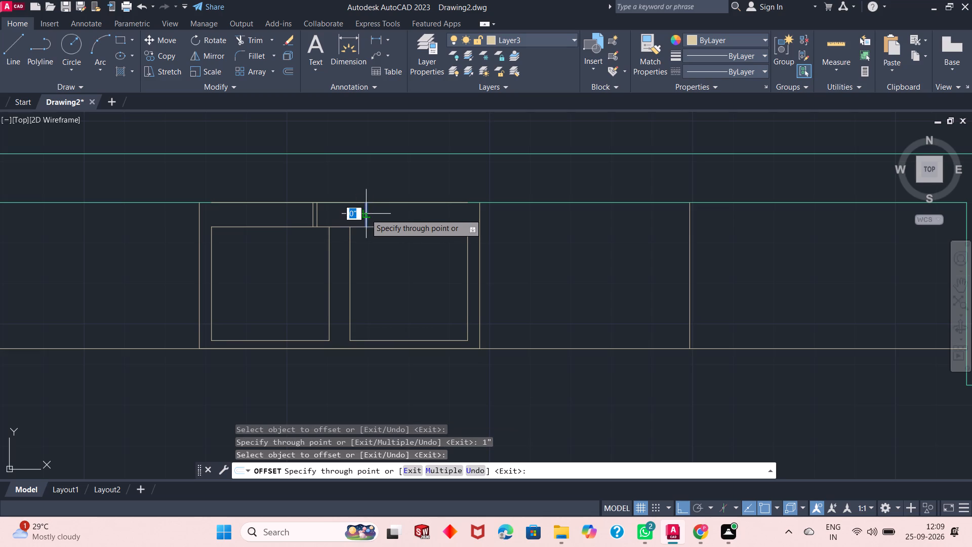
pyautogui.write('1"')
pyautogui.press('Return')
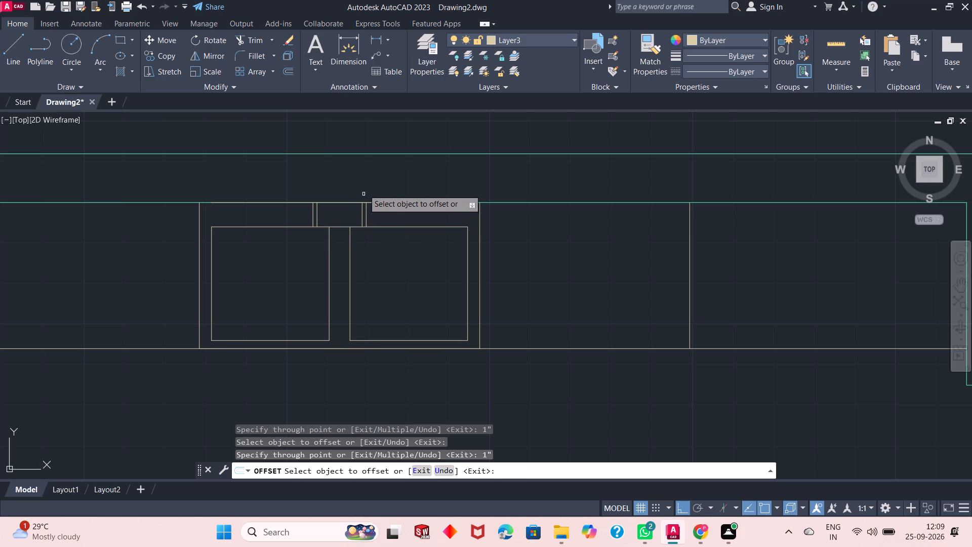
pyautogui.rightClick(350, 172)
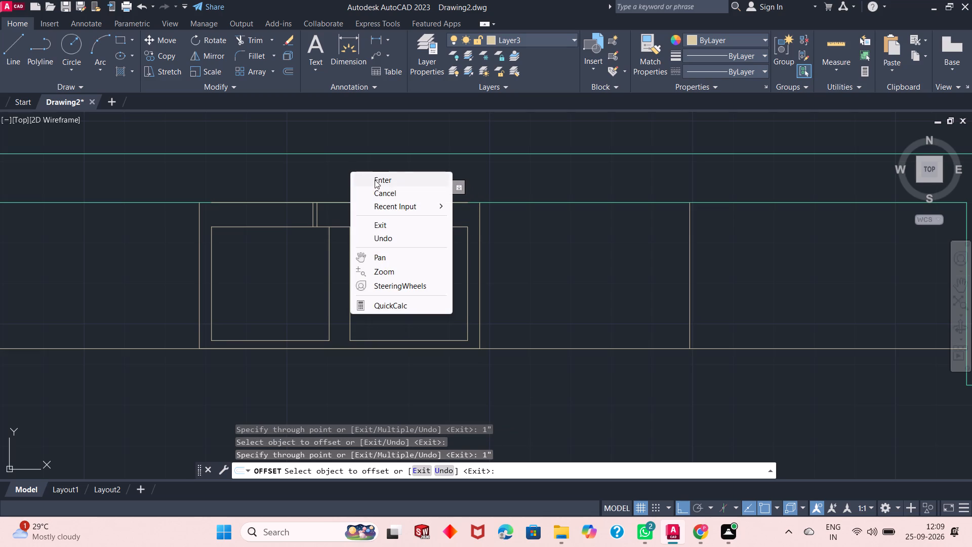
pyautogui.click(375, 180)
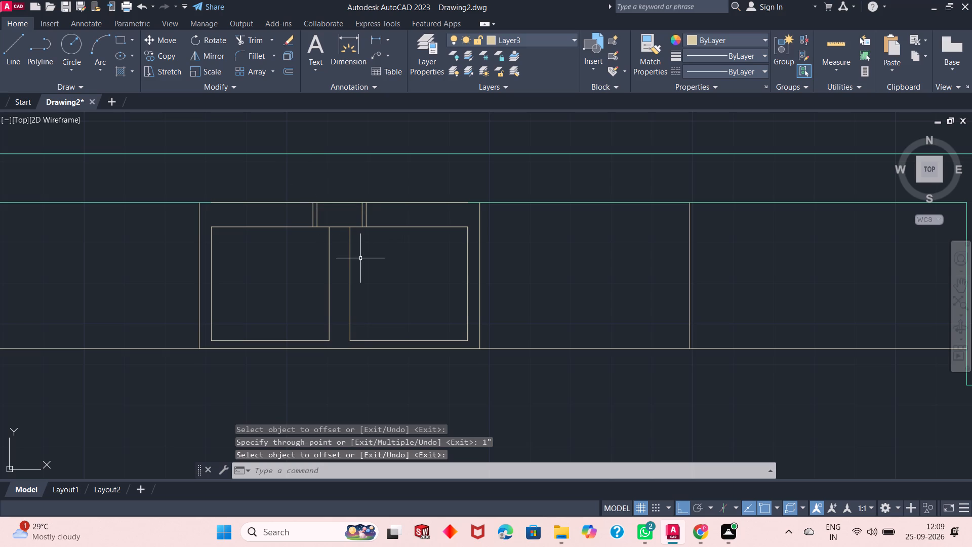
# Draw a circle of 3" radius at the center of each of the two sink compartments.
pyautogui.scroll(1, 360, 258)
pyautogui.scroll(-2, 360, 257)
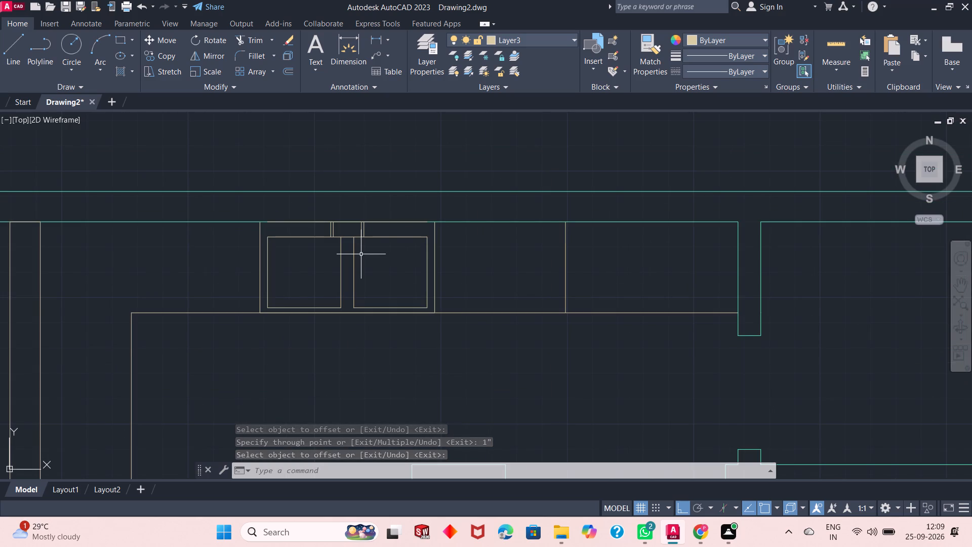
pyautogui.scroll(-1, 361, 254)
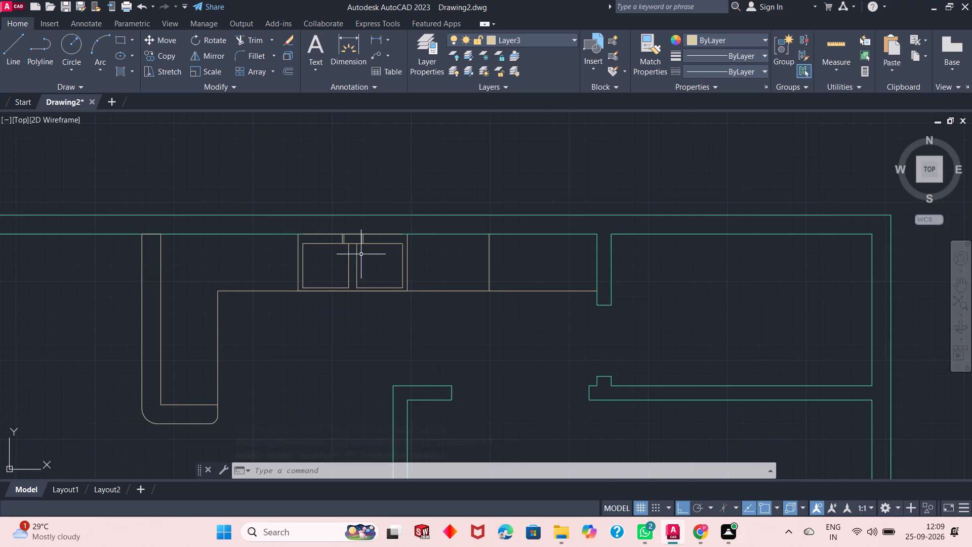
pyautogui.scroll(1, 361, 303)
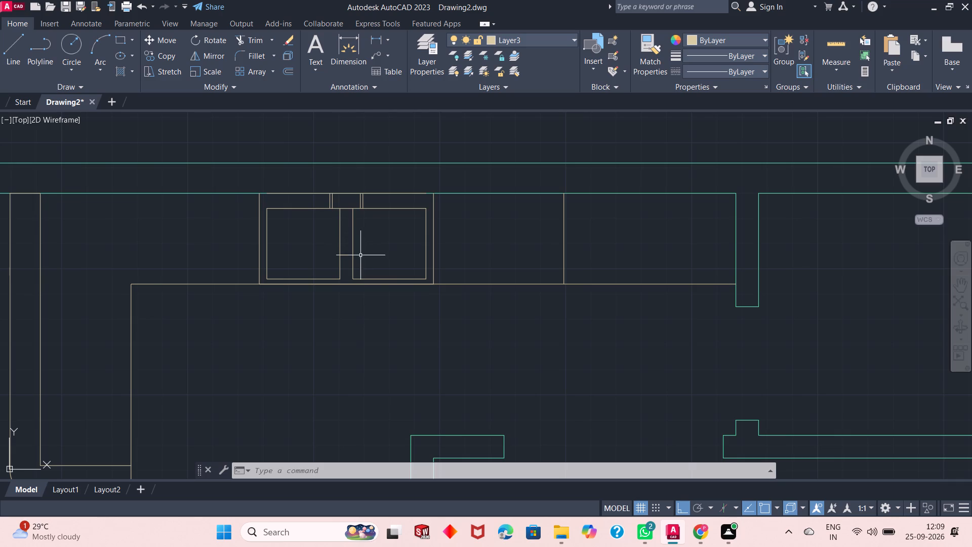
pyautogui.click(66, 52)
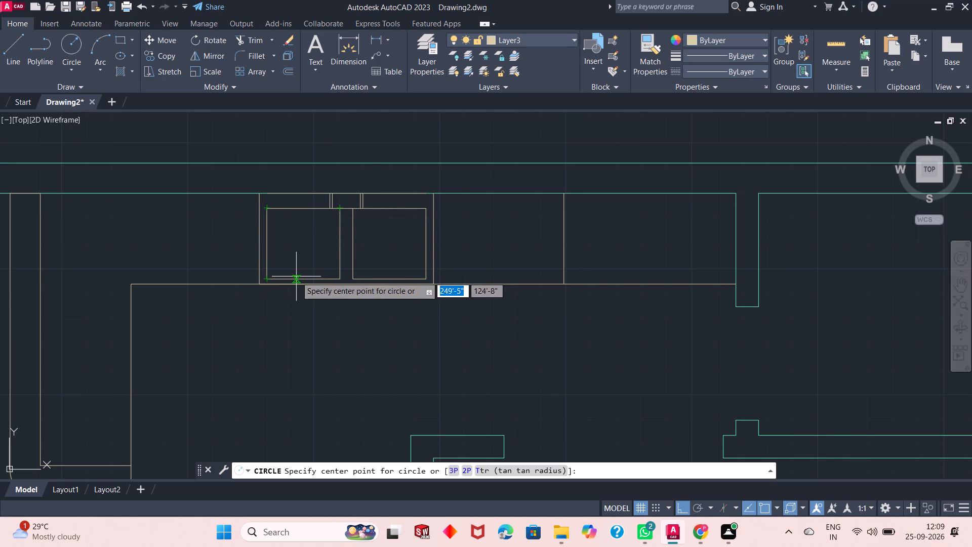
pyautogui.click(303, 243)
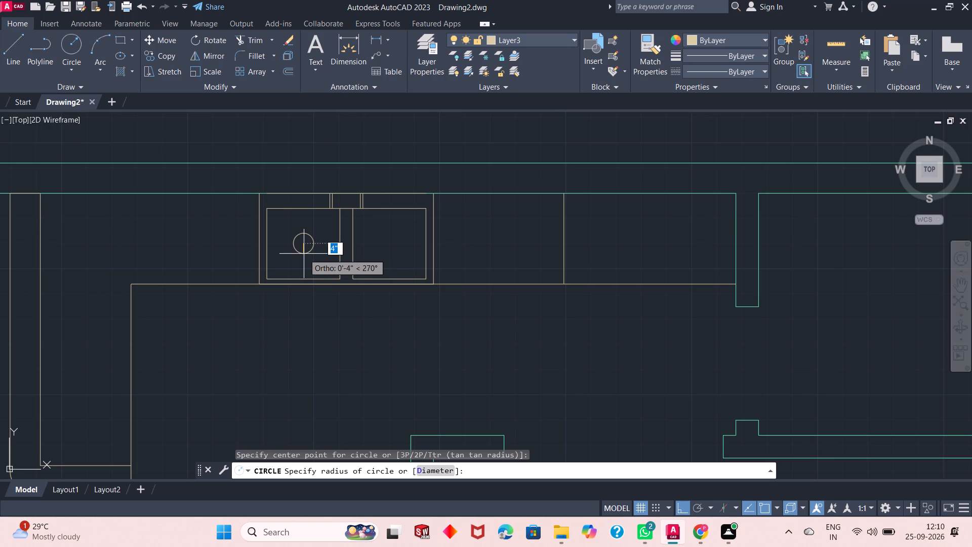
pyautogui.write('3"')
pyautogui.press('Return')
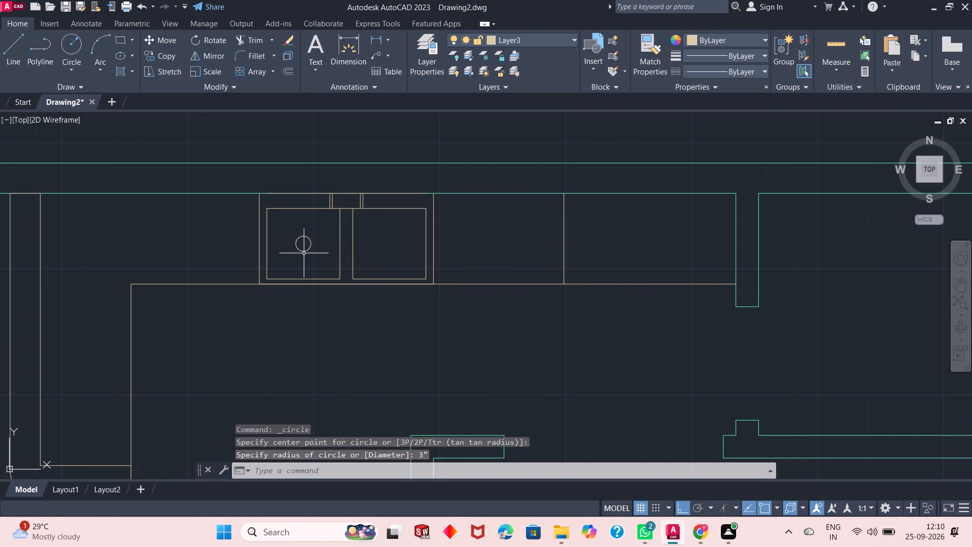
pyautogui.click(65, 47)
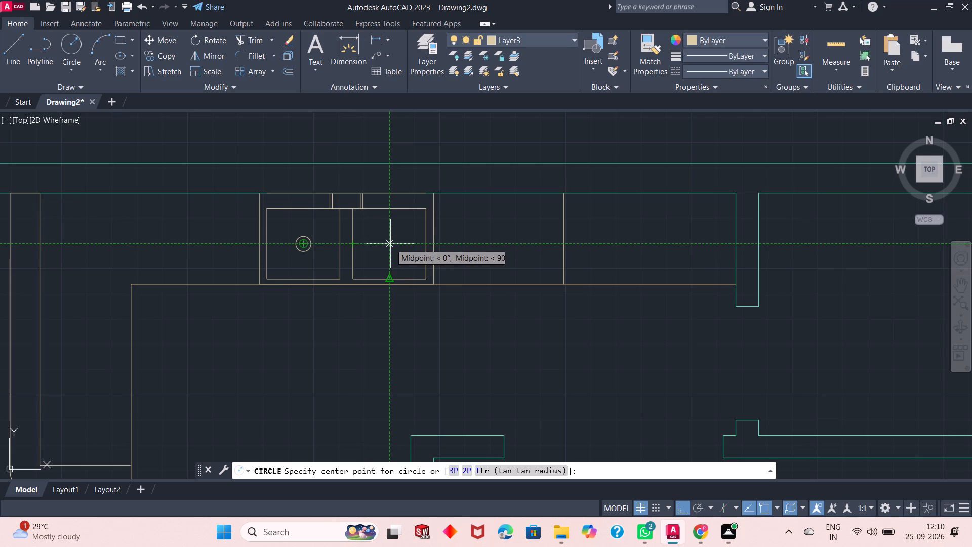
pyautogui.click(390, 244)
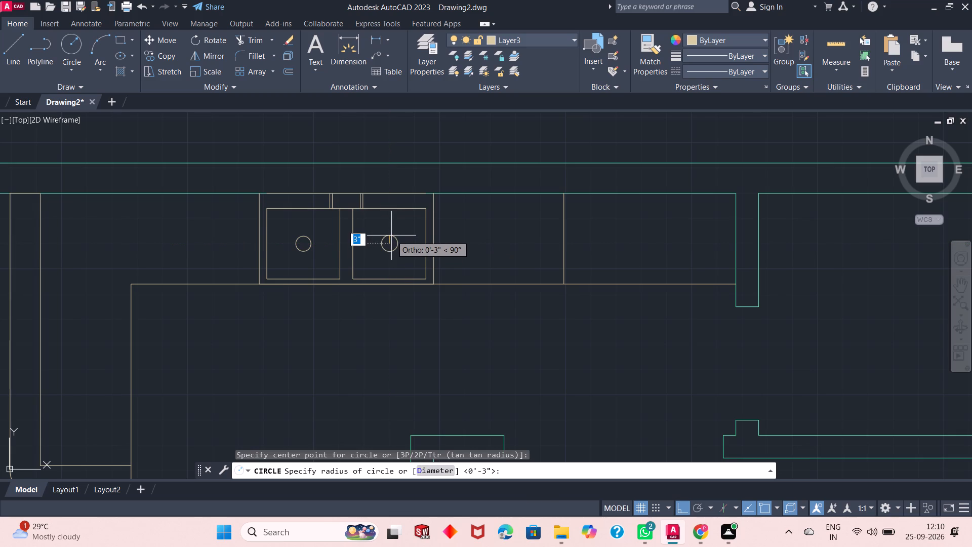
pyautogui.press('3')
pyautogui.hotkey('shift', '"')
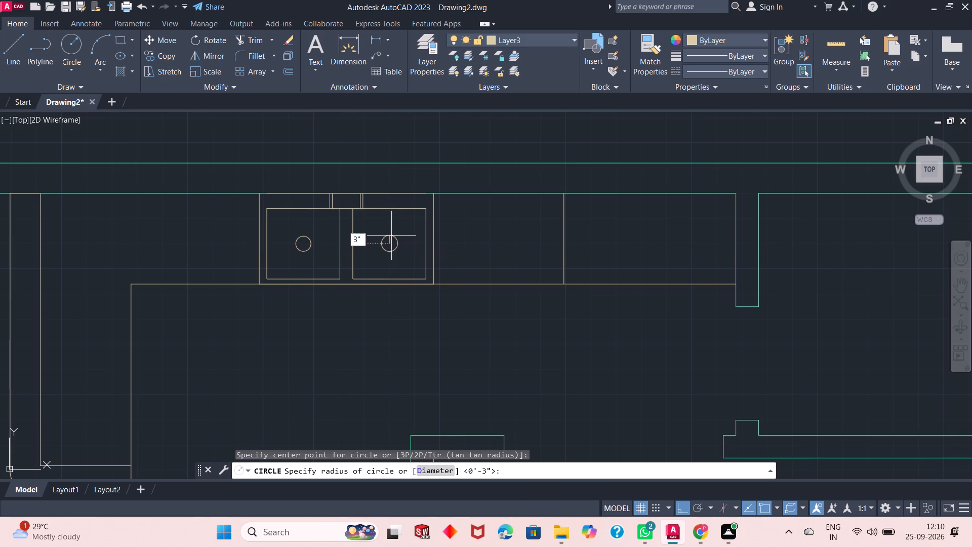
pyautogui.press('Return')
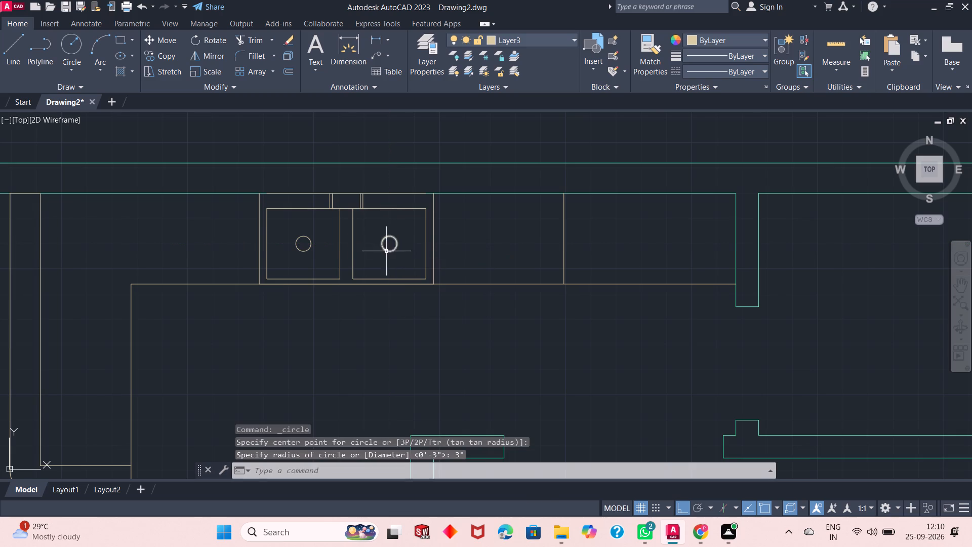
# Check Layer3's true color settings in the layer properties, leaving the color as it is.
pyautogui.scroll(-1, 385, 251)
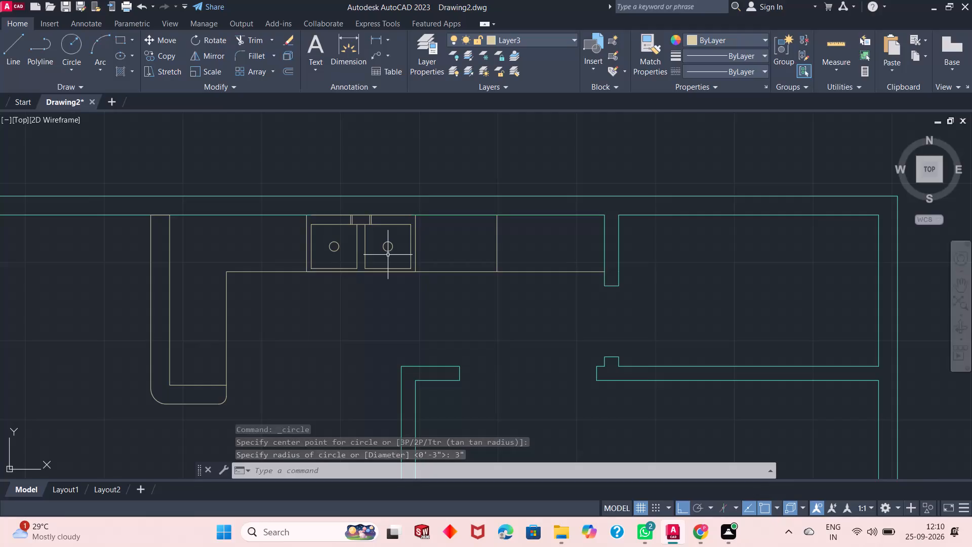
pyautogui.scroll(-1, 388, 255)
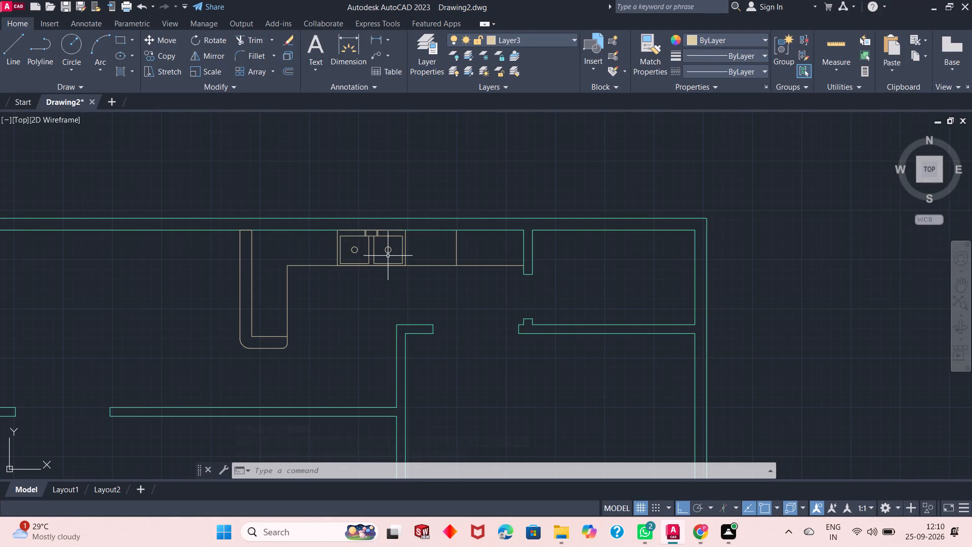
pyautogui.scroll(-1, 379, 251)
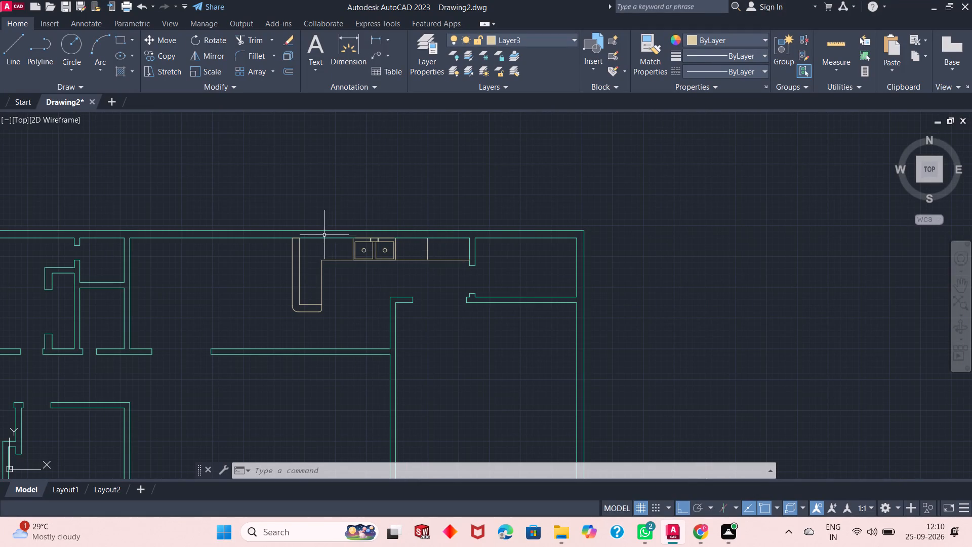
pyautogui.scroll(1, 337, 259)
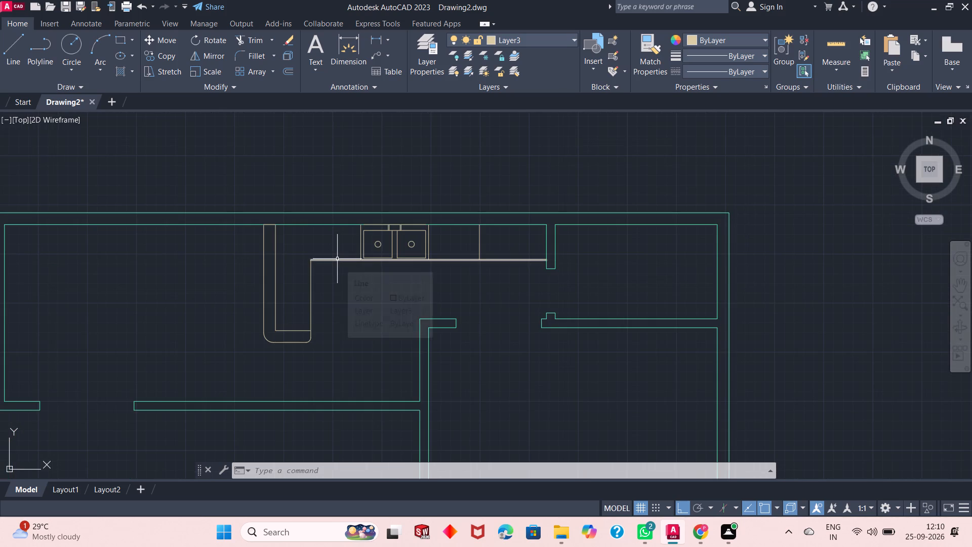
pyautogui.scroll(1, 337, 259)
pyautogui.scroll(-1, 337, 260)
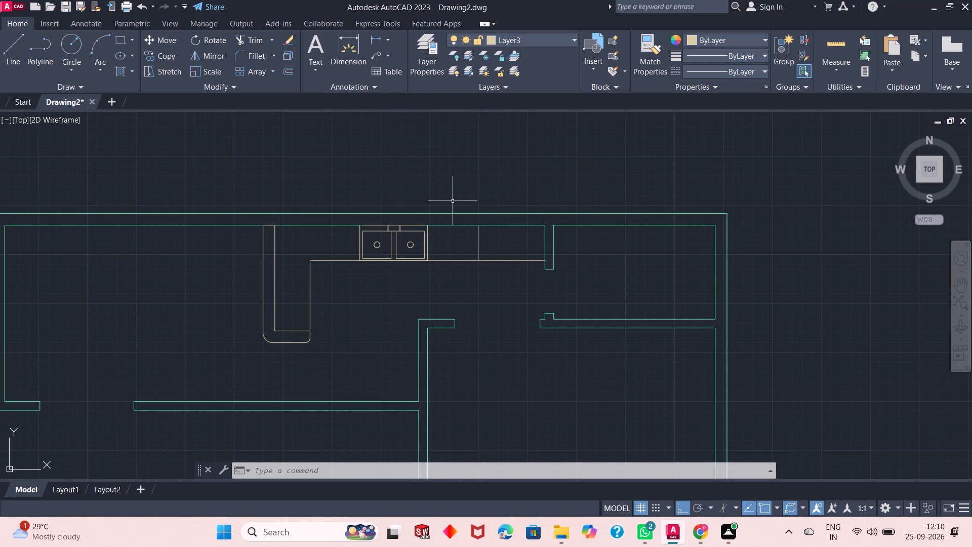
pyautogui.click(423, 57)
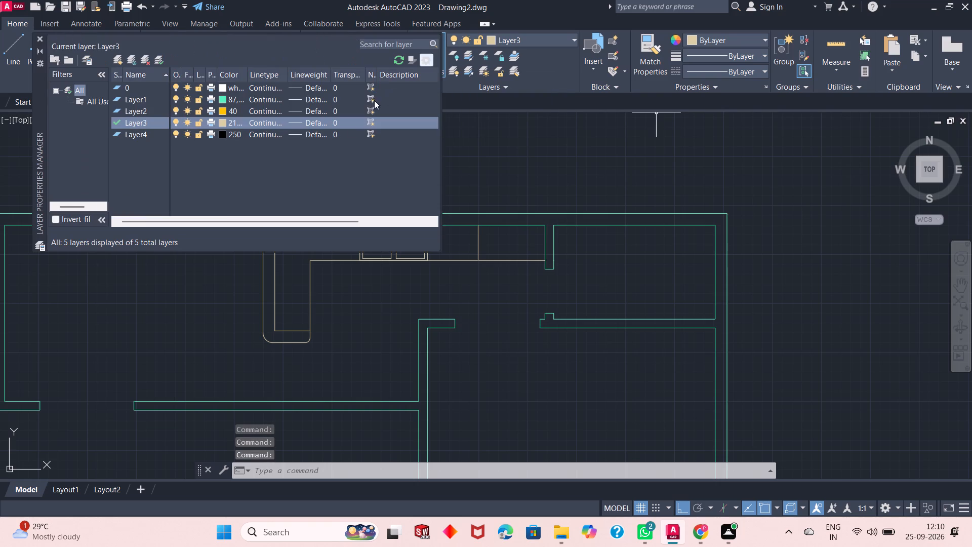
pyautogui.click(221, 123)
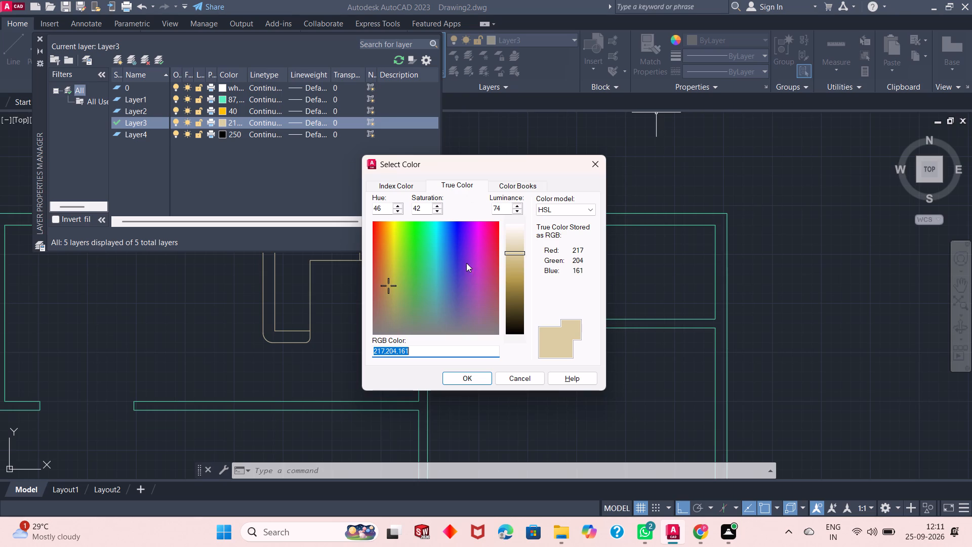
pyautogui.click(590, 169)
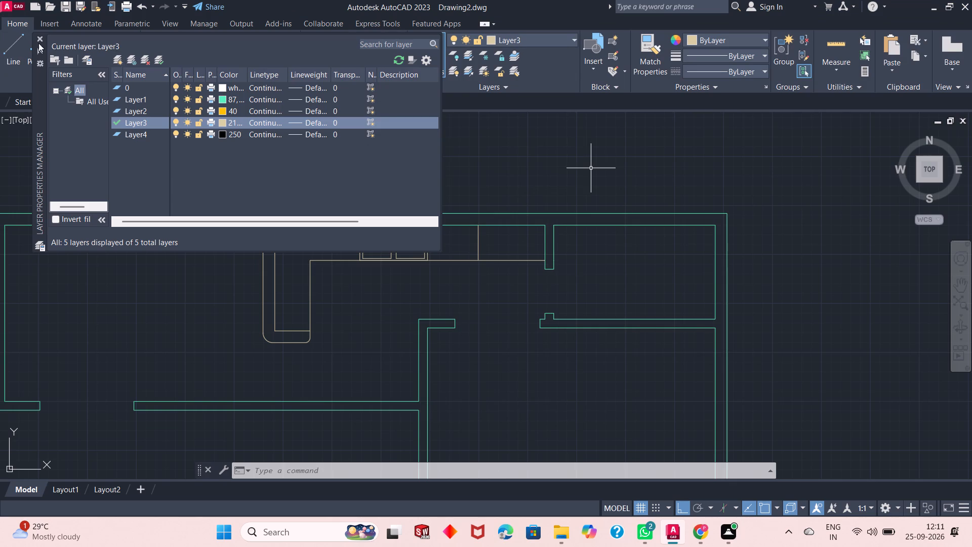
pyautogui.click(39, 38)
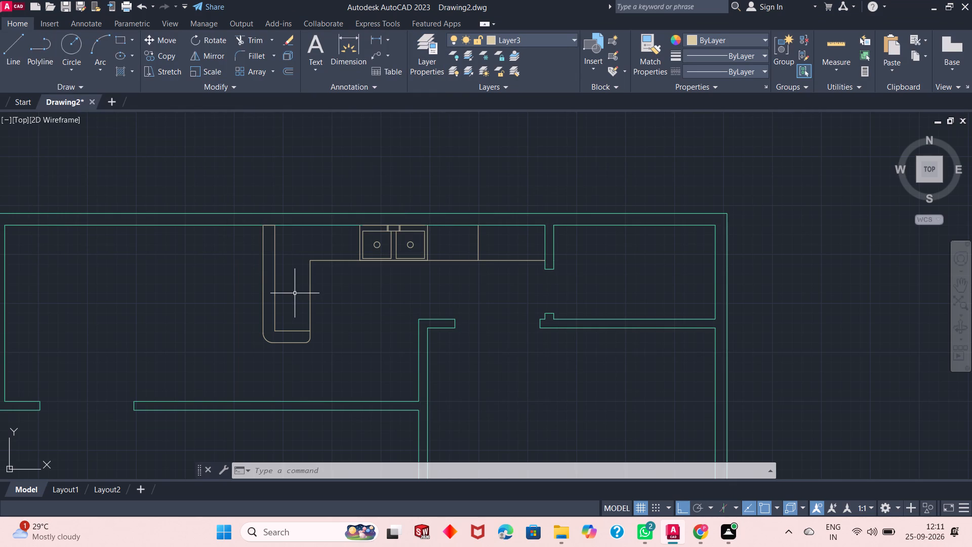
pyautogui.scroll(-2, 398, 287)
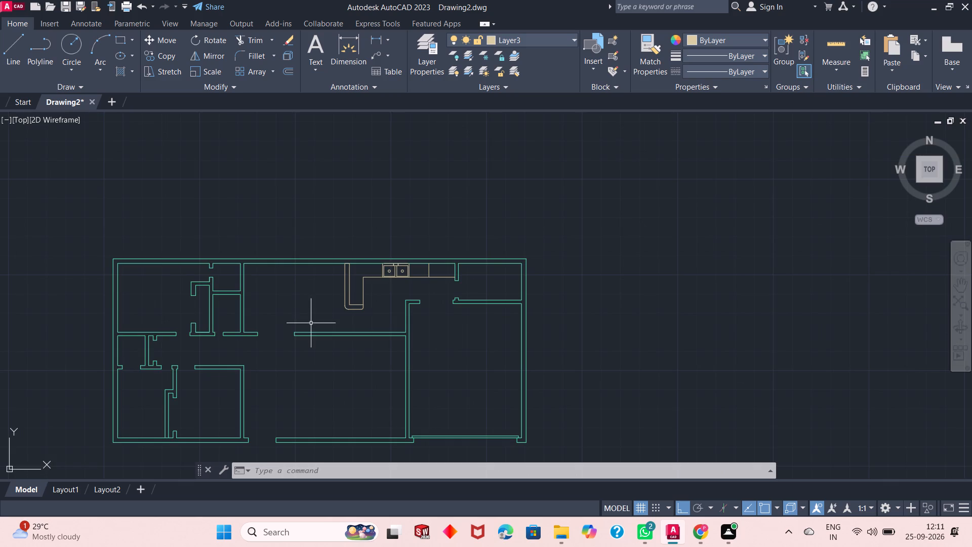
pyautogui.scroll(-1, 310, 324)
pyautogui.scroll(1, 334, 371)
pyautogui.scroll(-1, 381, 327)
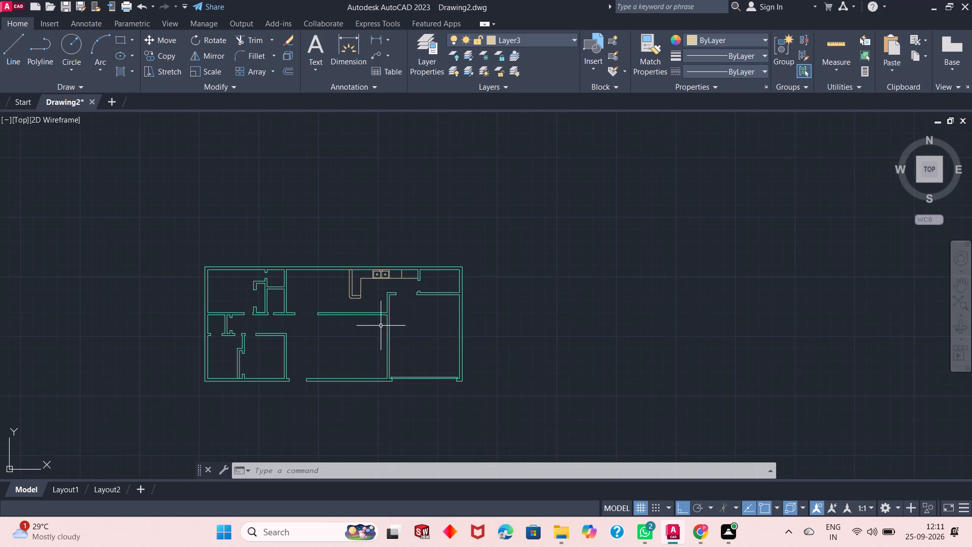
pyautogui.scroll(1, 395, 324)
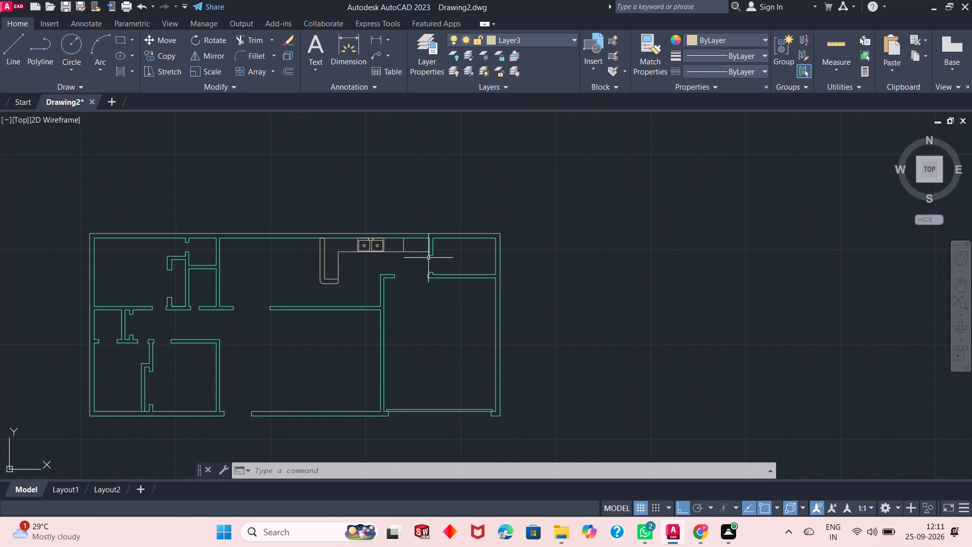
# Start a line where the counter divider between the sink and the short wall meets the inner wall line.
pyautogui.scroll(3, 420, 247)
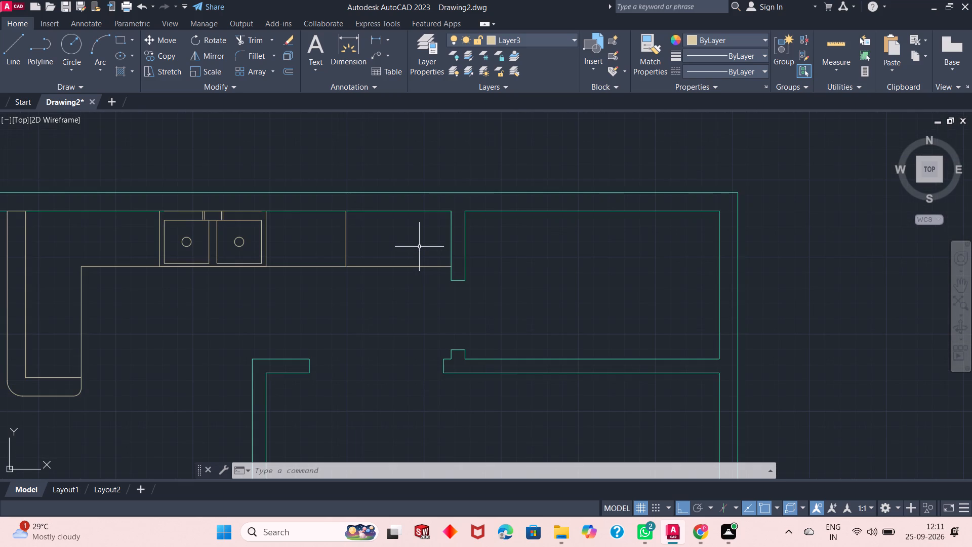
pyautogui.scroll(1, 419, 247)
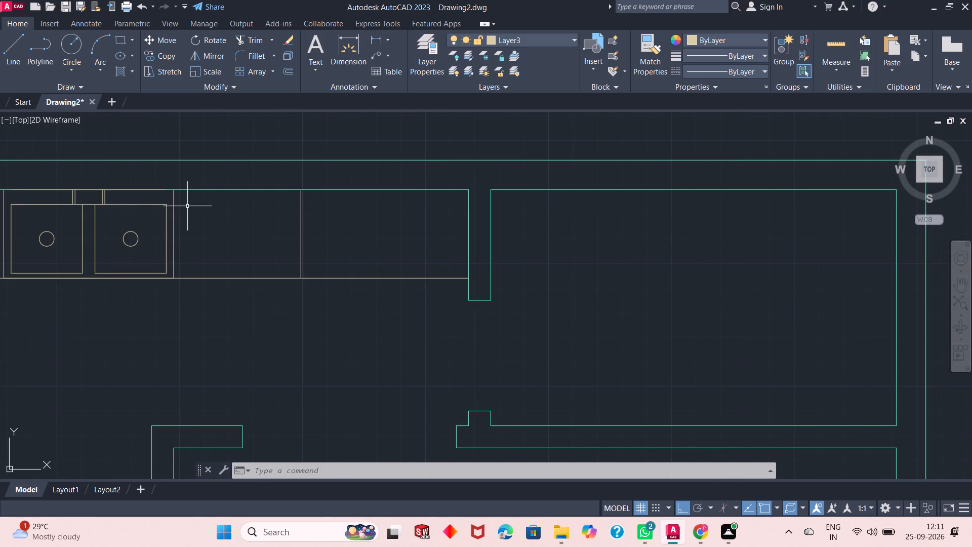
pyautogui.click(80, 50)
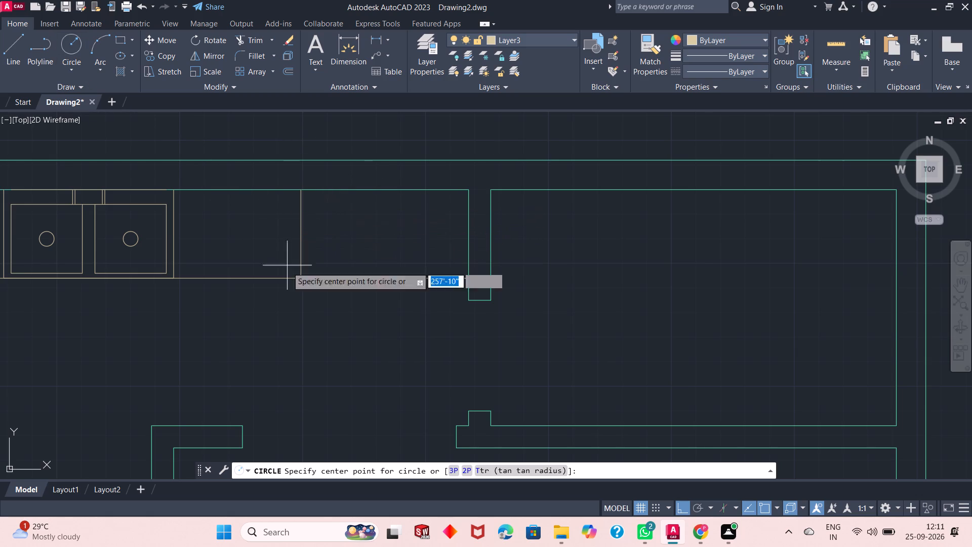
pyautogui.click(14, 48)
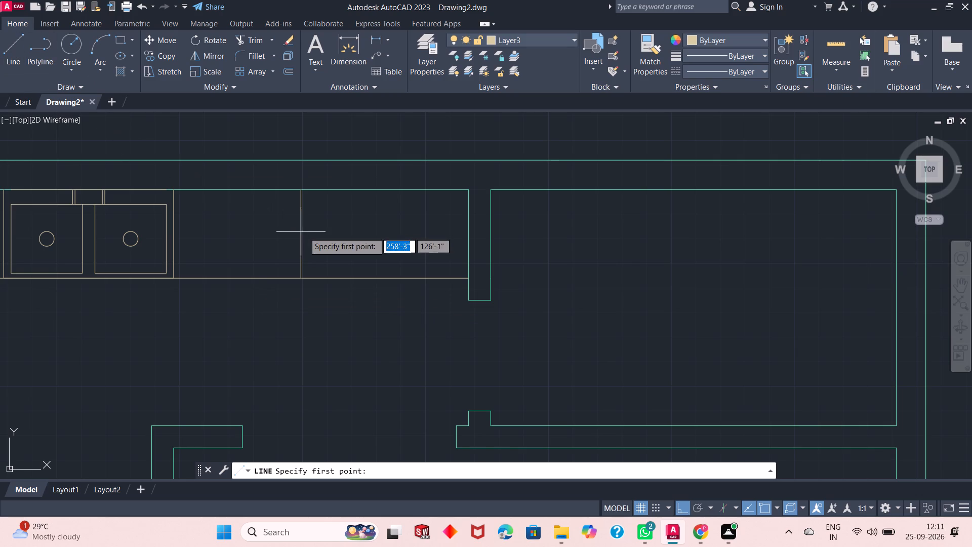
pyautogui.click(301, 189)
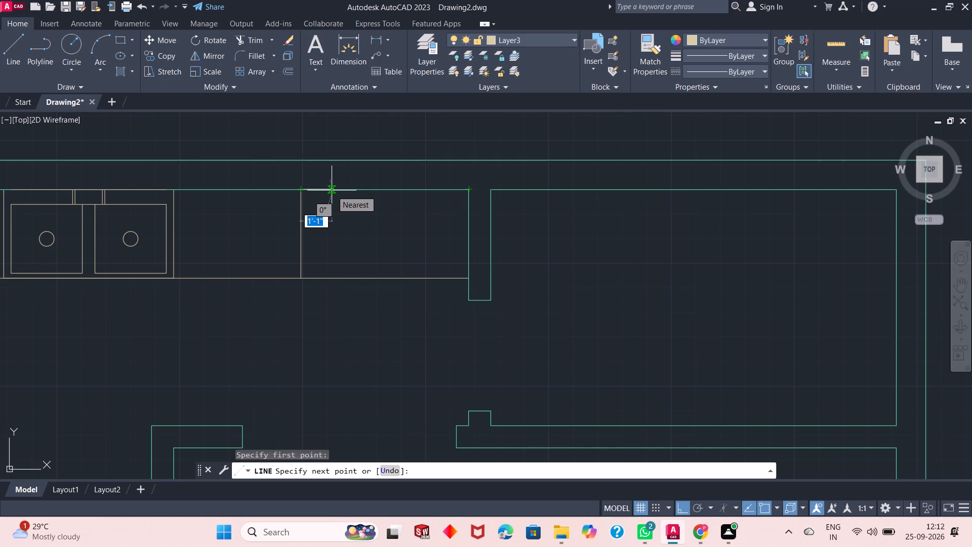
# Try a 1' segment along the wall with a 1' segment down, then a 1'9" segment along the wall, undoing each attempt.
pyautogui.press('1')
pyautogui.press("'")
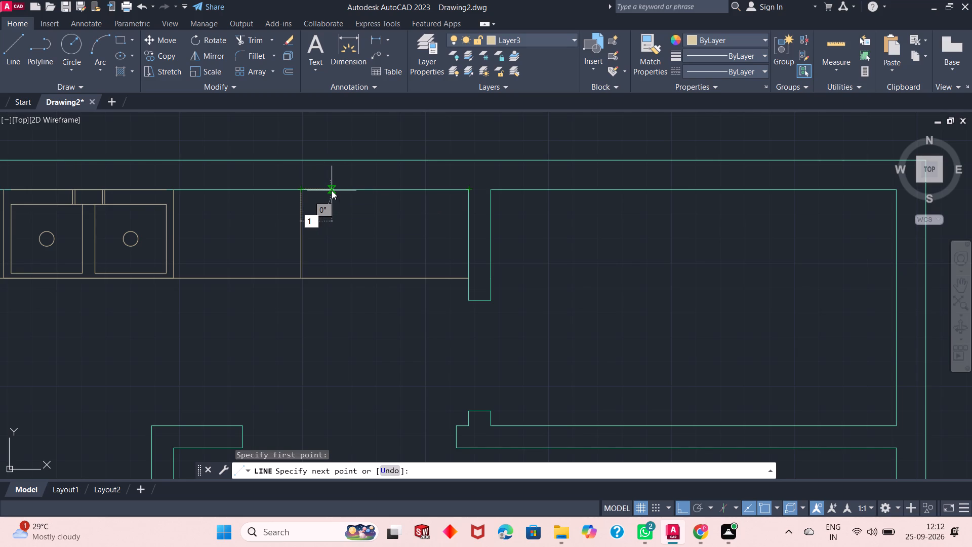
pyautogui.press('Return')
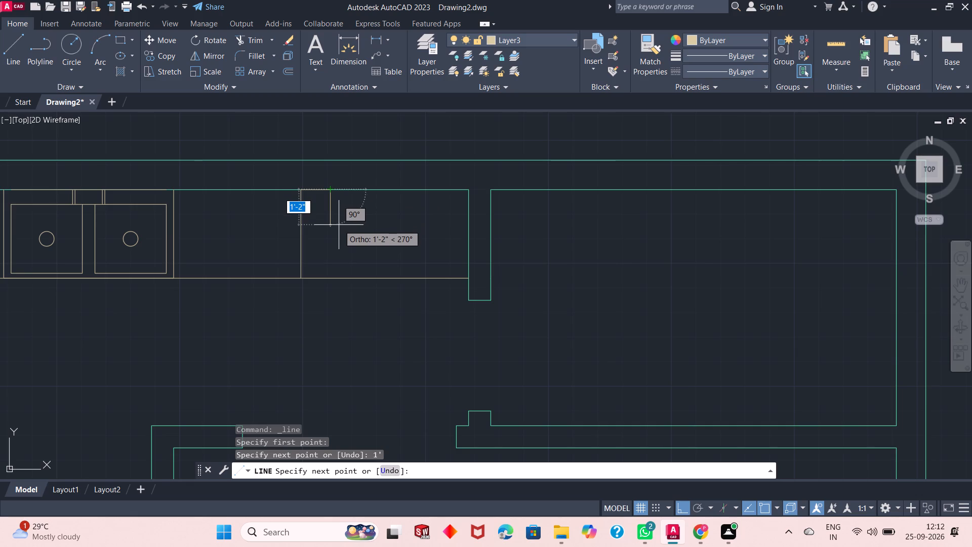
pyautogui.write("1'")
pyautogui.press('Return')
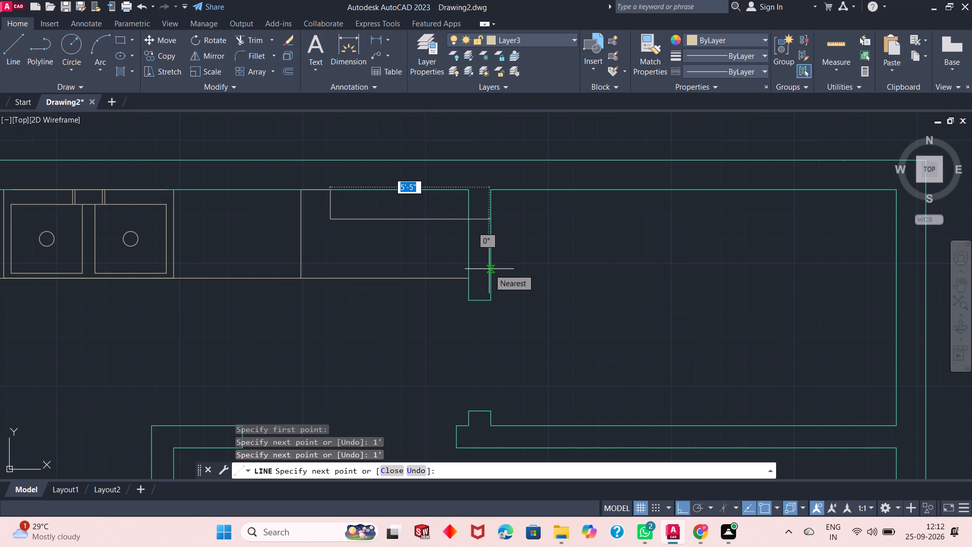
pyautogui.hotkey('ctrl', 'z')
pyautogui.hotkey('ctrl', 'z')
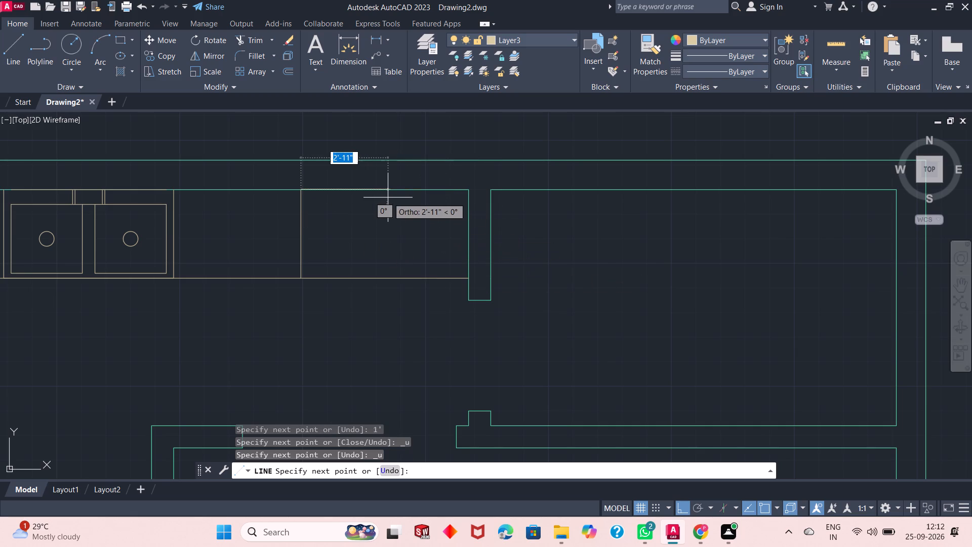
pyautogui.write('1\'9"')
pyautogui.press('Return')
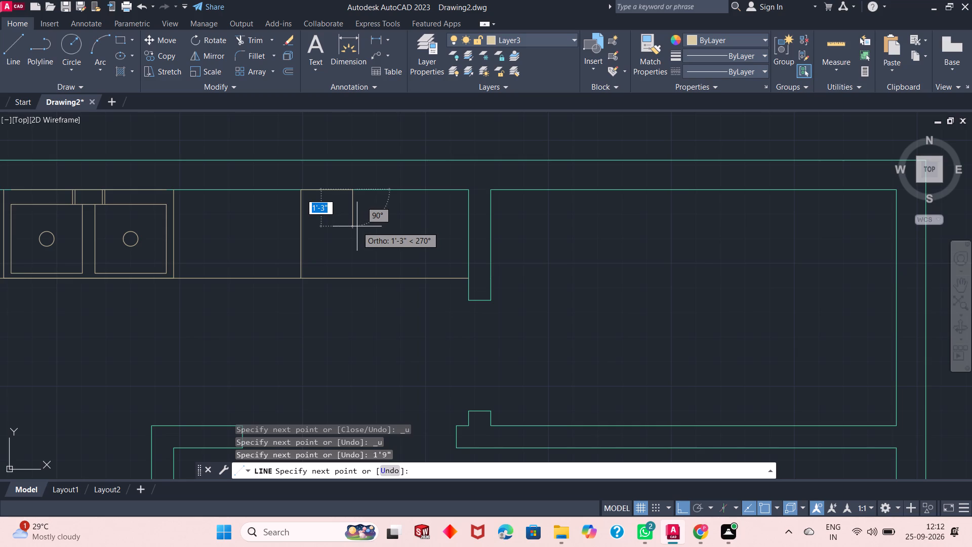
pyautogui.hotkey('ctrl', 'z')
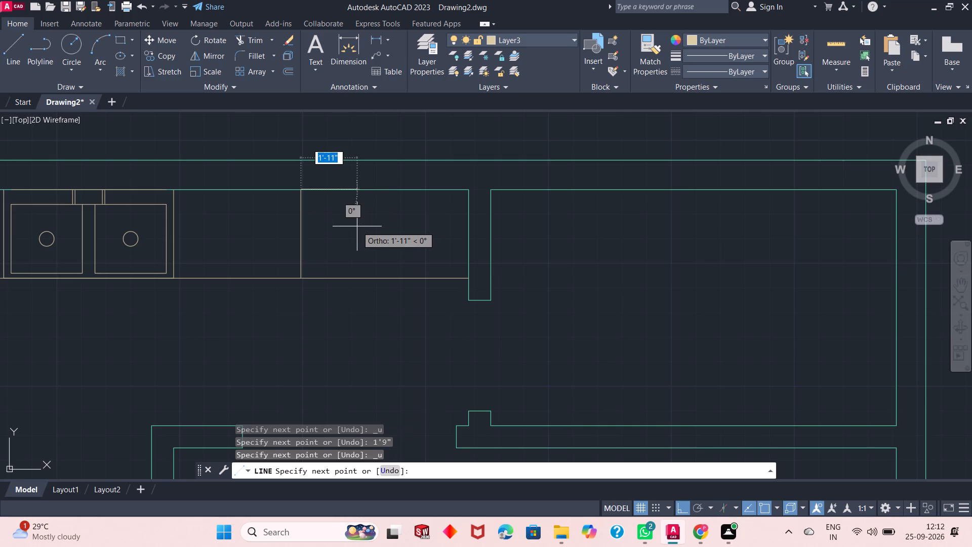
# Draw the line 1'6" along the wall away from the sink, followed by a 1' segment down into the counter.
pyautogui.press('1')
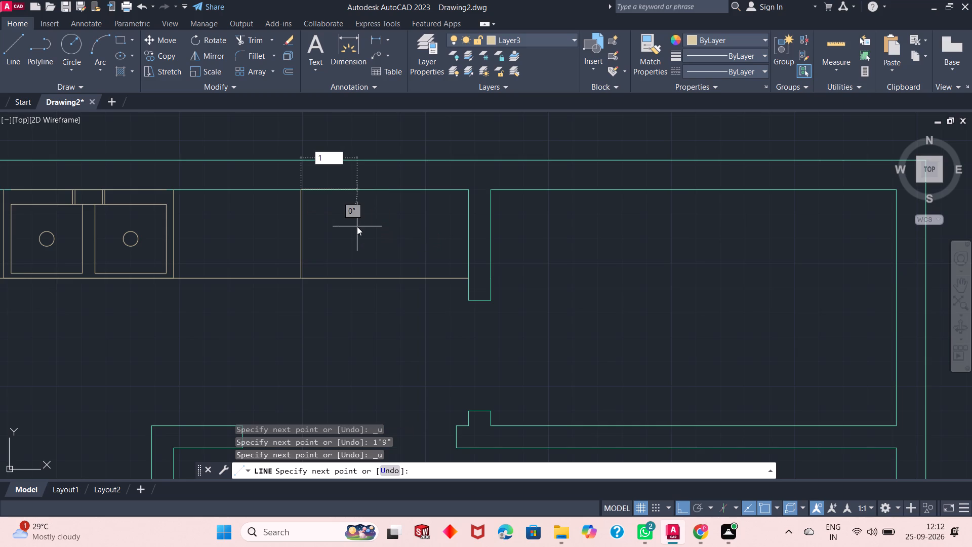
pyautogui.write("'6")
pyautogui.hotkey('shift', '"')
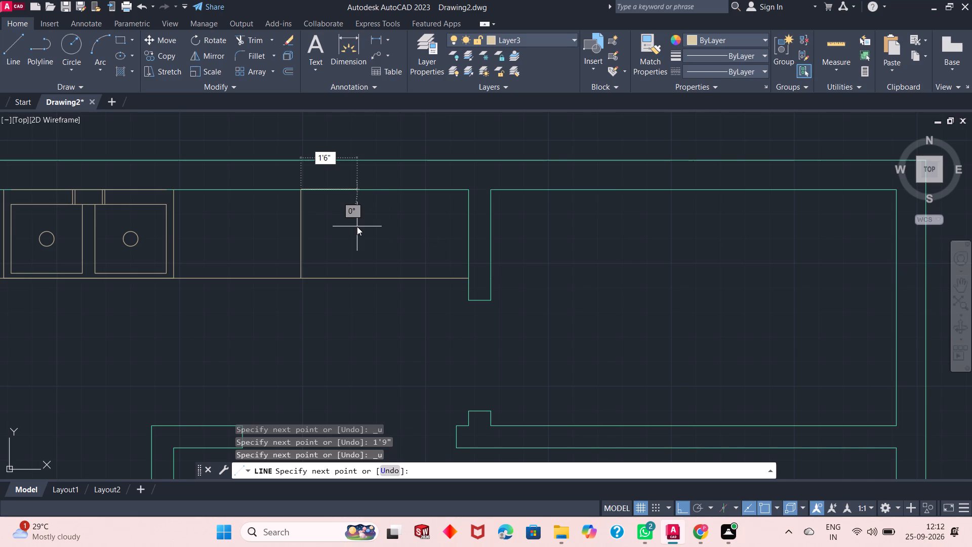
pyautogui.press('Return')
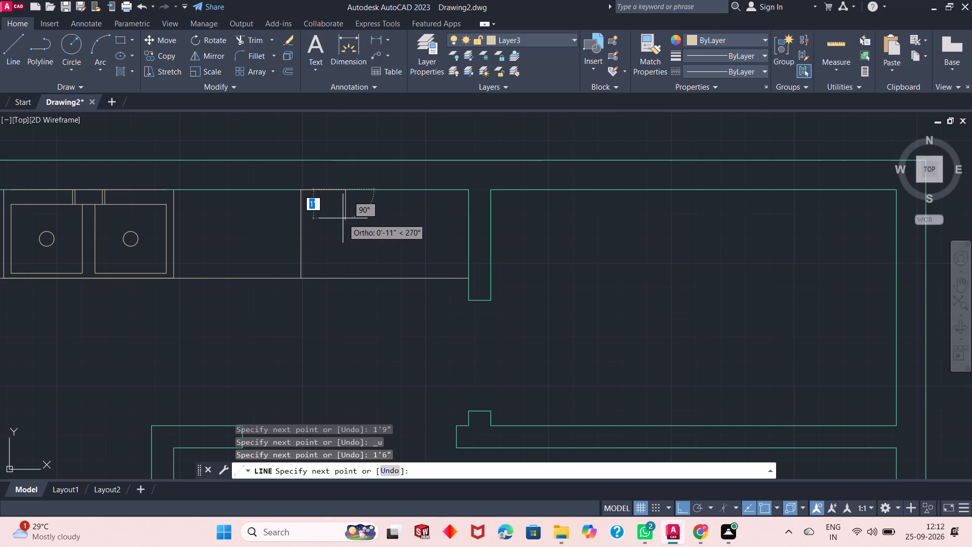
pyautogui.press('1')
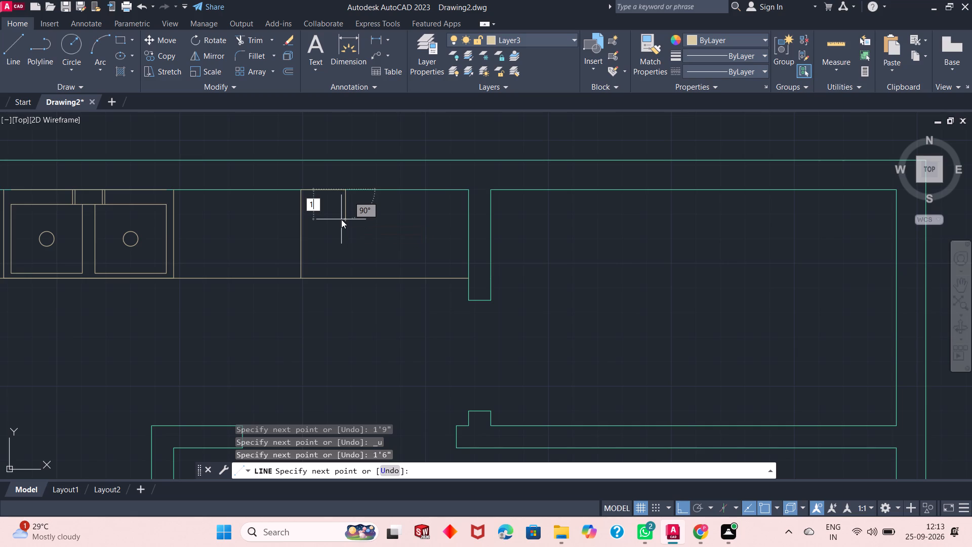
pyautogui.press("'")
pyautogui.press('Return')
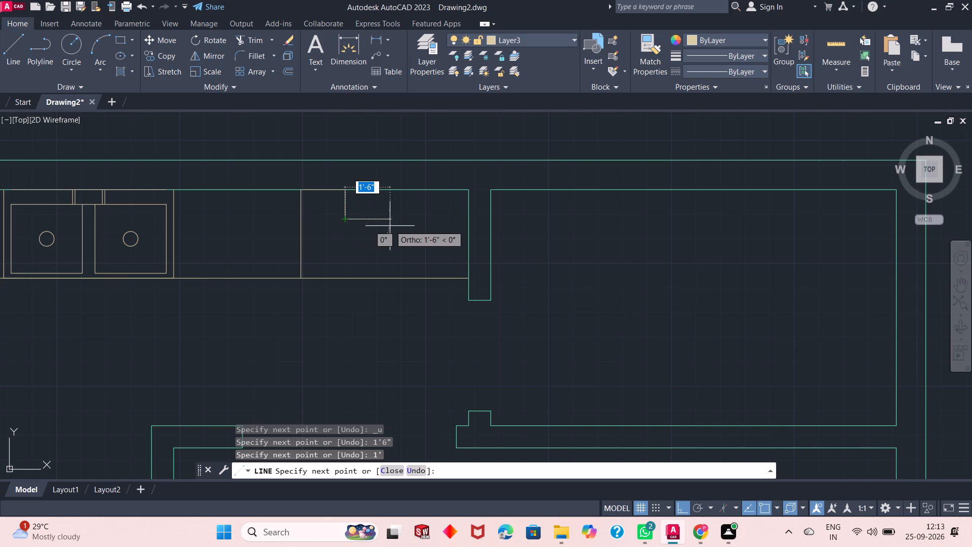
pyautogui.press('Escape')
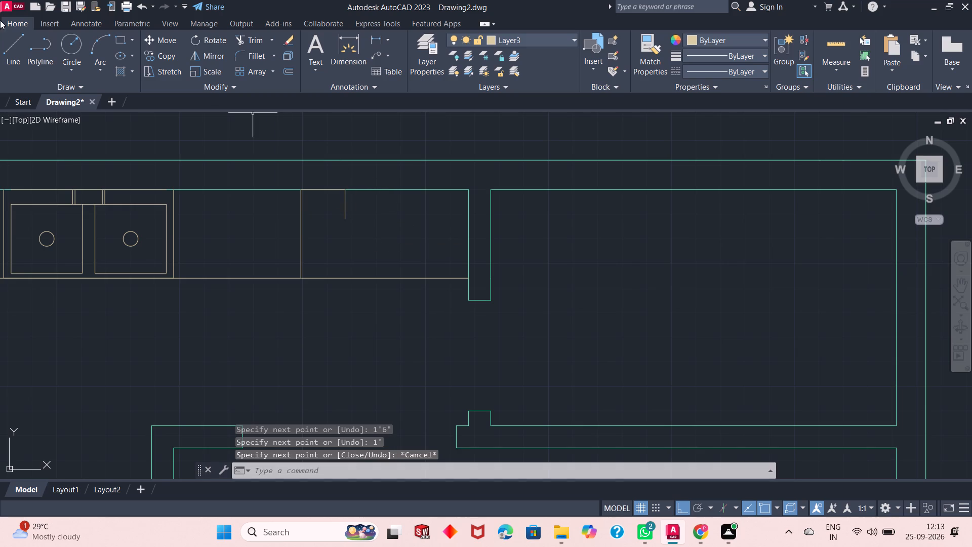
pyautogui.click(17, 40)
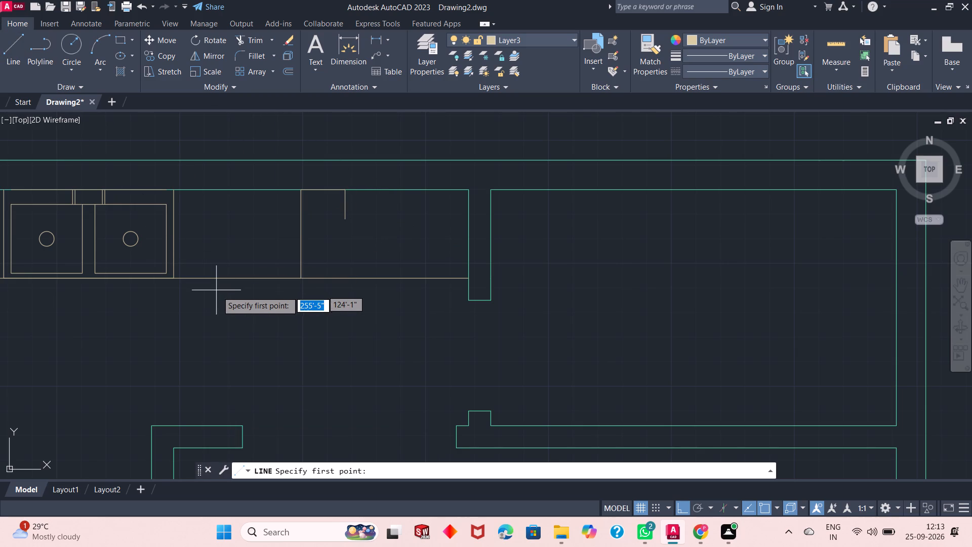
pyautogui.press('Escape')
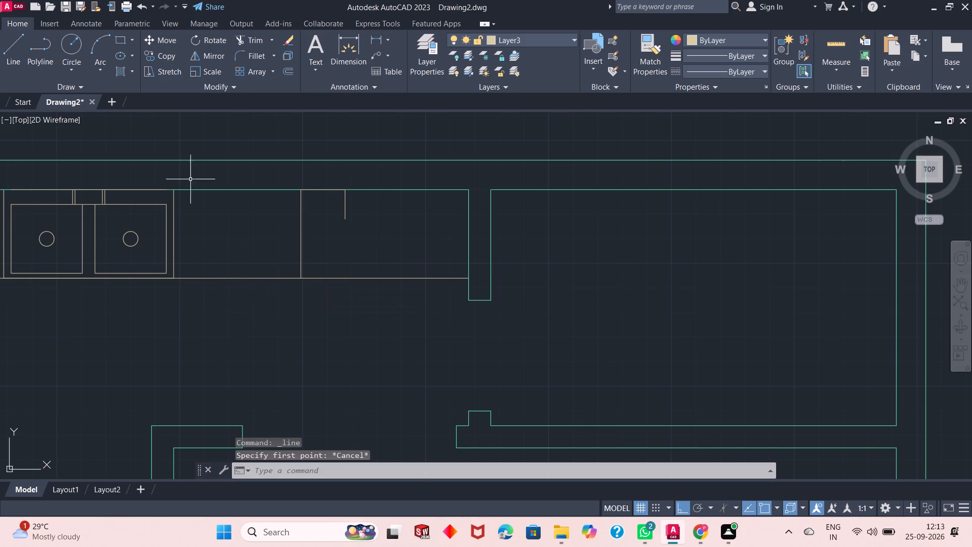
# Erase the horizontal line along the wall above the double sink.
pyautogui.click(146, 188)
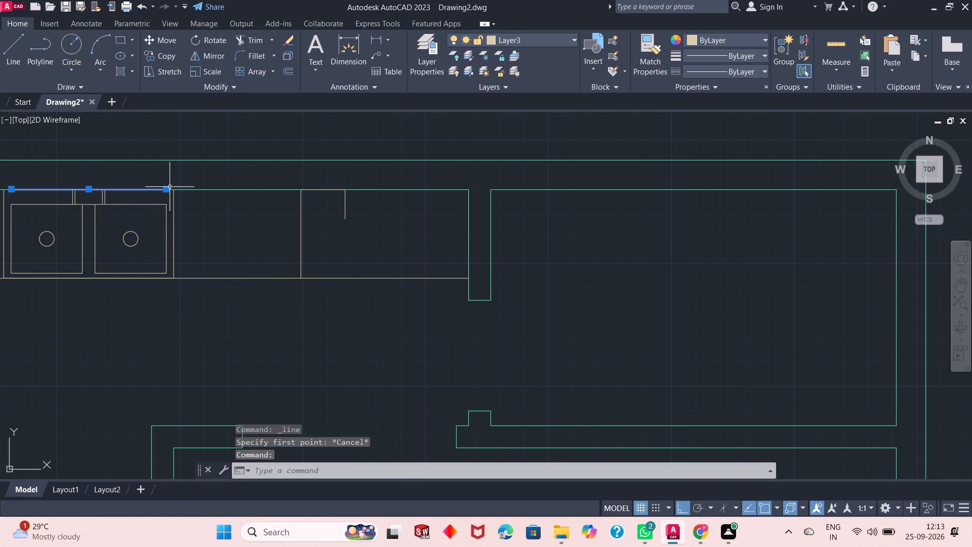
pyautogui.rightClick(226, 176)
pyautogui.click(257, 251)
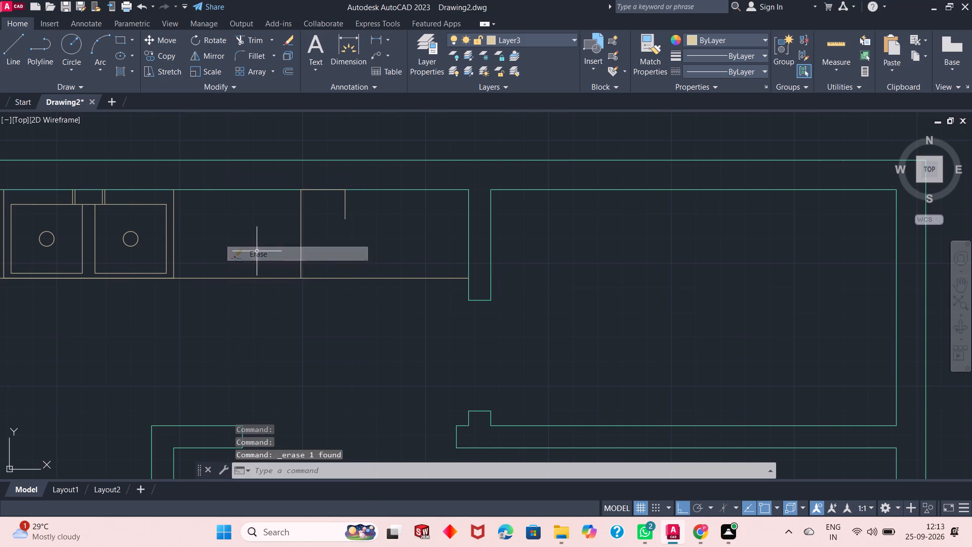
# Draw a line from the divider's lower end, 1'6" along the counter's front edge away from the sink and 1' up.
pyautogui.click(17, 52)
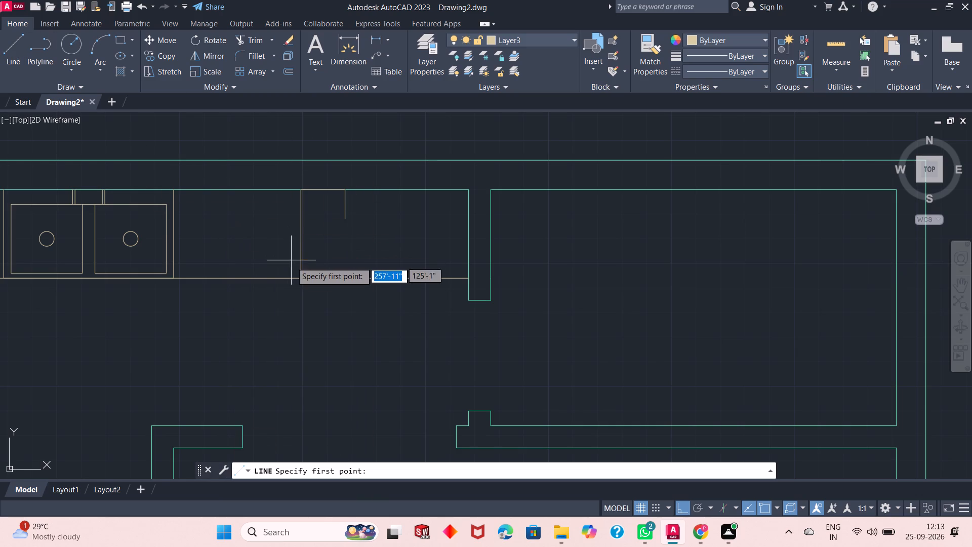
pyautogui.click(302, 280)
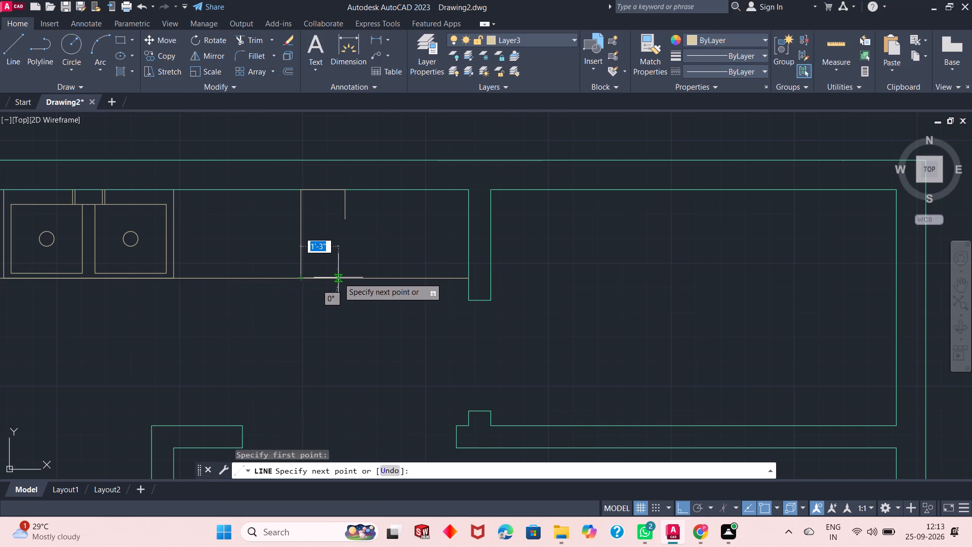
pyautogui.write("1'6")
pyautogui.hotkey('shift', '"')
pyautogui.press('Return')
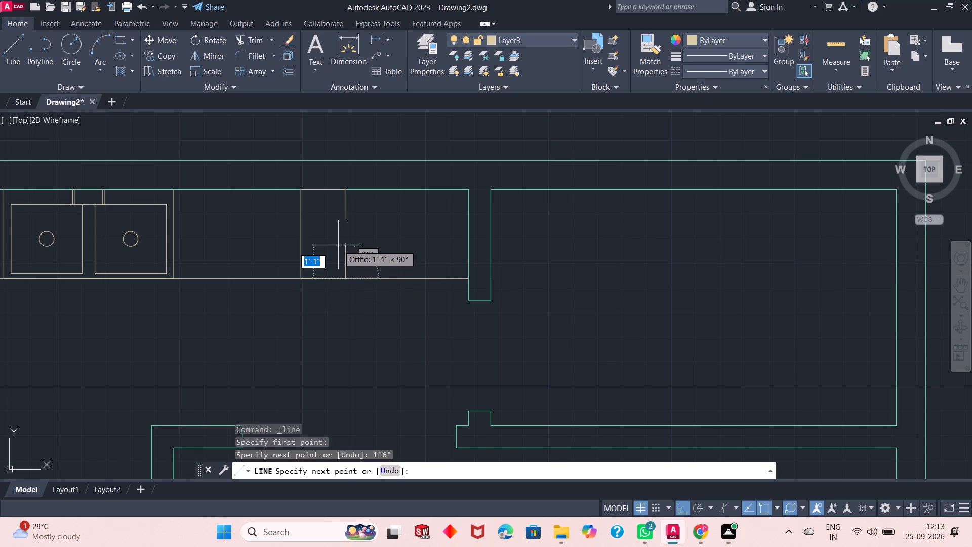
pyautogui.write("1'")
pyautogui.press('Return')
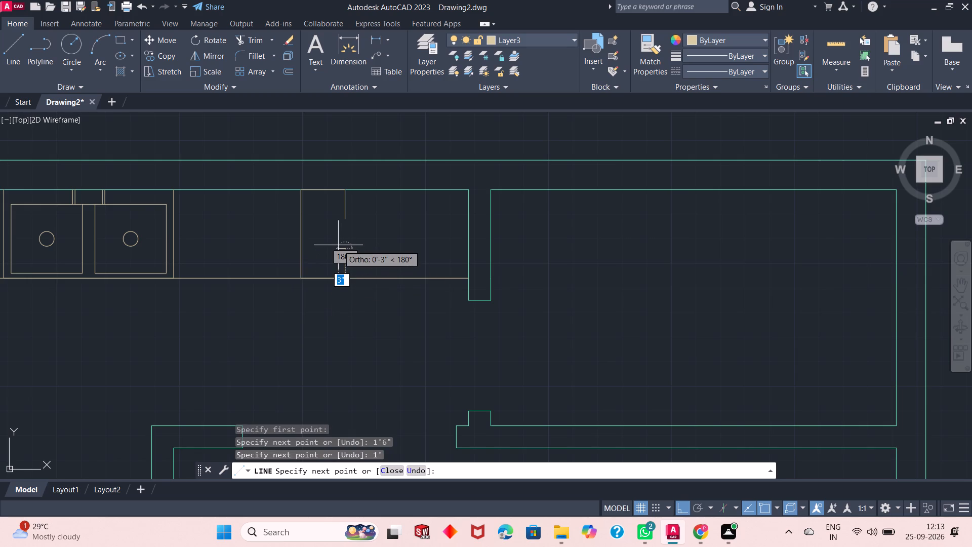
pyautogui.rightClick(321, 230)
pyautogui.click(330, 237)
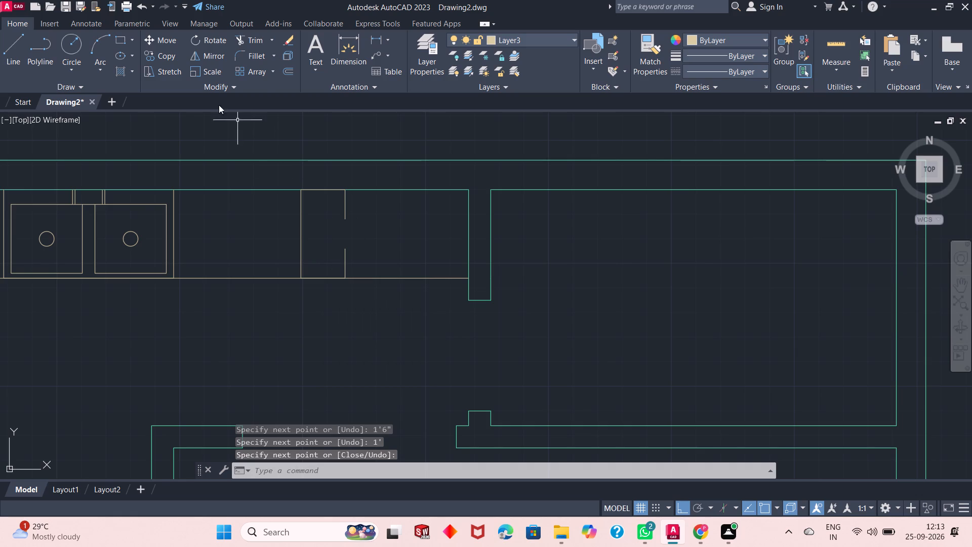
# Draw a circle of 5" radius centred on the lower end of the upper 1' vertical line.
pyautogui.click(72, 51)
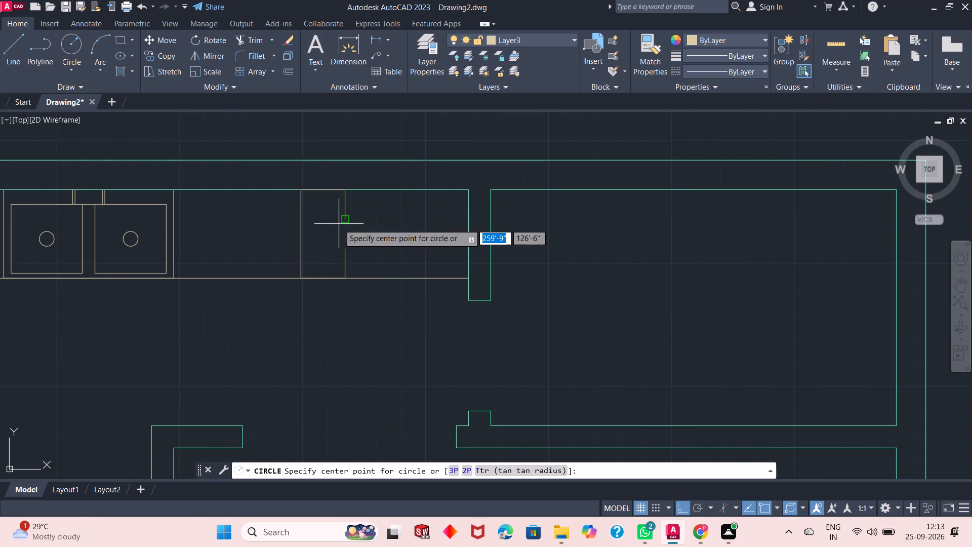
pyautogui.click(346, 218)
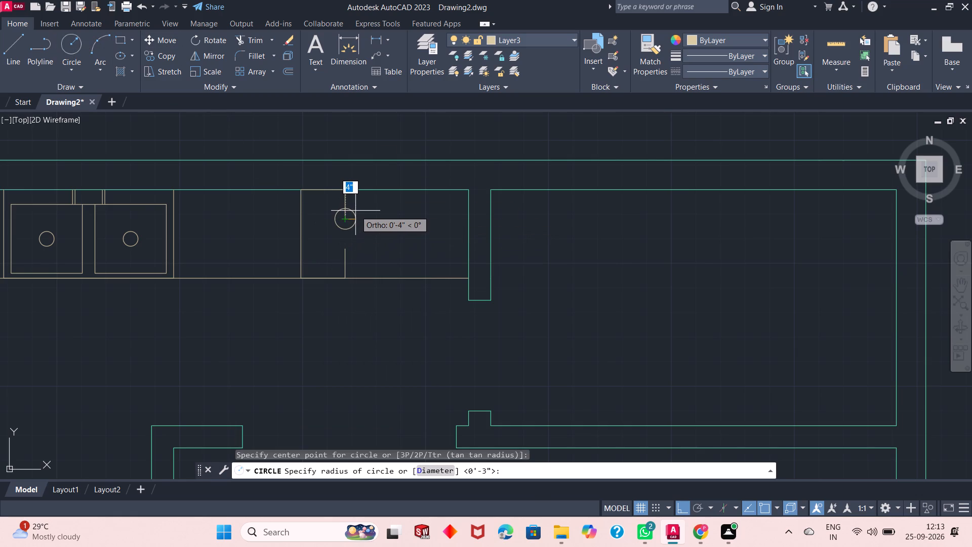
pyautogui.press('4')
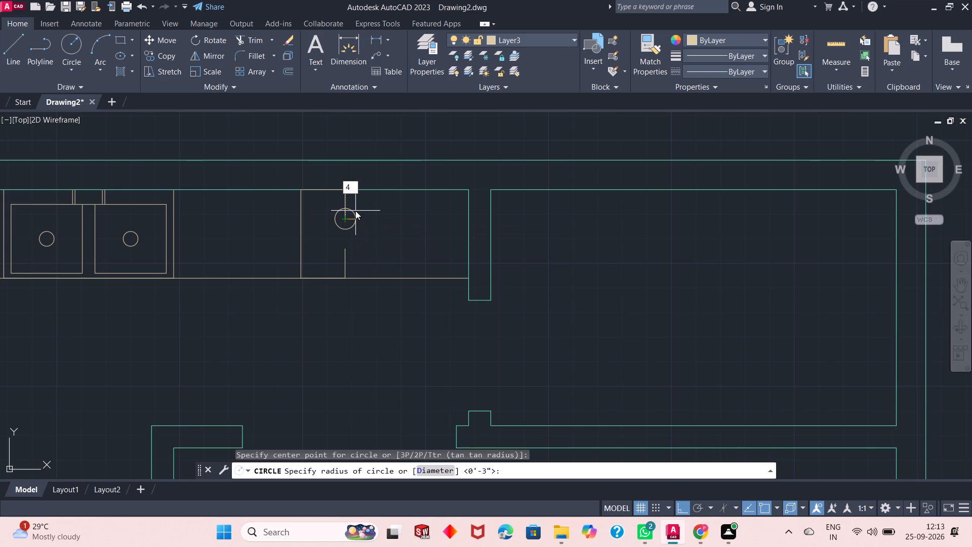
pyautogui.press('BackSpace')
pyautogui.press('5')
pyautogui.press("'")
pyautogui.press('BackSpace')
pyautogui.hotkey('shift', '"')
pyautogui.press('Return')
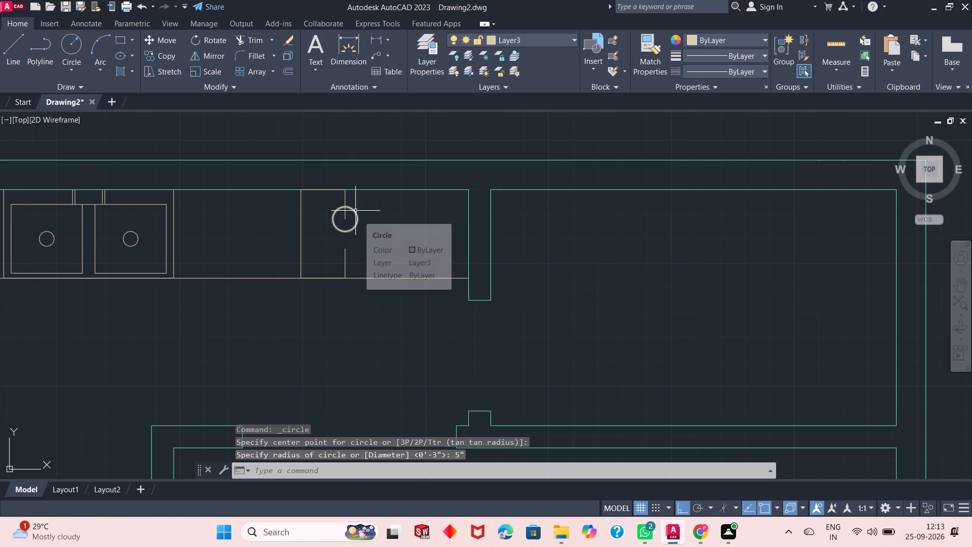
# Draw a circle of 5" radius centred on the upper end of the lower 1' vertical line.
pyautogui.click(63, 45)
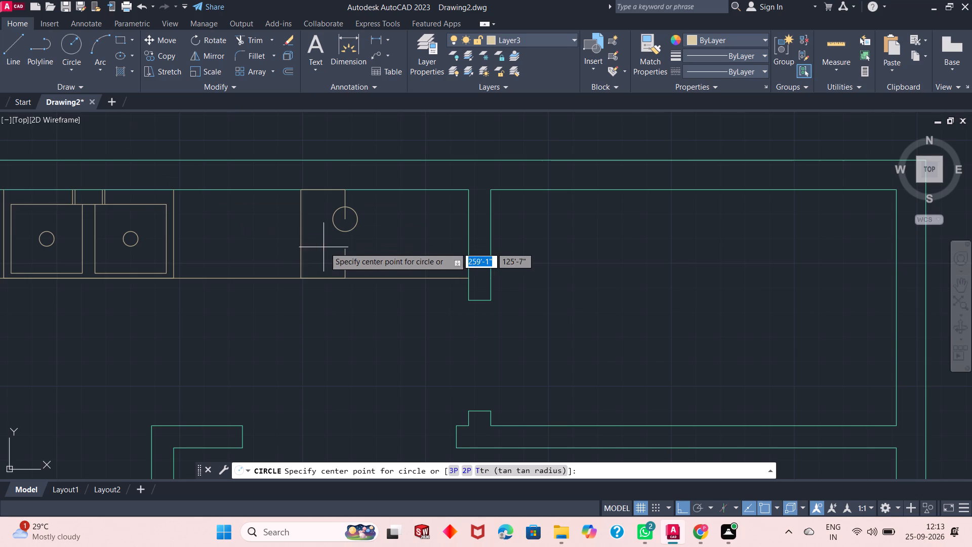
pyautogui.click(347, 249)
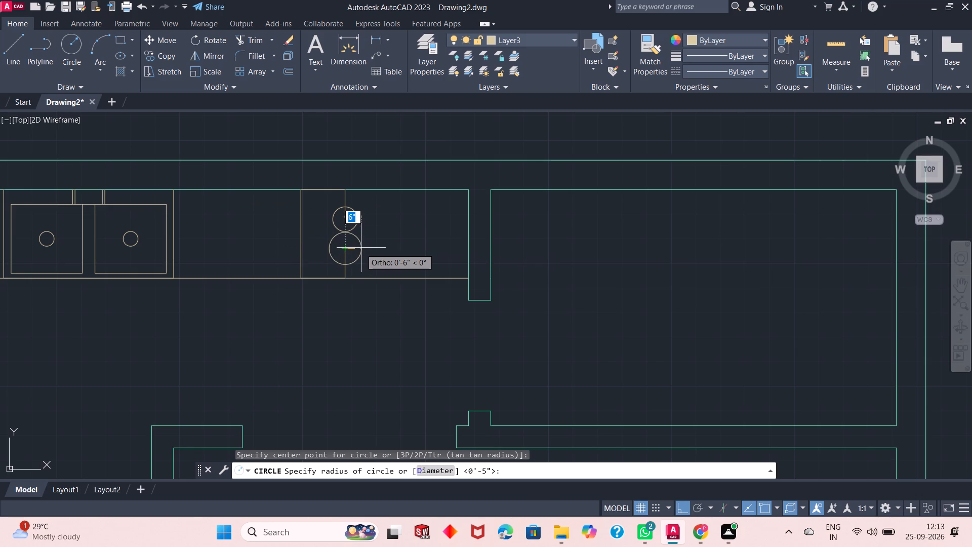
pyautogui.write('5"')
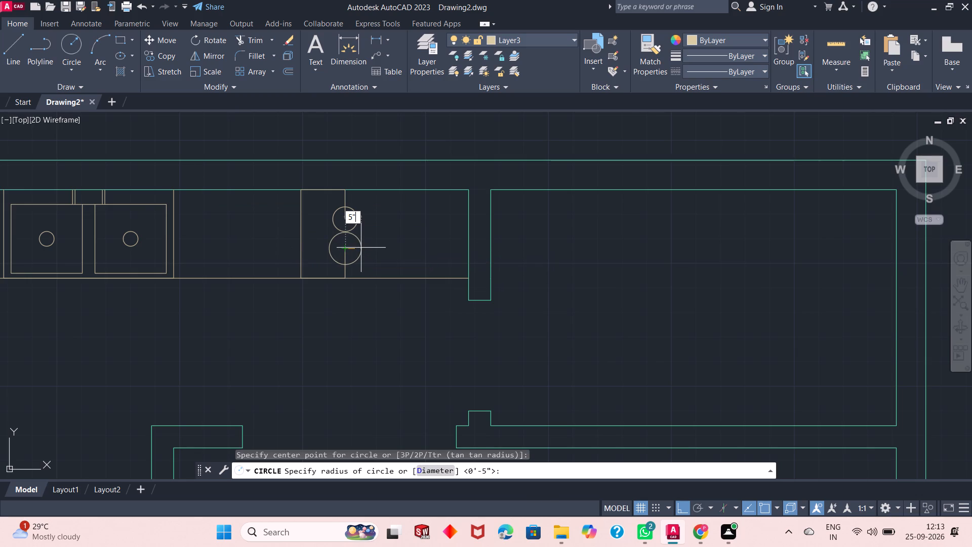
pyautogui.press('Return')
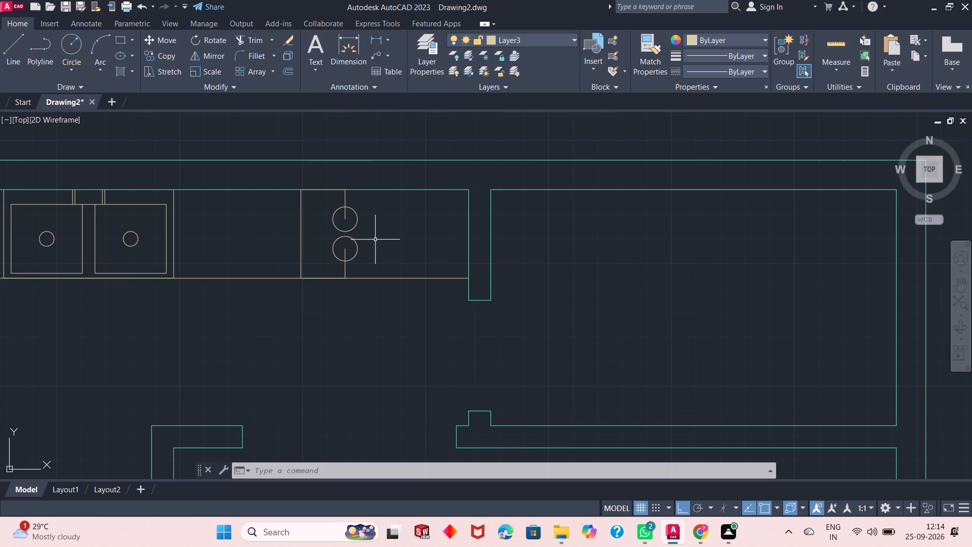
# Undo both 5" circles, the 1'6" by 1' guide lines beside the divider, and the erasure above the double sink.
pyautogui.hotkey('ctrl', 'z')
pyautogui.hotkey('ctrl', 'z')
pyautogui.hotkey('ctrl', 'z')
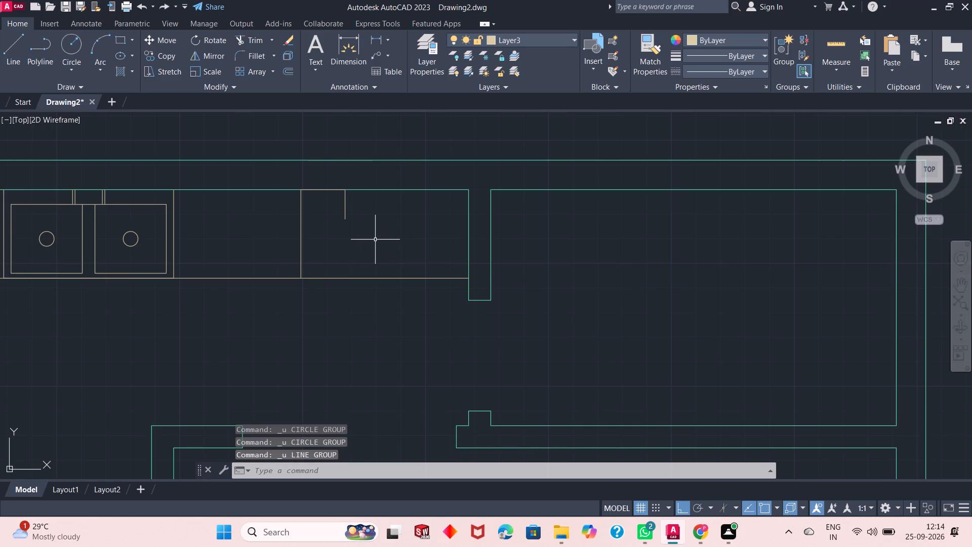
pyautogui.hotkey('ctrl', 'z')
pyautogui.hotkey('ctrl', 'z')
pyautogui.hotkey('ctrl', 'z')
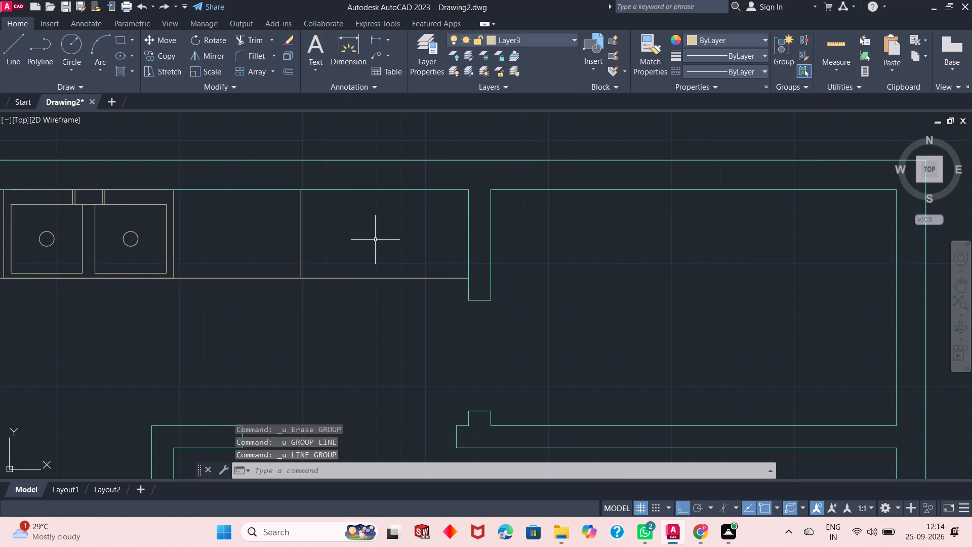
# Draw a line from the divider's upper end, 1'6" along the wall away from the sink and 9" down into the counter.
pyautogui.click(9, 45)
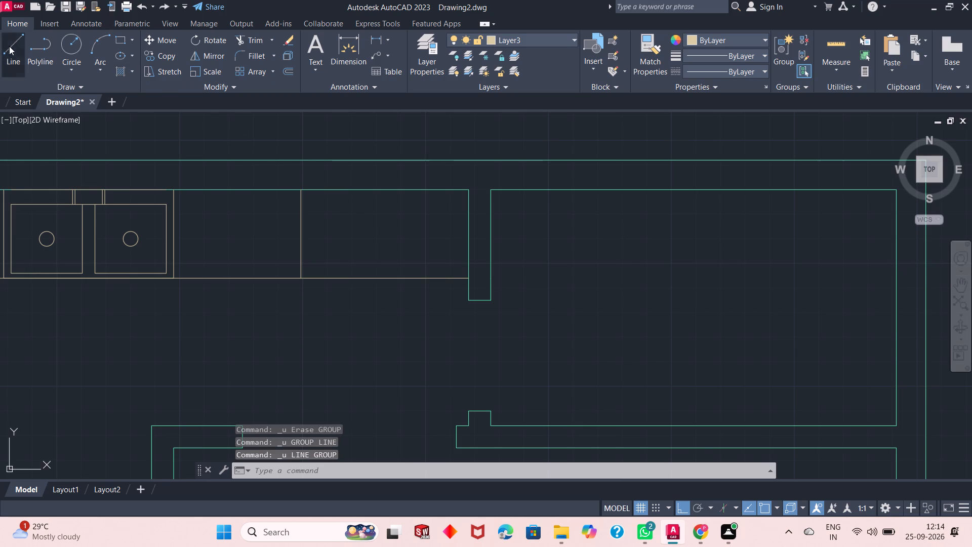
pyautogui.click(303, 189)
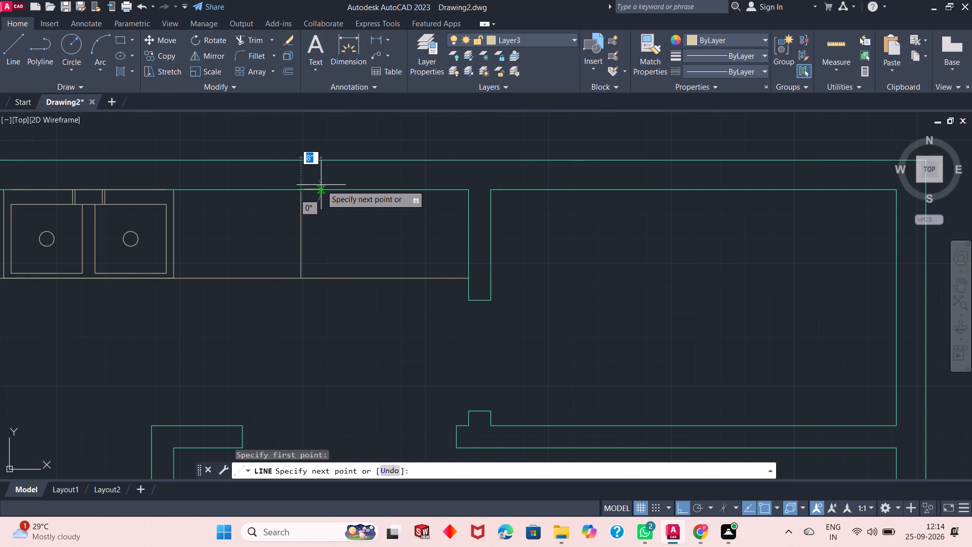
pyautogui.write('1\'6"')
pyautogui.press('Return')
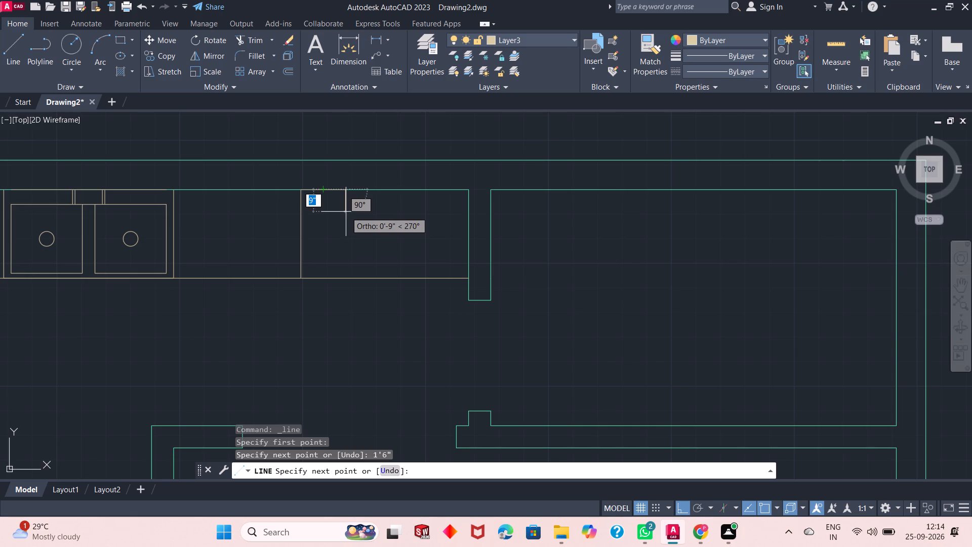
pyautogui.write('9"')
pyautogui.press('Return')
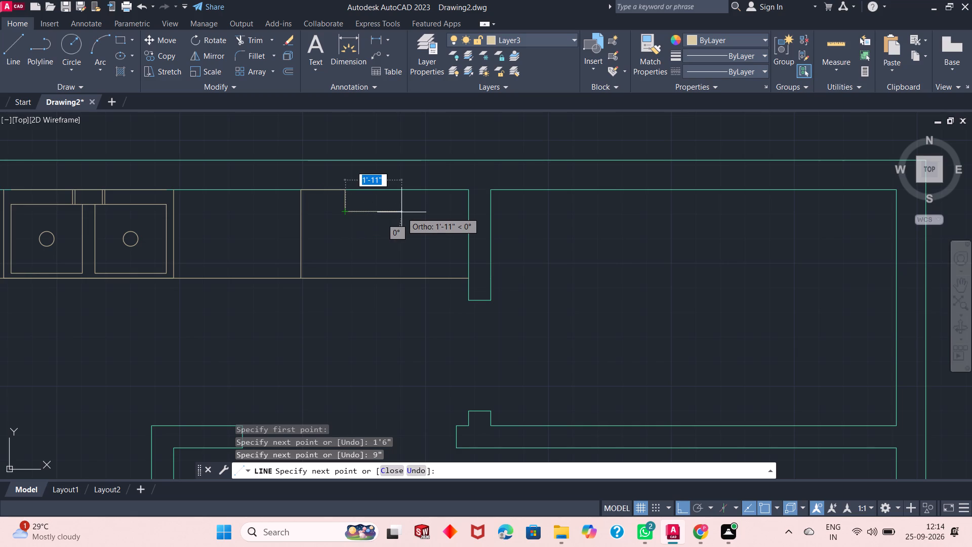
pyautogui.press('Escape')
# Draw a line from the divider's lower end, 1'6" along the counter's front edge away from the sink and 9" up.
pyautogui.click(9, 45)
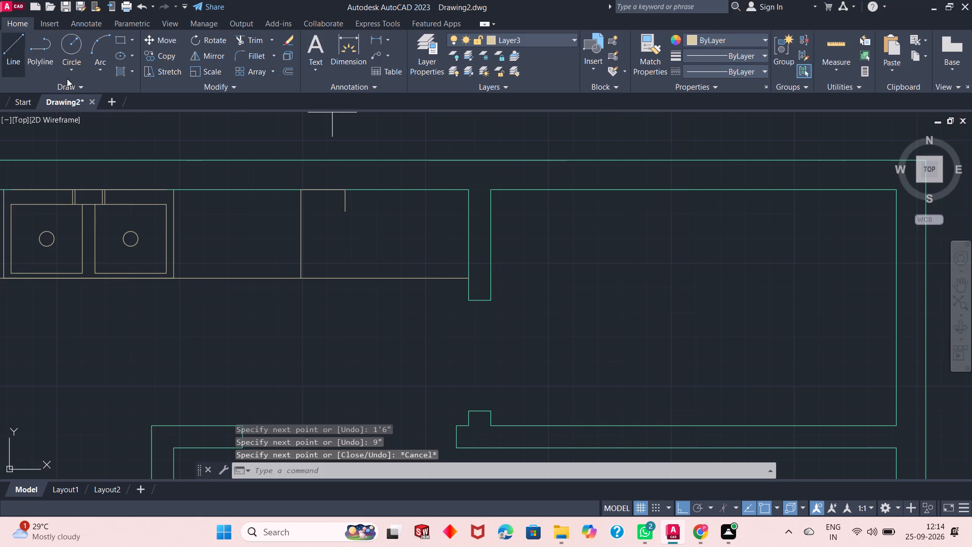
pyautogui.click(299, 279)
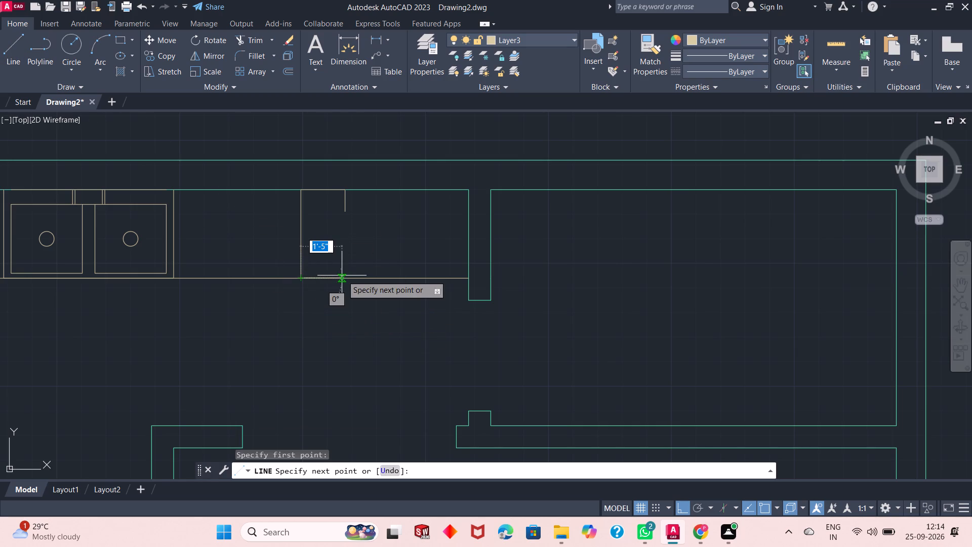
pyautogui.write('1\'6"')
pyautogui.press('Return')
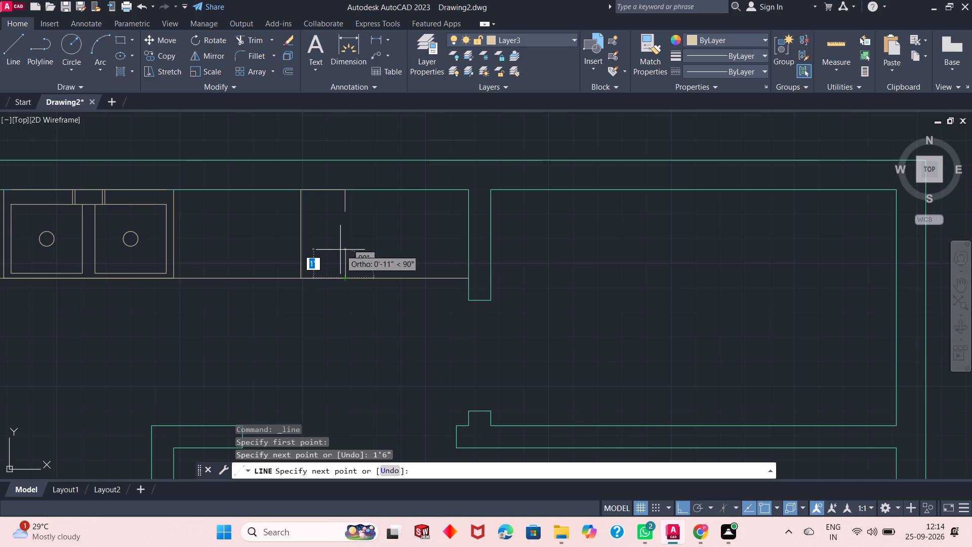
pyautogui.press('9')
pyautogui.hotkey('shift', '"')
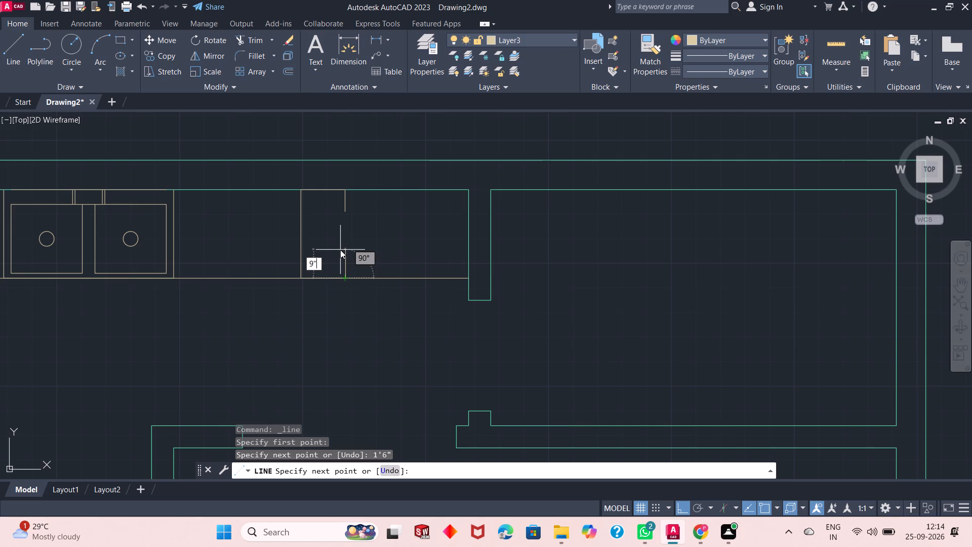
pyautogui.press('Return')
pyautogui.press('Return')
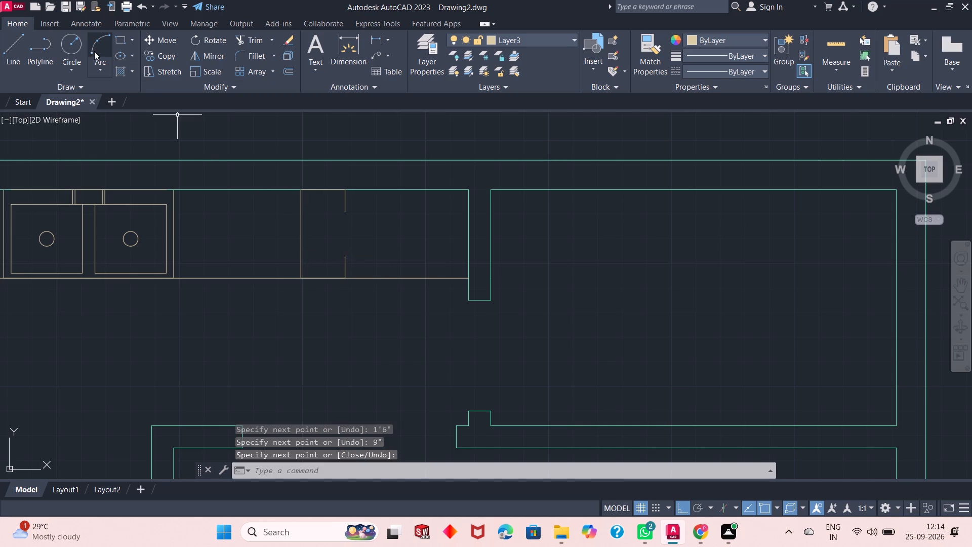
# Draw a circle of 5" radius centred on the upper end of the lower 9" vertical line.
pyautogui.click(77, 48)
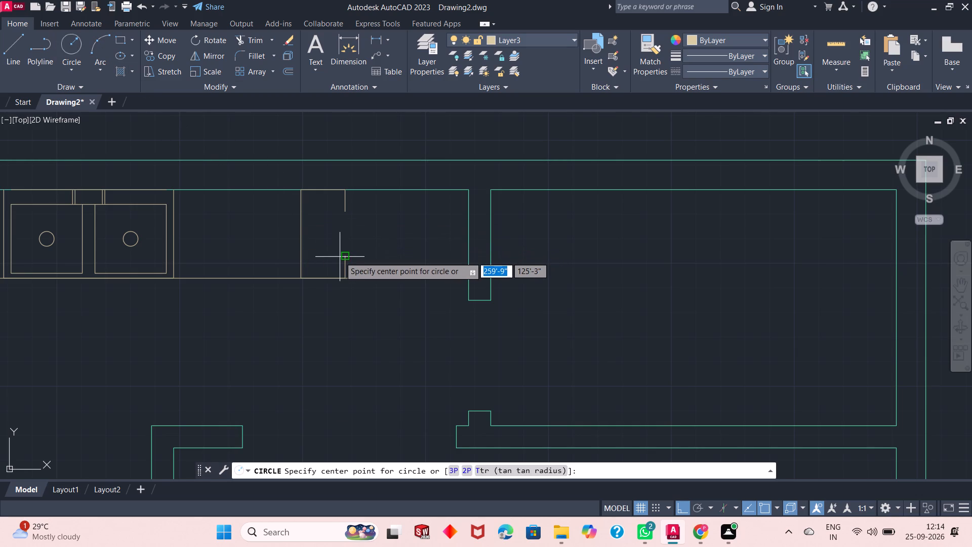
pyautogui.click(344, 257)
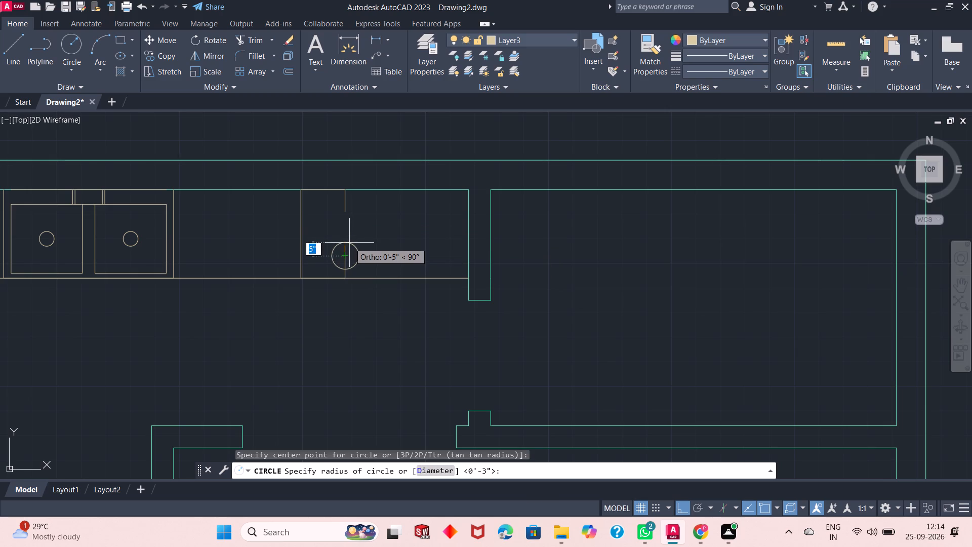
pyautogui.write('5"')
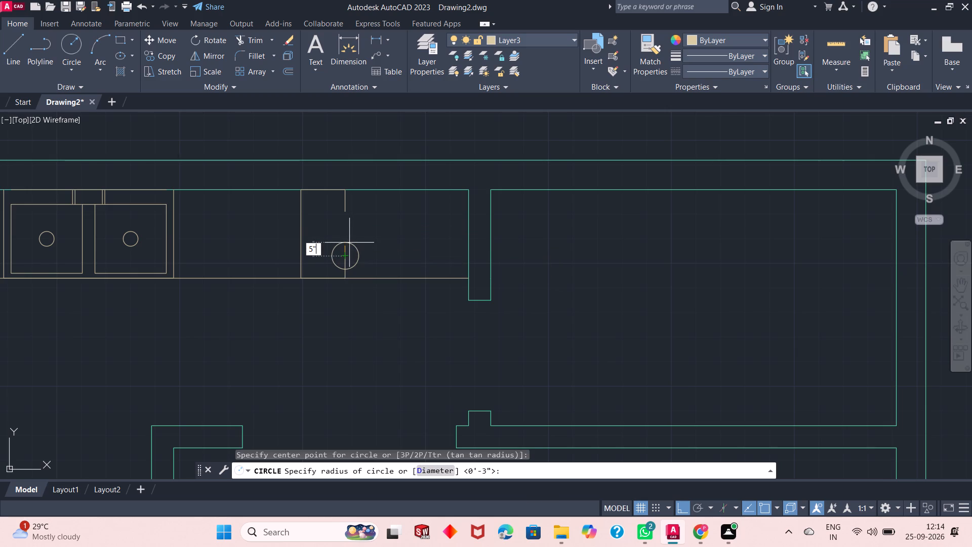
pyautogui.press('Return')
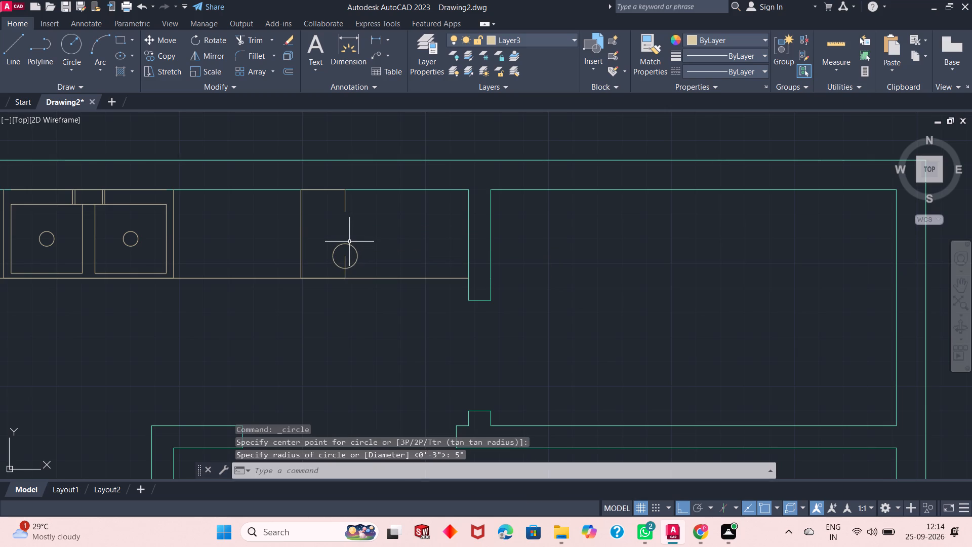
# Draw a circle of 5" radius centred on the lower end of the upper 9" vertical line.
pyautogui.click(70, 49)
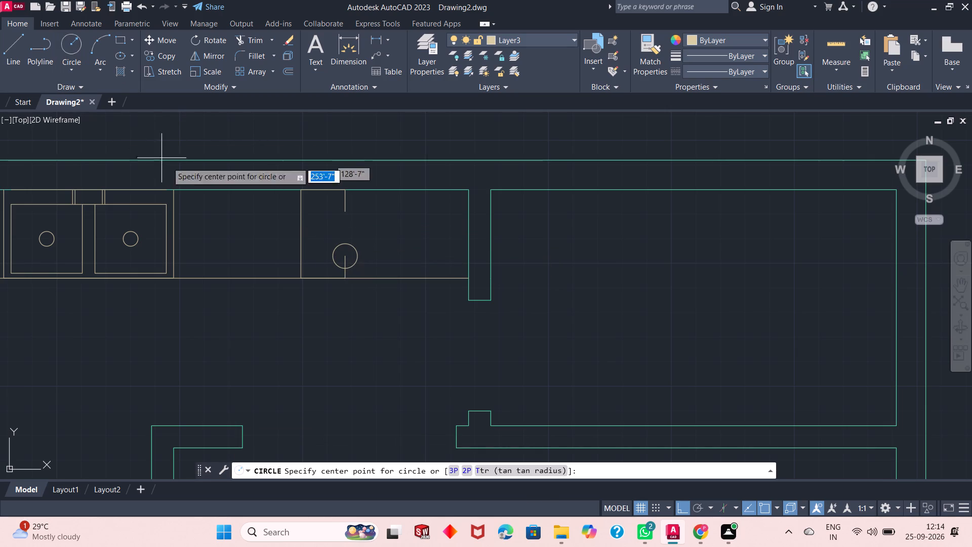
pyautogui.click(342, 210)
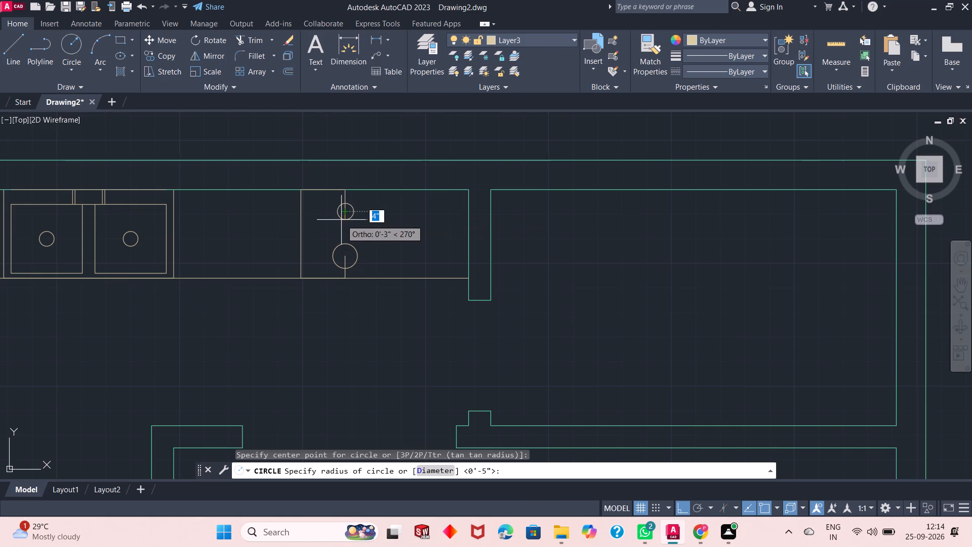
pyautogui.press('5')
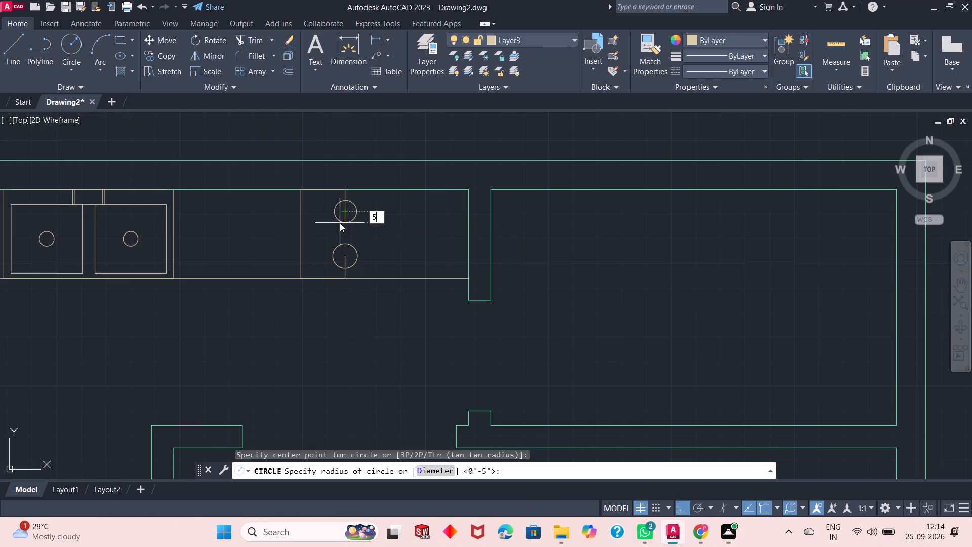
pyautogui.hotkey('shift', '"')
pyautogui.press('Return')
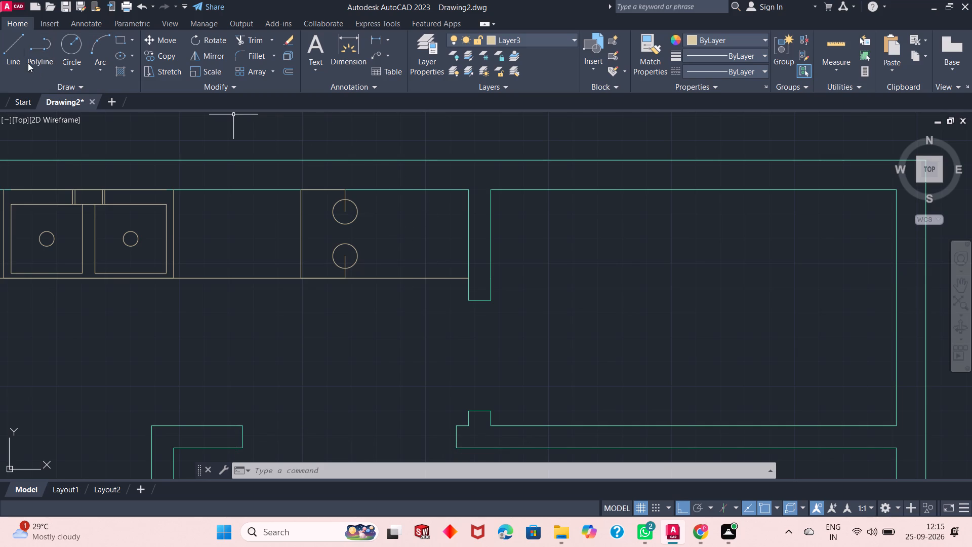
# Draw a line from the counter's far upper corner at the partition wall, 1'6" toward the sink and 9" down.
pyautogui.click(13, 55)
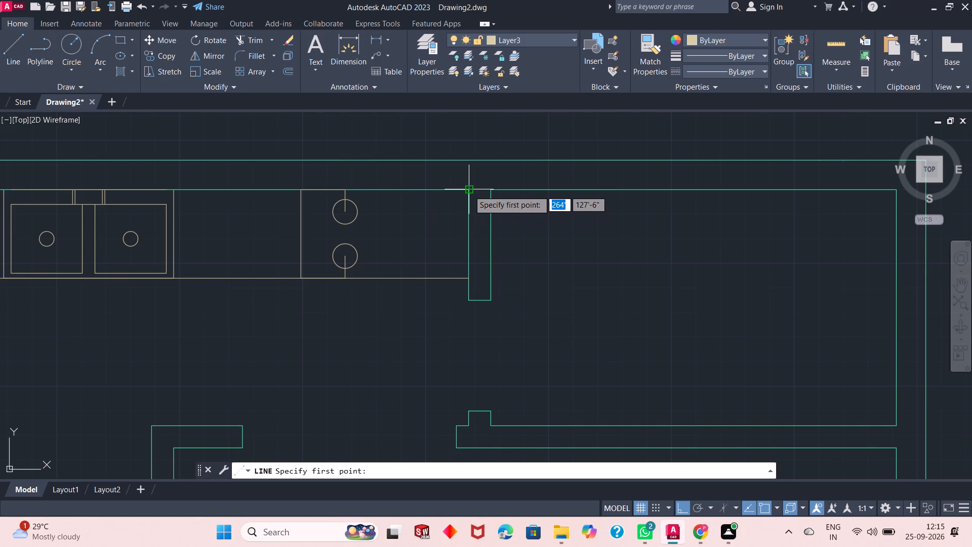
pyautogui.click(469, 190)
pyautogui.write("1'6")
pyautogui.hotkey('shift', '"')
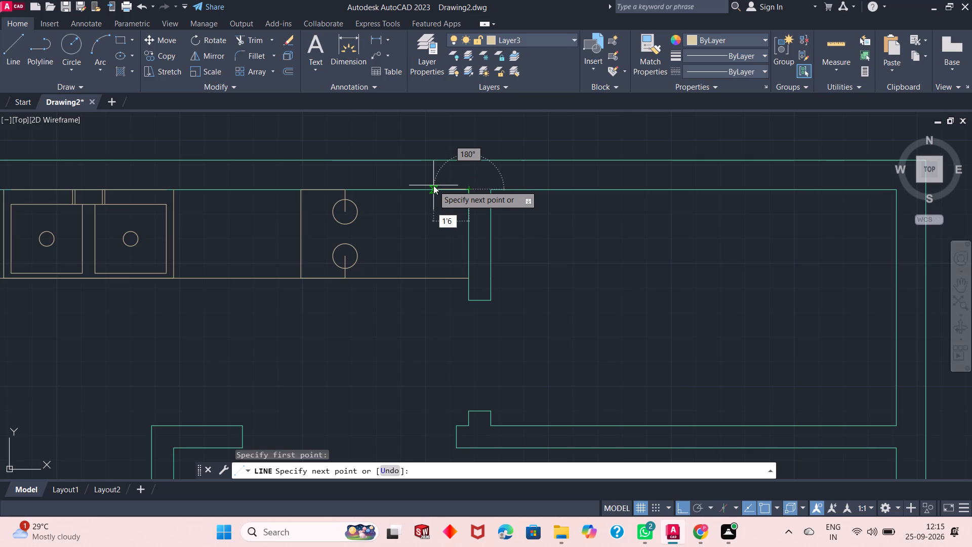
pyautogui.press('Return')
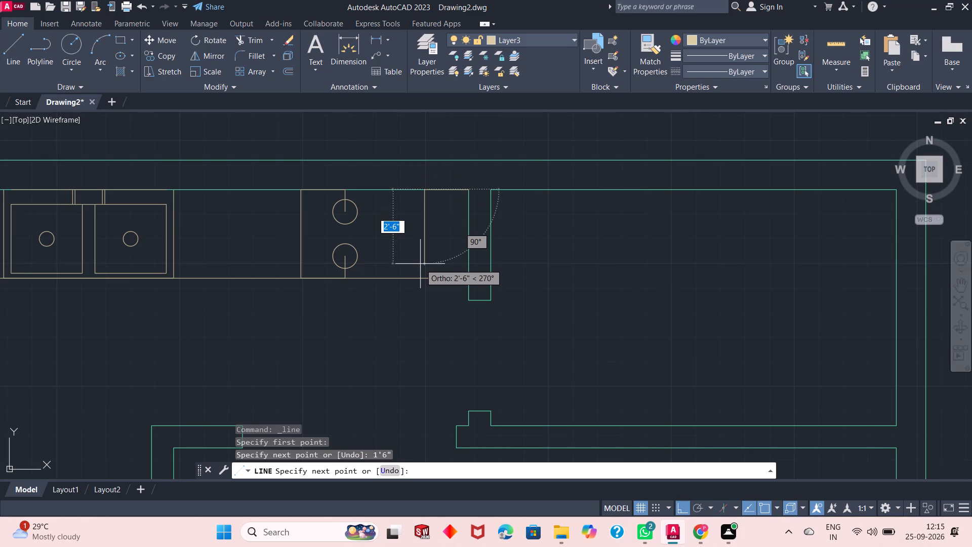
pyautogui.write('9"')
pyautogui.press('Return')
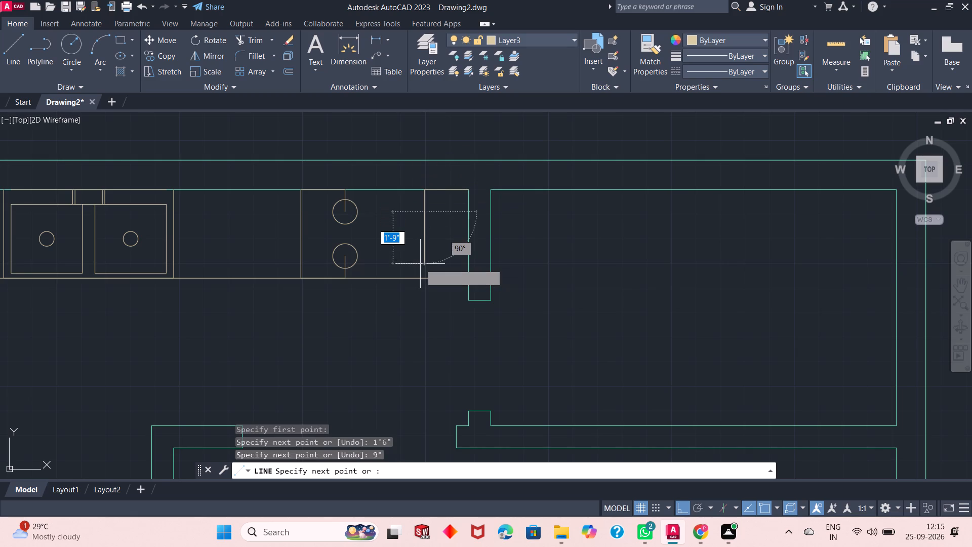
pyautogui.press('Return')
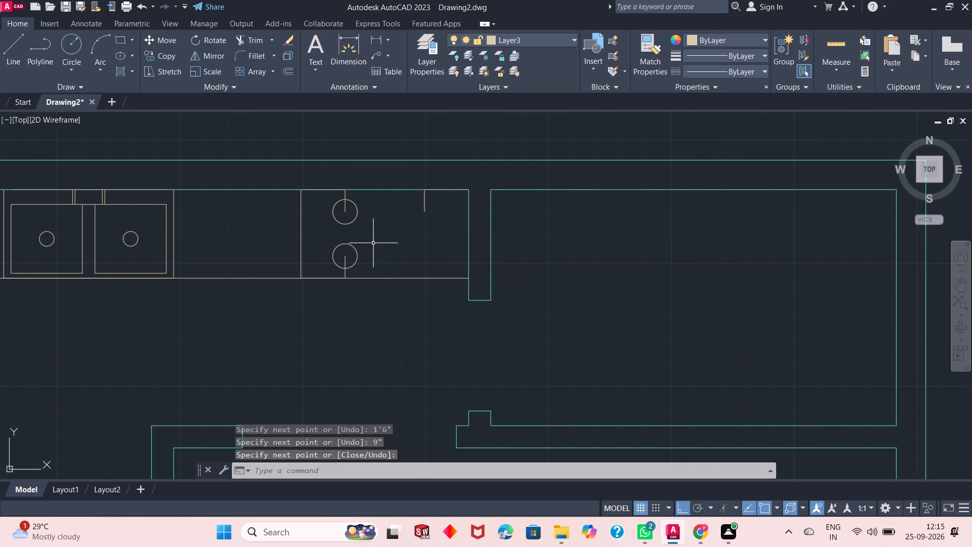
# Draw a line from the counter's front corner at the partition wall, 1'6" toward the sink and 9" up.
pyautogui.press('Return')
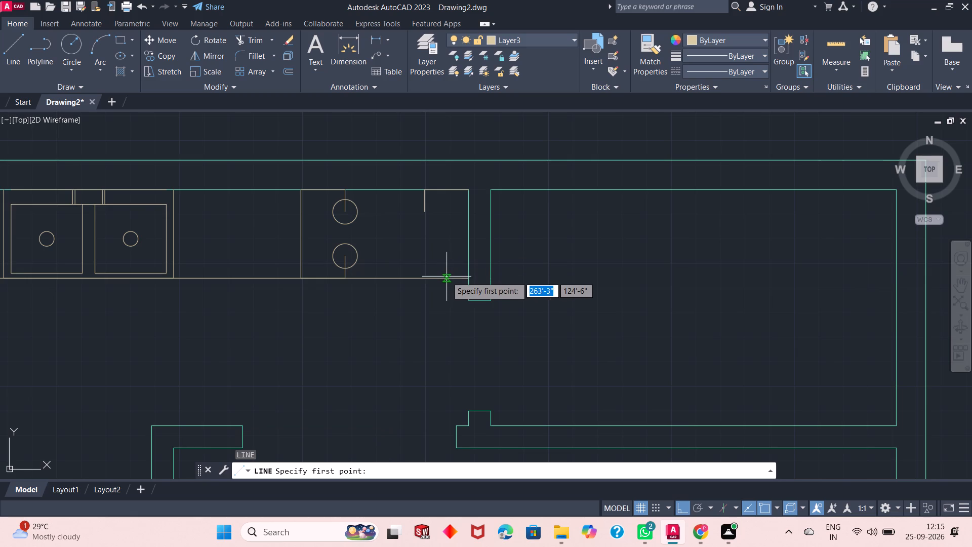
pyautogui.click(466, 280)
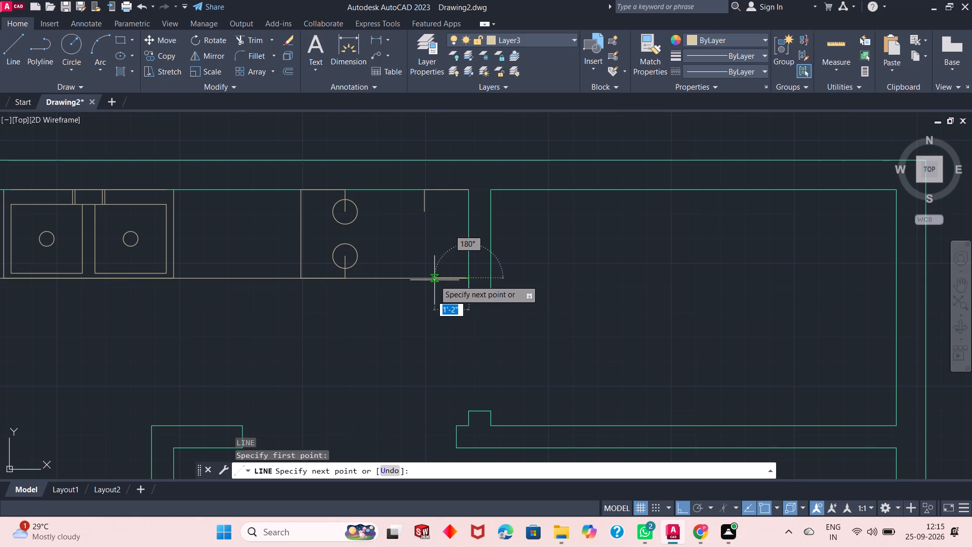
pyautogui.write('1\'6"')
pyautogui.press('Return')
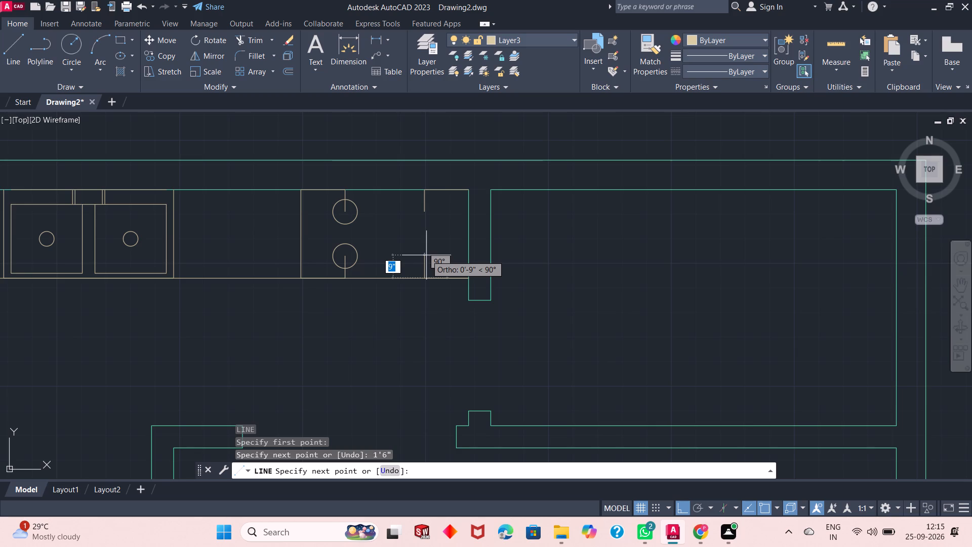
pyautogui.write('9"')
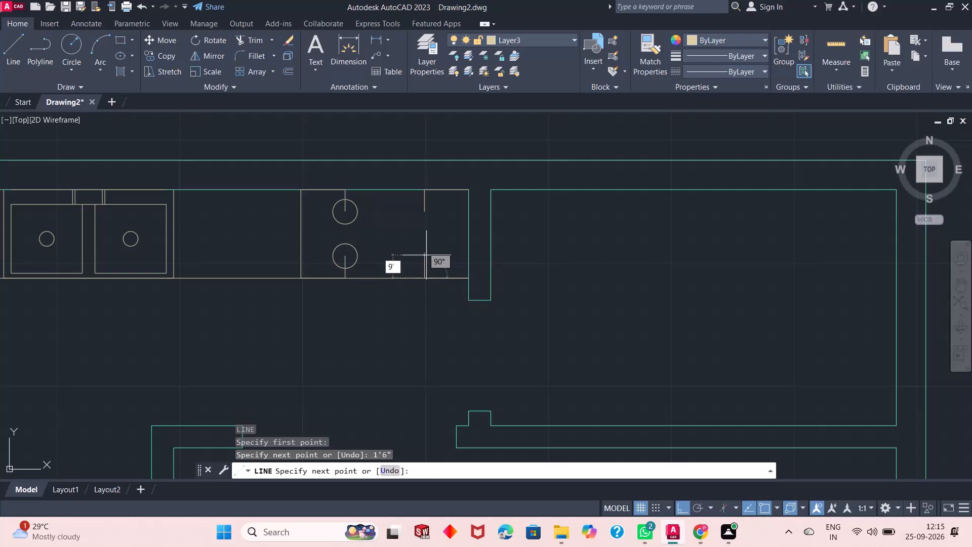
pyautogui.press('Return')
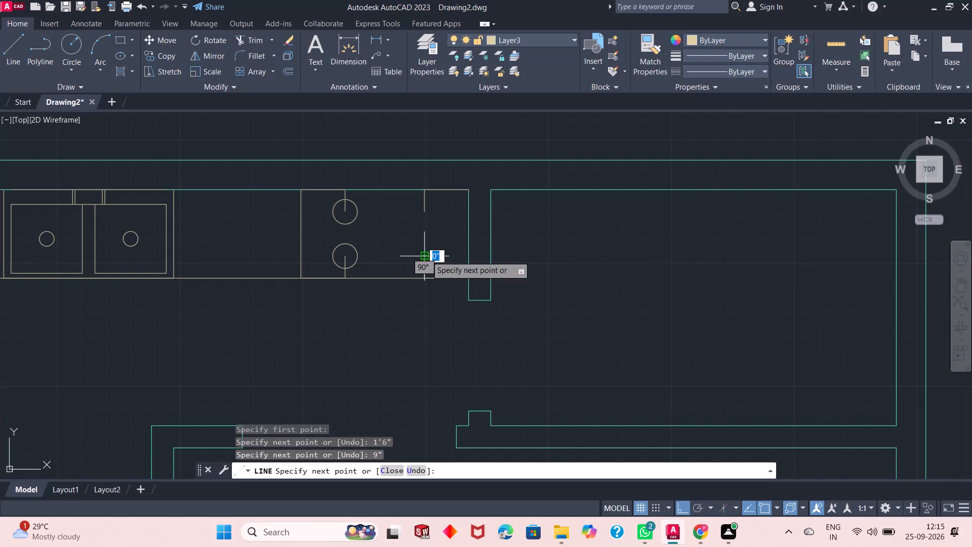
pyautogui.rightClick(426, 256)
pyautogui.click(437, 265)
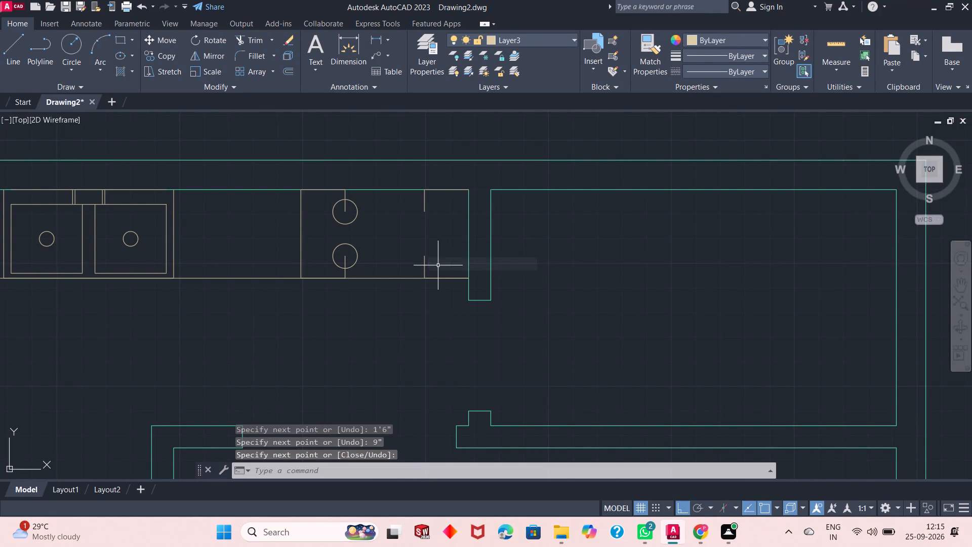
# Draw a circle of 5" radius centred on the lower end of the upper 9" vertical line nearest the partition wall.
pyautogui.click(68, 48)
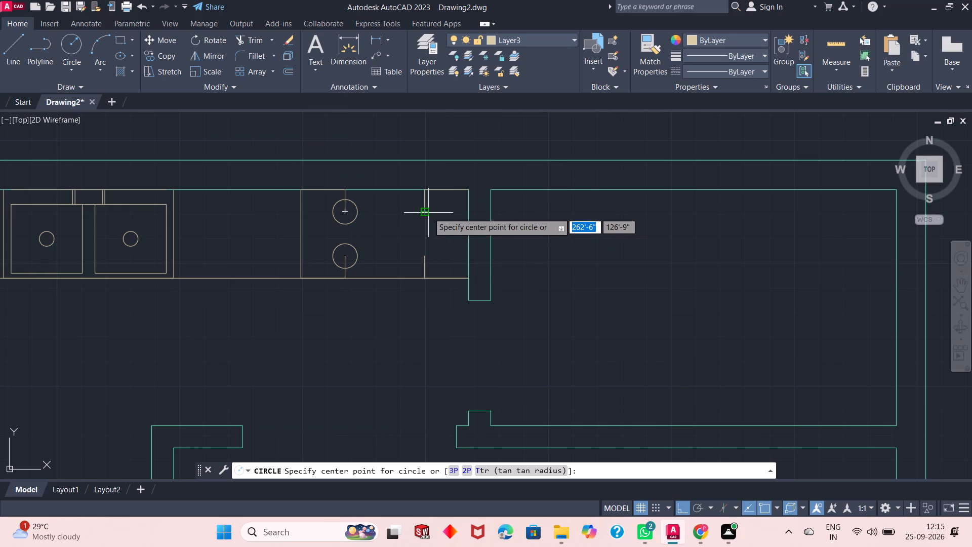
pyautogui.click(428, 212)
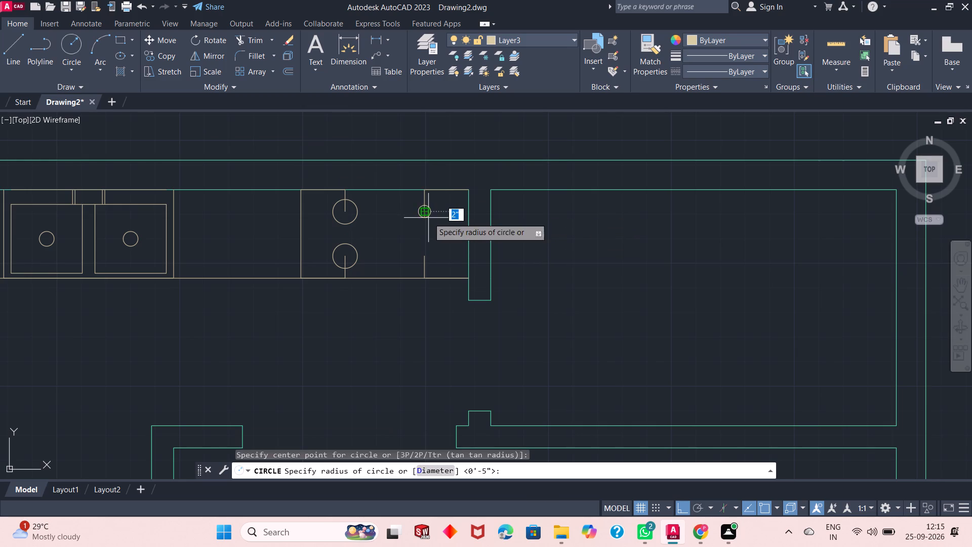
pyautogui.write('5"')
pyautogui.press('Return')
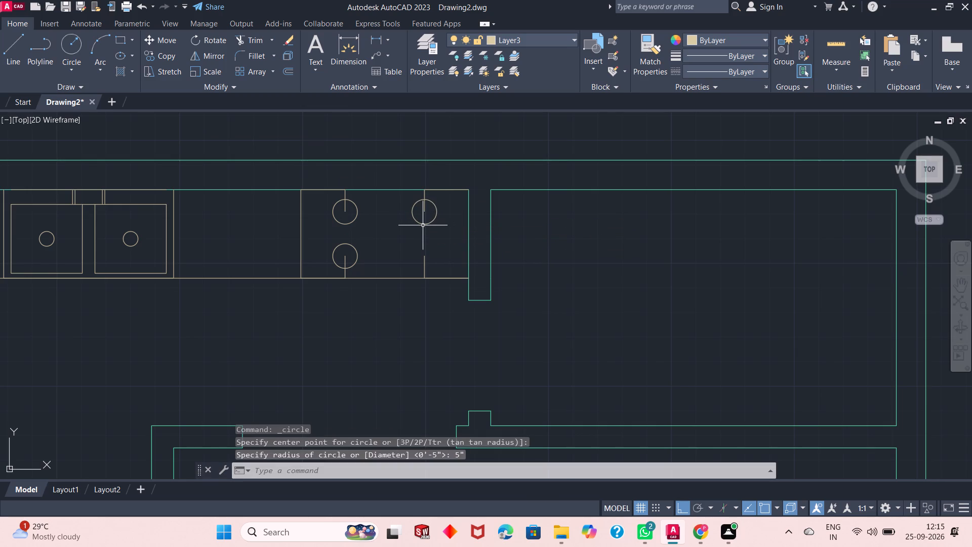
# Draw a circle of 5" radius centred on the upper end of the lower 9" vertical line nearest the partition wall.
pyautogui.press('Return')
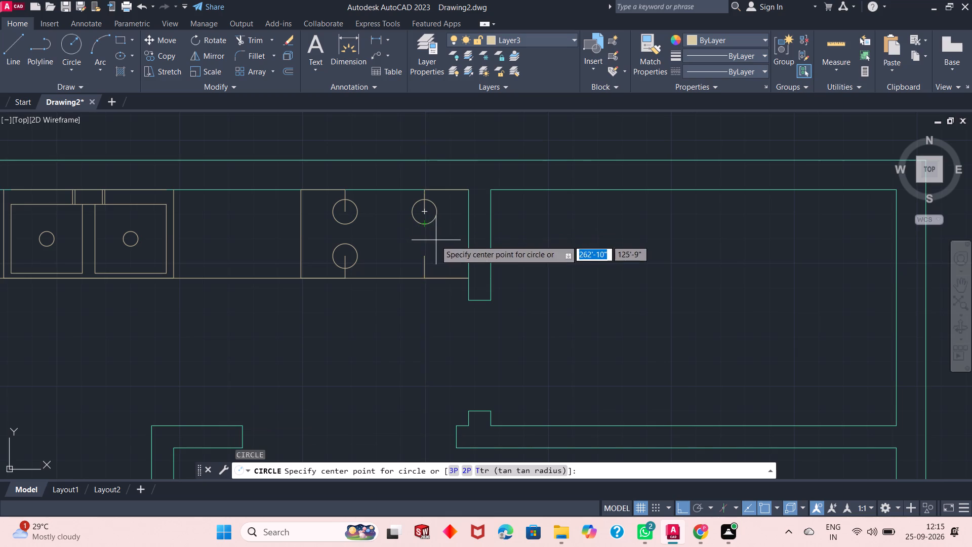
pyautogui.click(423, 256)
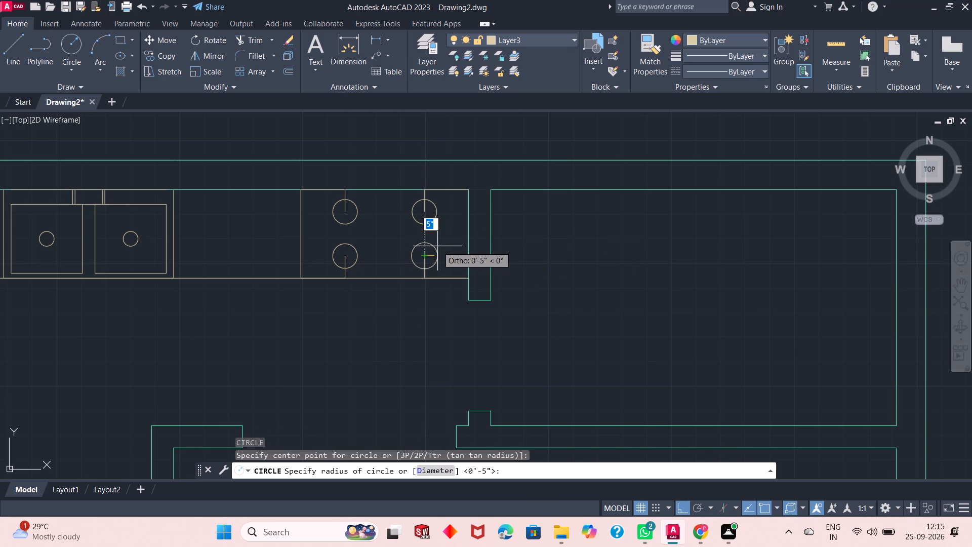
pyautogui.press('5')
pyautogui.hotkey('shift', '"')
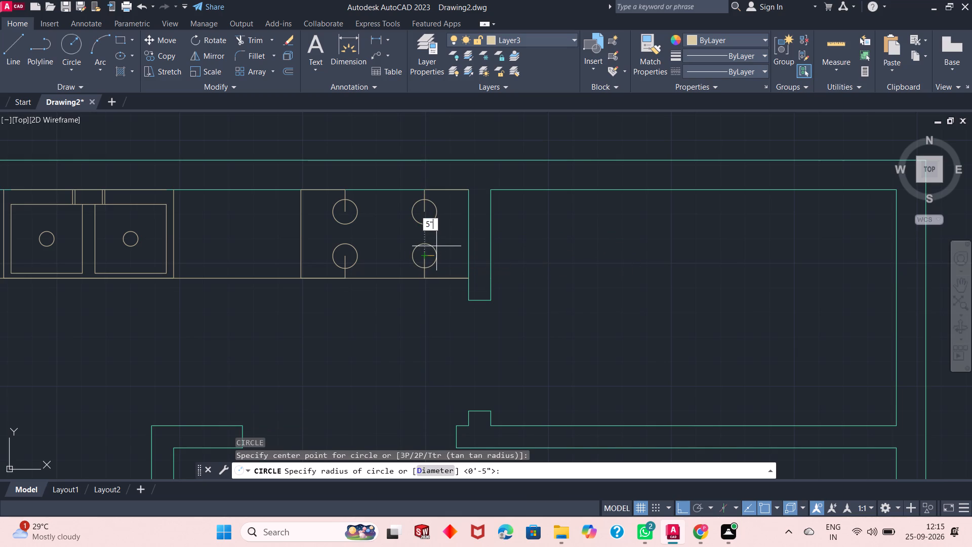
pyautogui.press('Return')
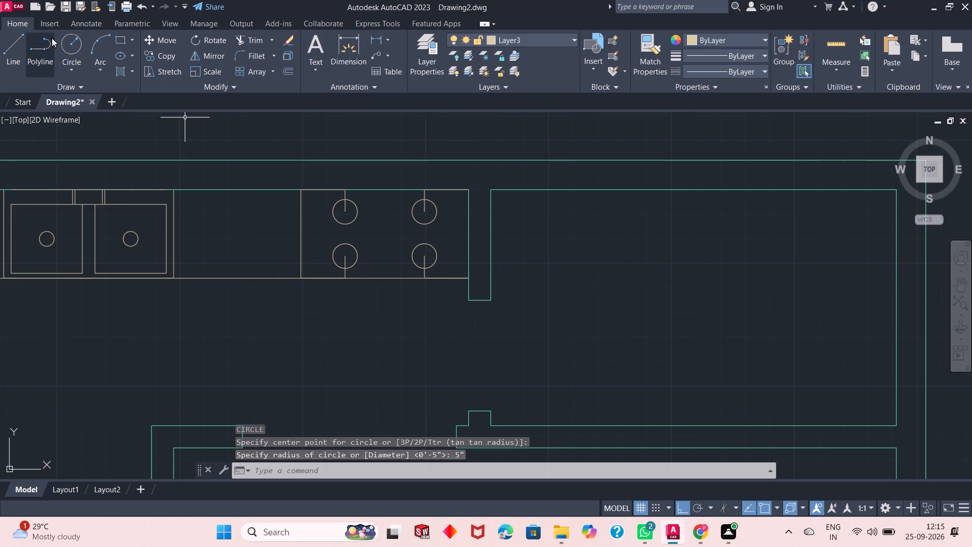
# Erase the eight horizontal and vertical construction lines used to locate the four burner circles.
pyautogui.click(346, 195)
pyautogui.click(326, 188)
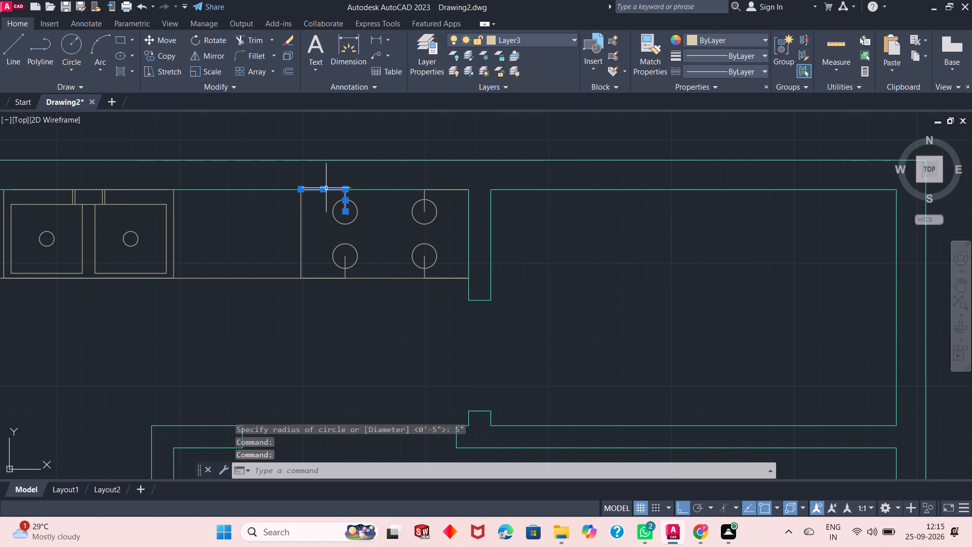
pyautogui.click(321, 279)
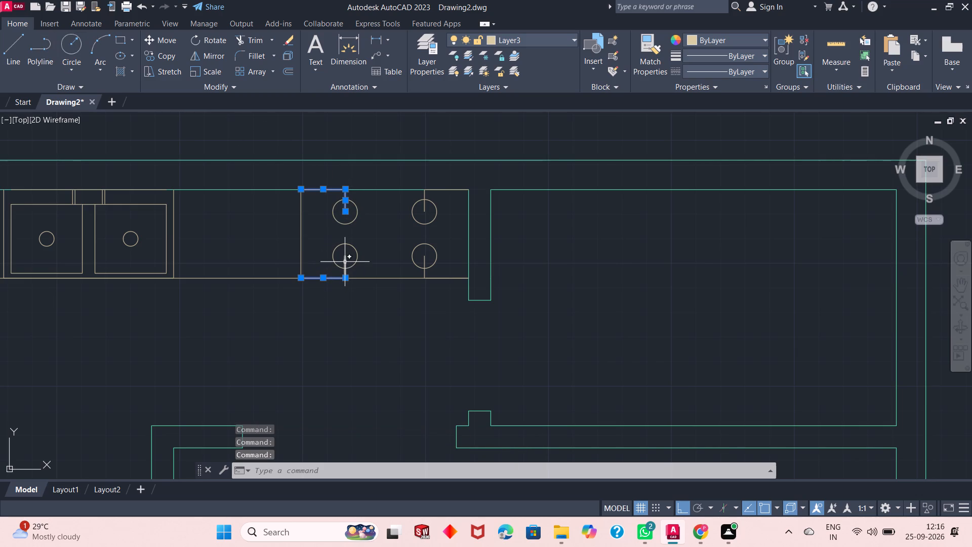
pyautogui.click(345, 261)
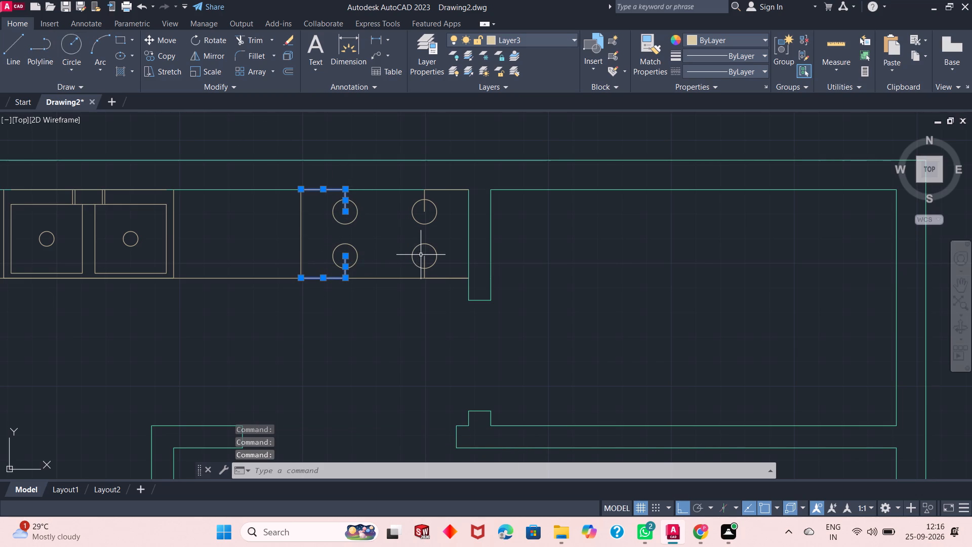
pyautogui.click(425, 261)
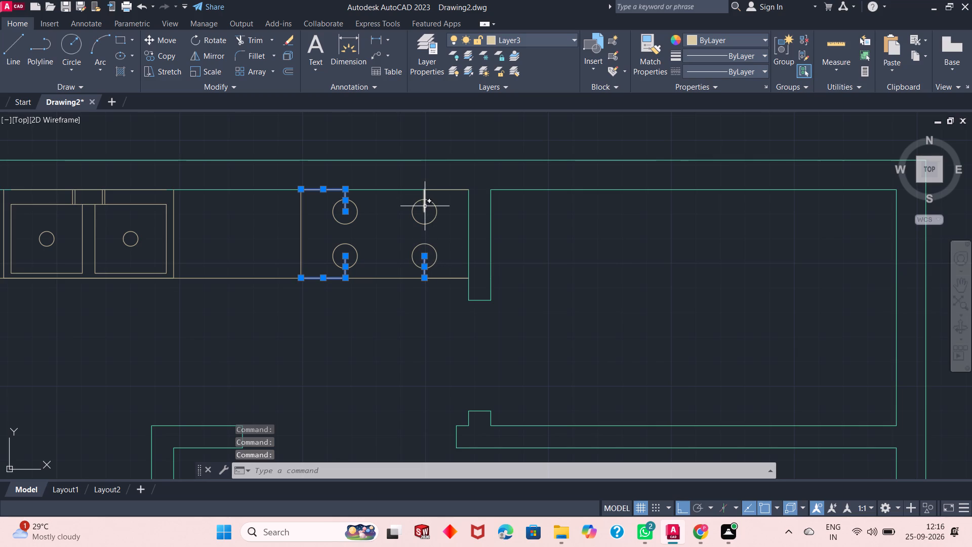
pyautogui.click(425, 208)
pyautogui.click(438, 189)
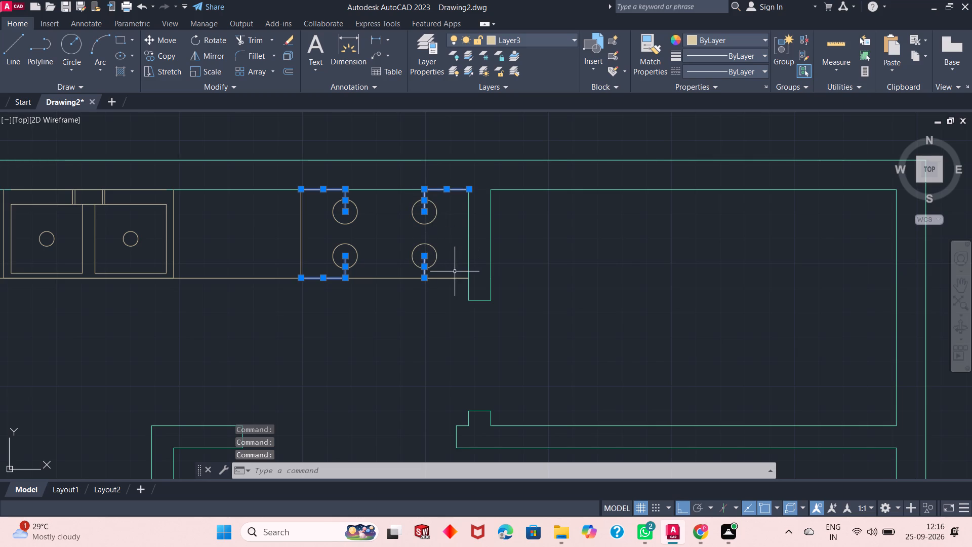
pyautogui.click(451, 279)
pyautogui.rightClick(354, 300)
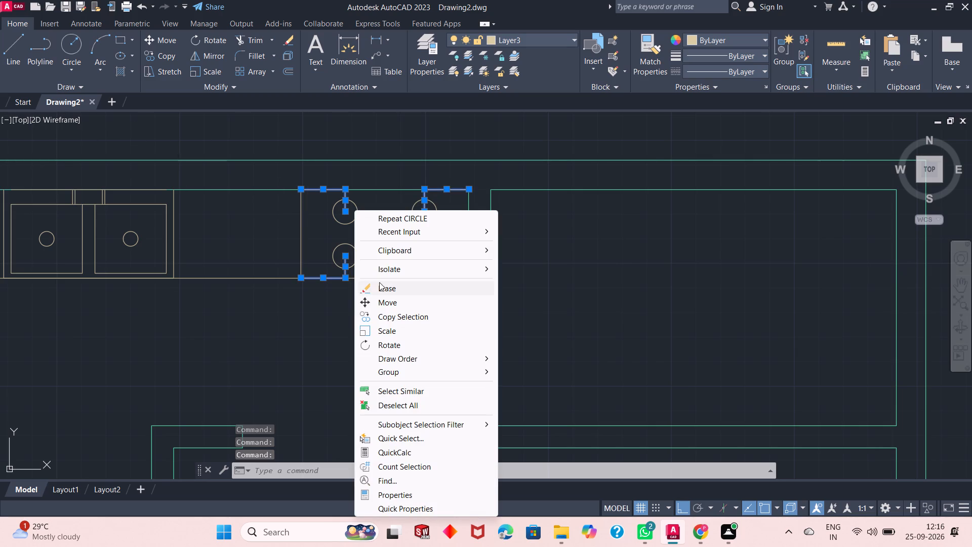
pyautogui.click(389, 290)
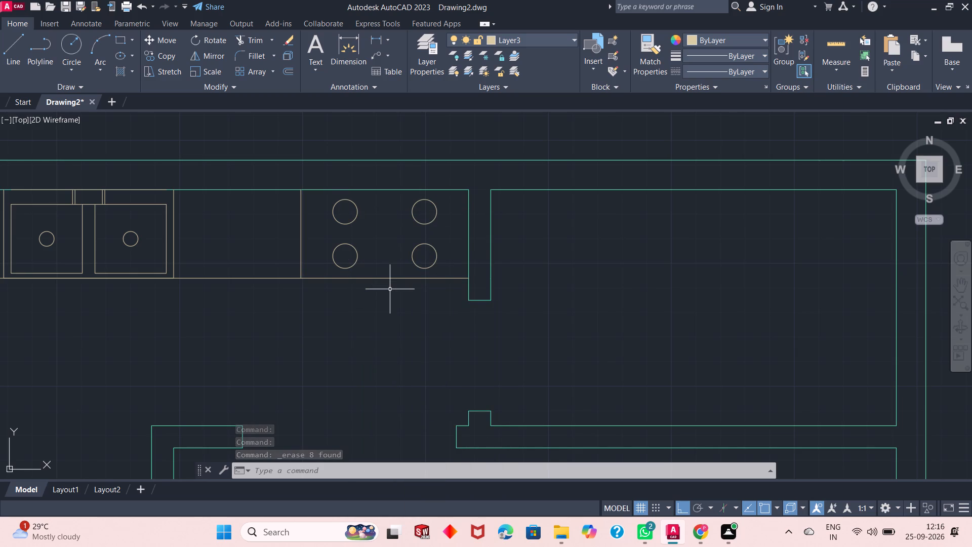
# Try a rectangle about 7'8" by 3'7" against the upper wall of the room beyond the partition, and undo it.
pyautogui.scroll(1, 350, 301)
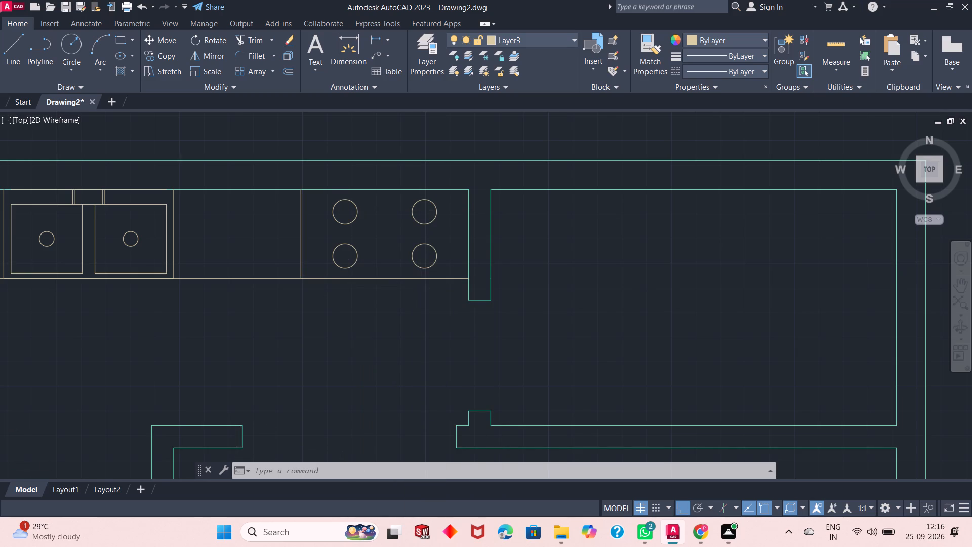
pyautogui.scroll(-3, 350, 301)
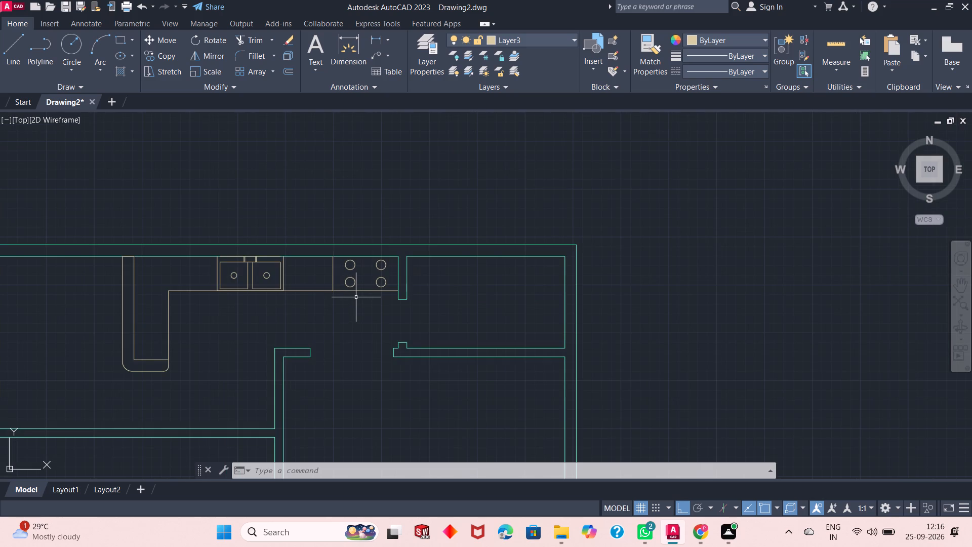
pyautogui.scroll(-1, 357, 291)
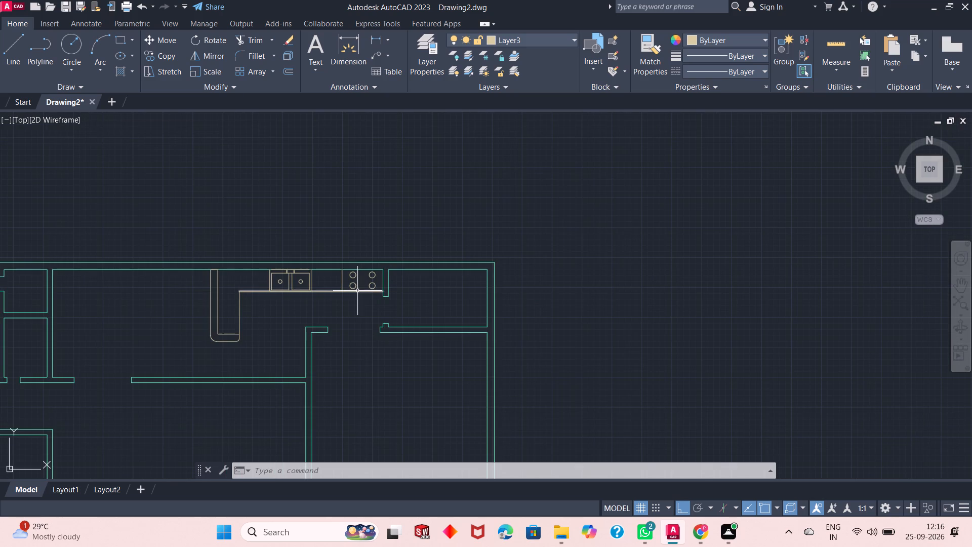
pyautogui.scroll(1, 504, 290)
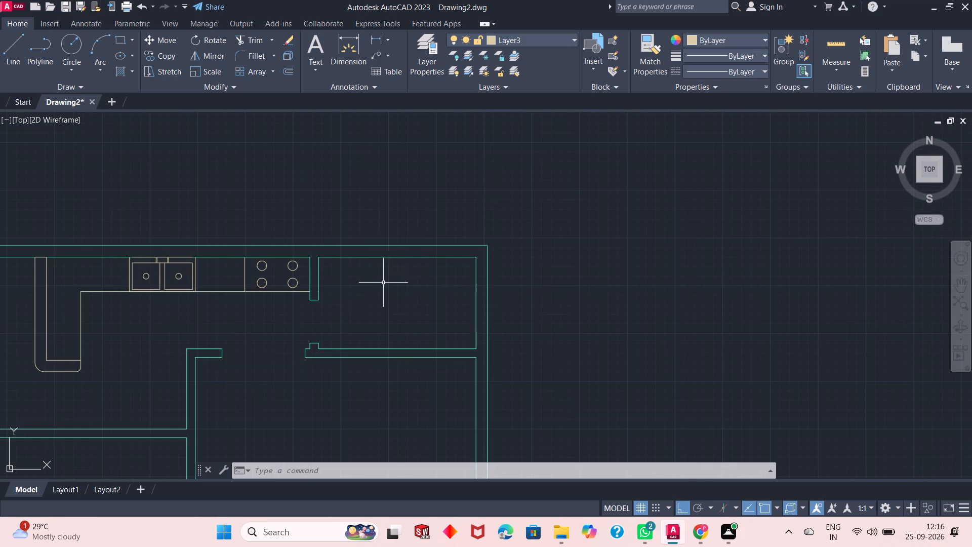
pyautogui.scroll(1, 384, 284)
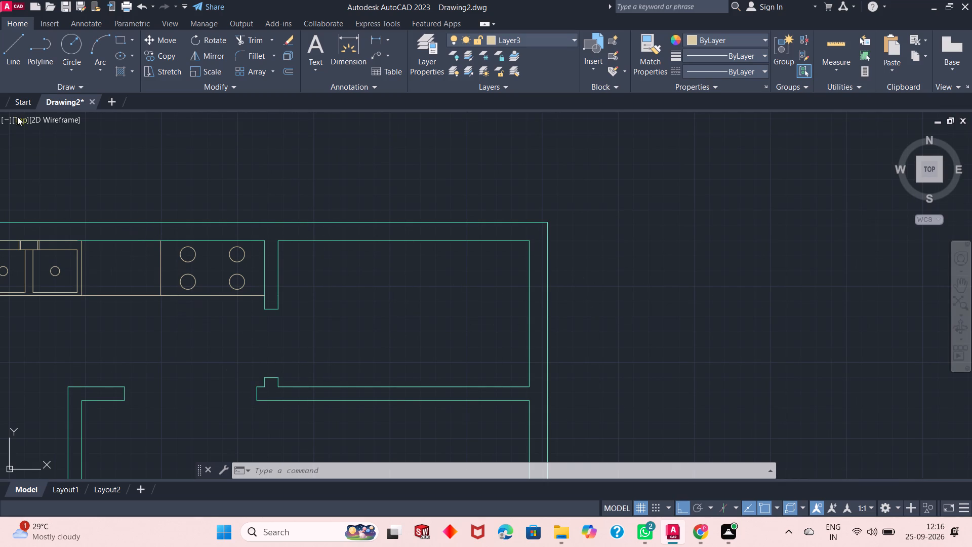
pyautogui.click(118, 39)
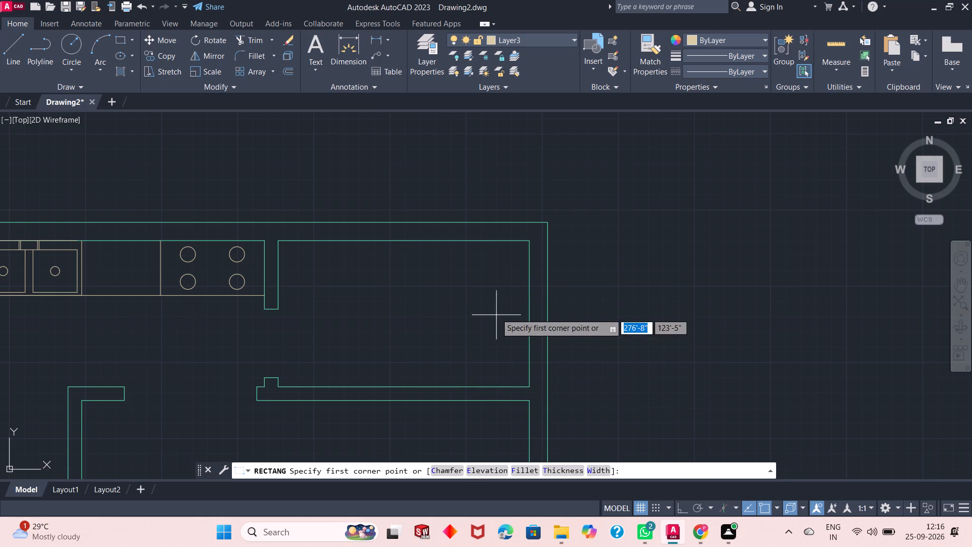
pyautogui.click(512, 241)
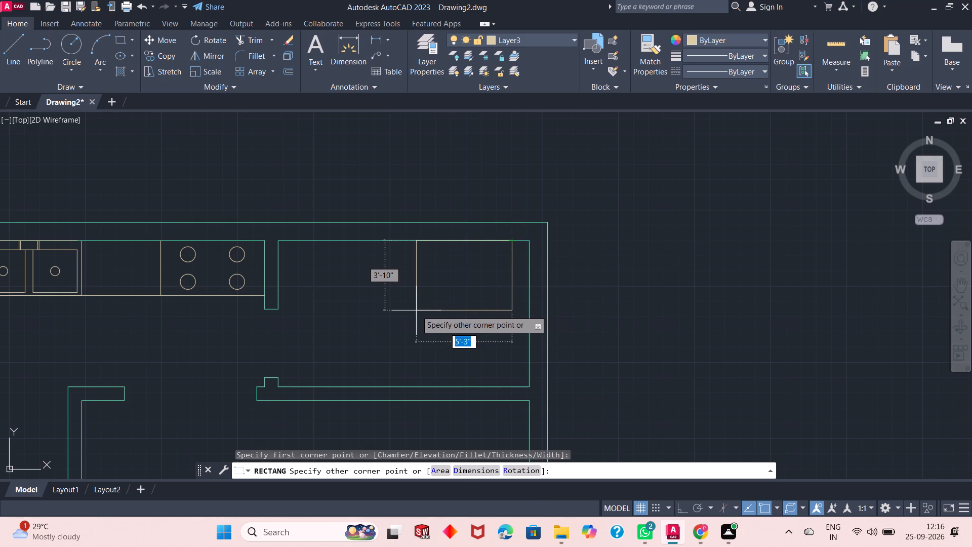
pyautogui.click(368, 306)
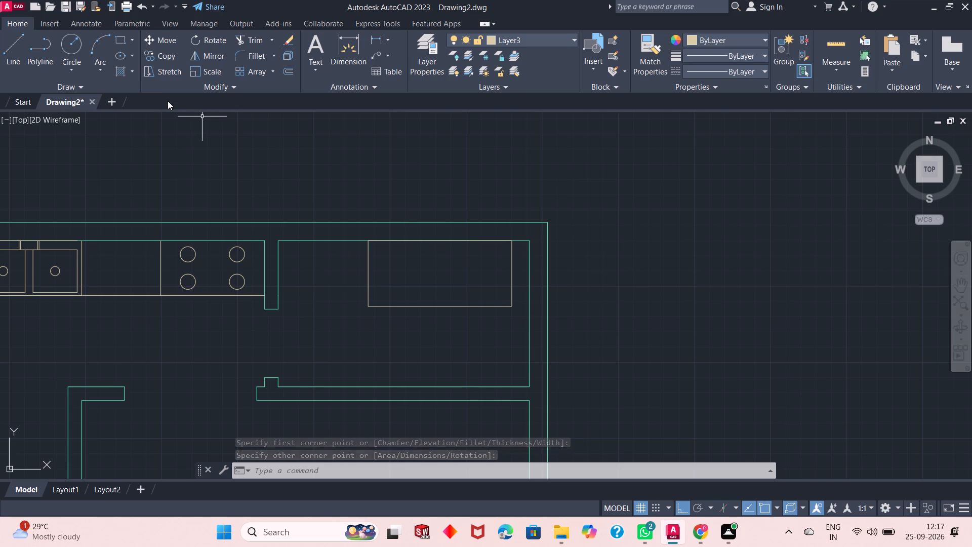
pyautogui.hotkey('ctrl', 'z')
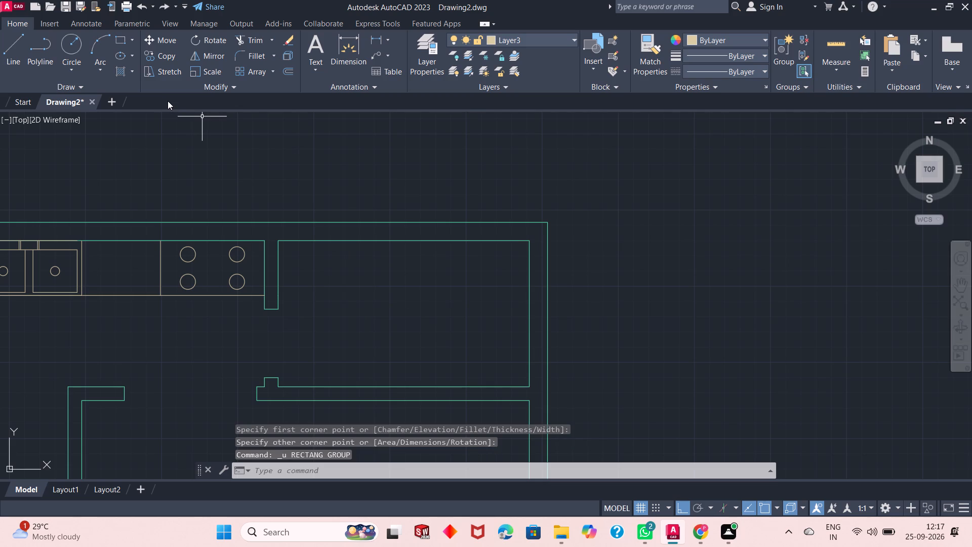
# Draw a rectangle about 8' wide and 3'9" deep along the inner upper wall of the room beyond the partition.
pyautogui.click(122, 43)
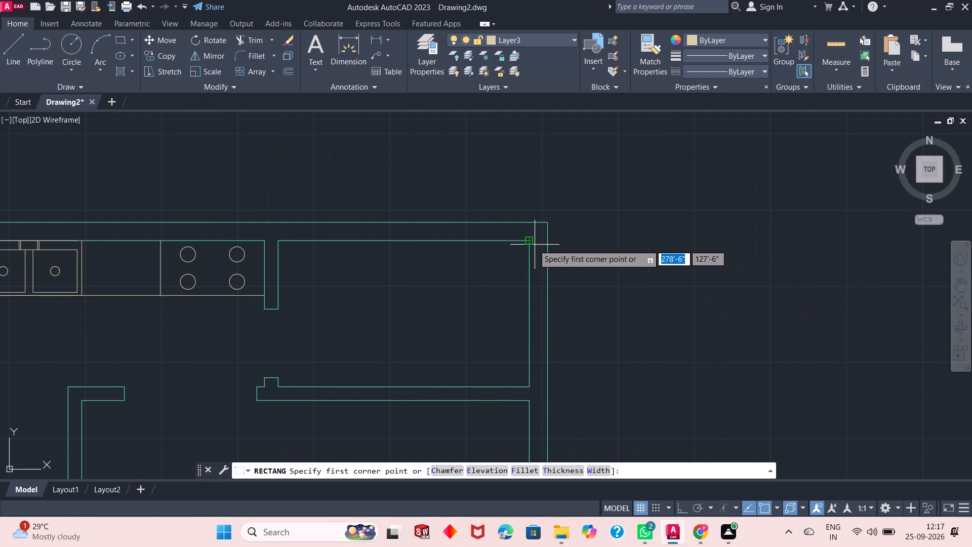
pyautogui.click(507, 241)
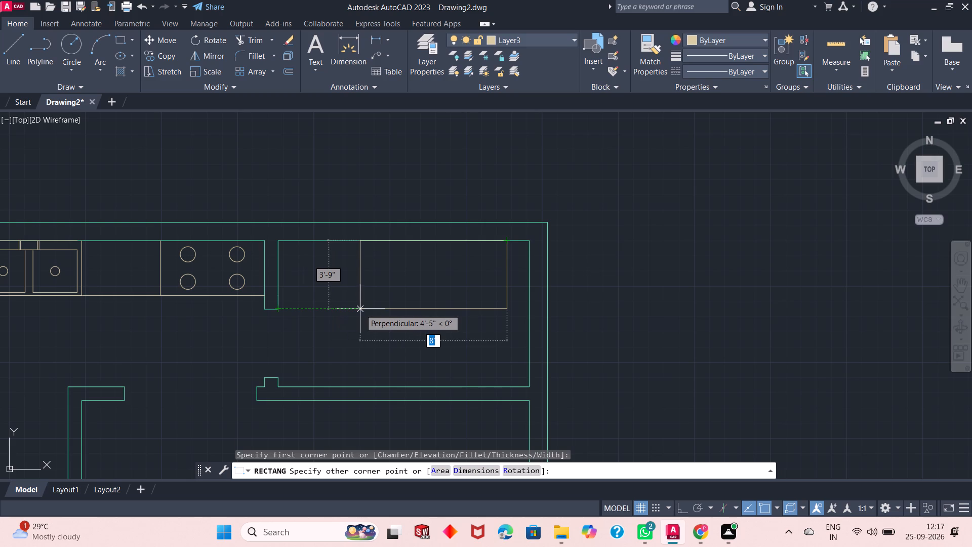
pyautogui.click(360, 309)
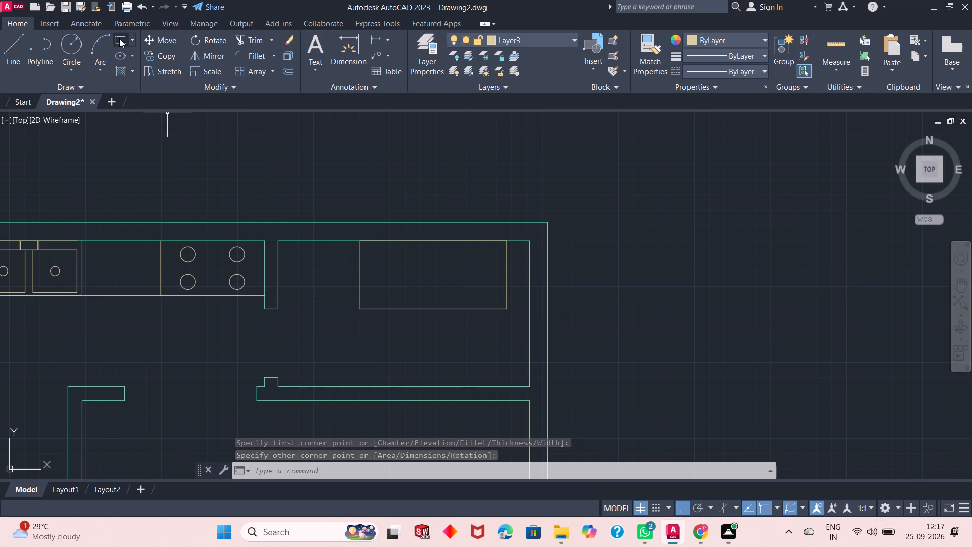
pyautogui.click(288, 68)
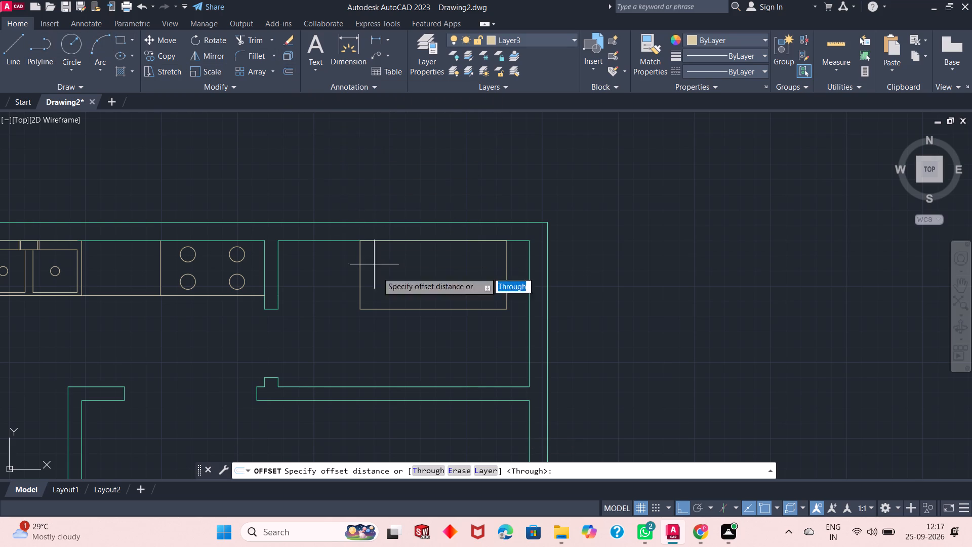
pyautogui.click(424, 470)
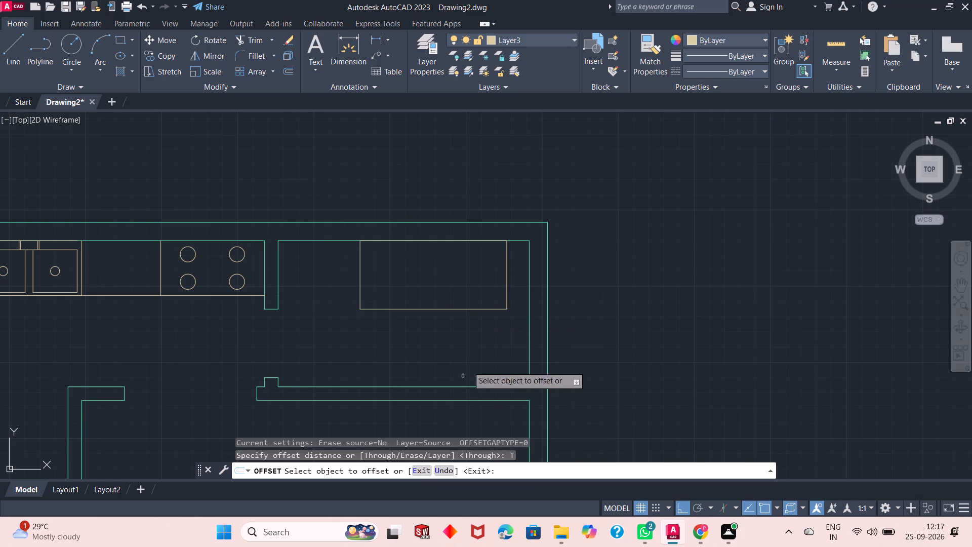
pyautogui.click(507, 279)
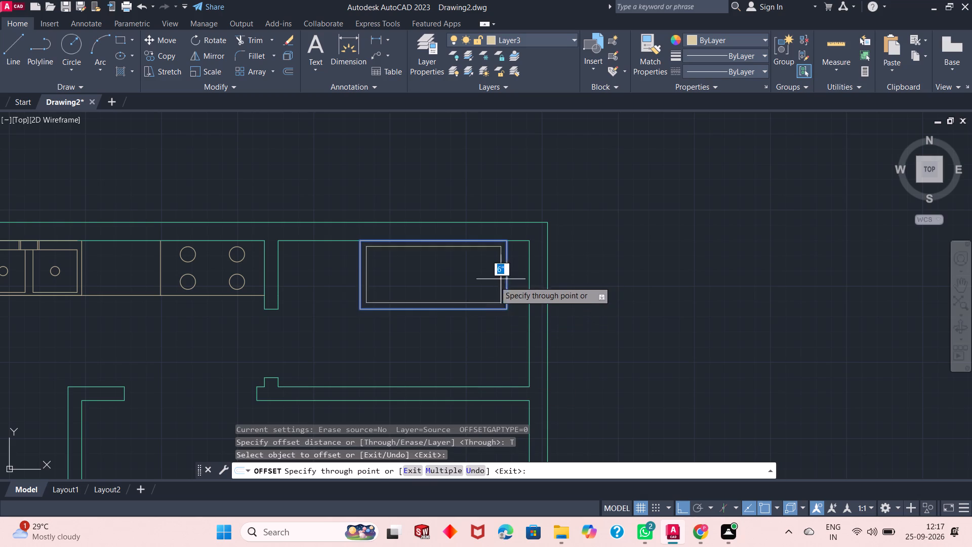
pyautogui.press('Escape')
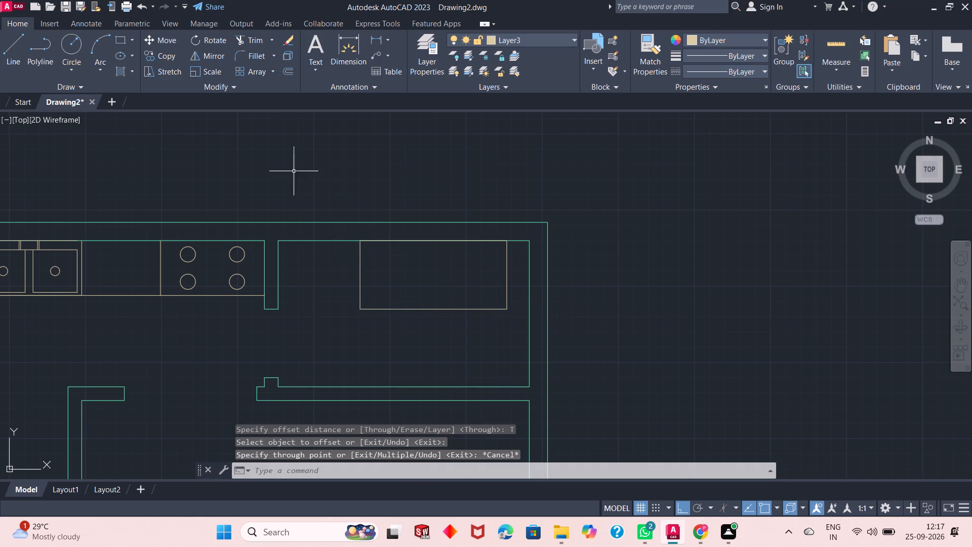
# Explode the new rectangle against the upper wall into separate lines.
pyautogui.click(287, 56)
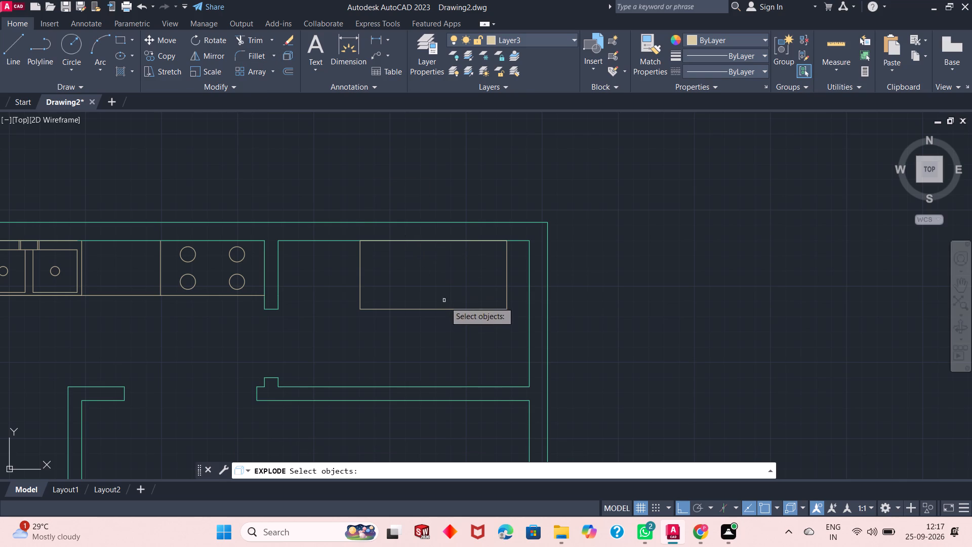
pyautogui.click(457, 310)
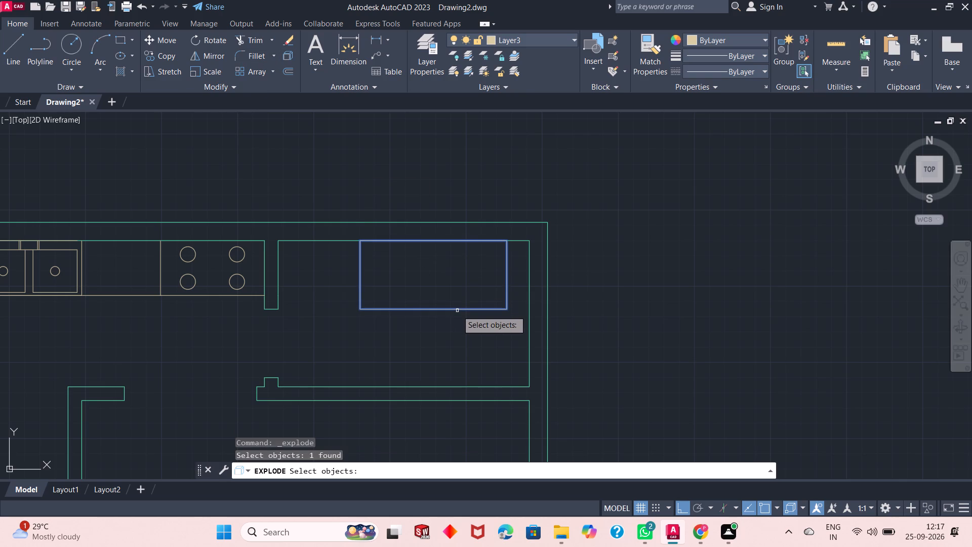
pyautogui.press('Return')
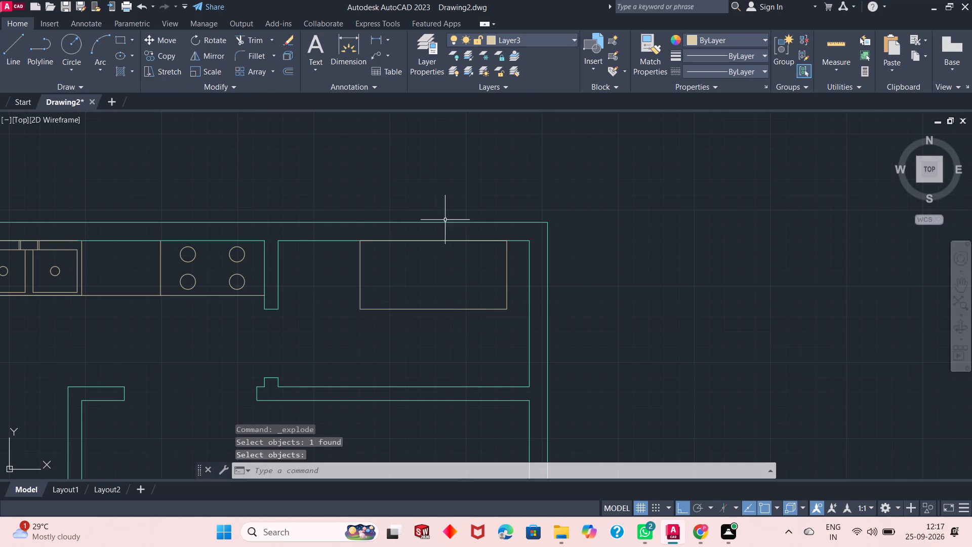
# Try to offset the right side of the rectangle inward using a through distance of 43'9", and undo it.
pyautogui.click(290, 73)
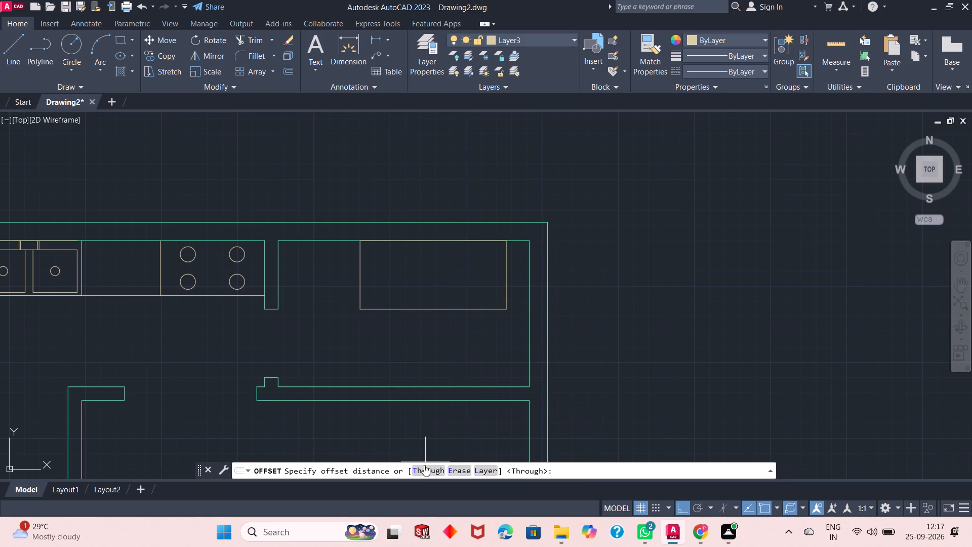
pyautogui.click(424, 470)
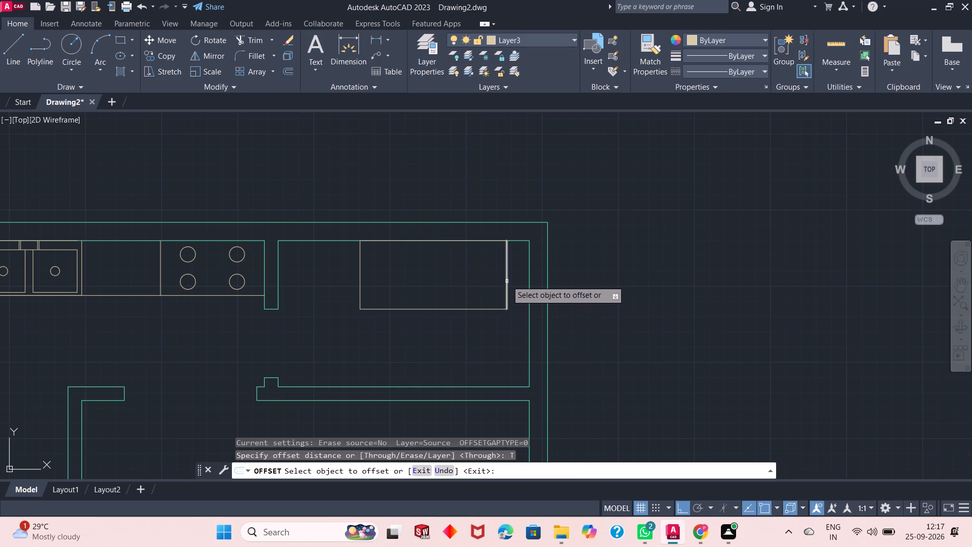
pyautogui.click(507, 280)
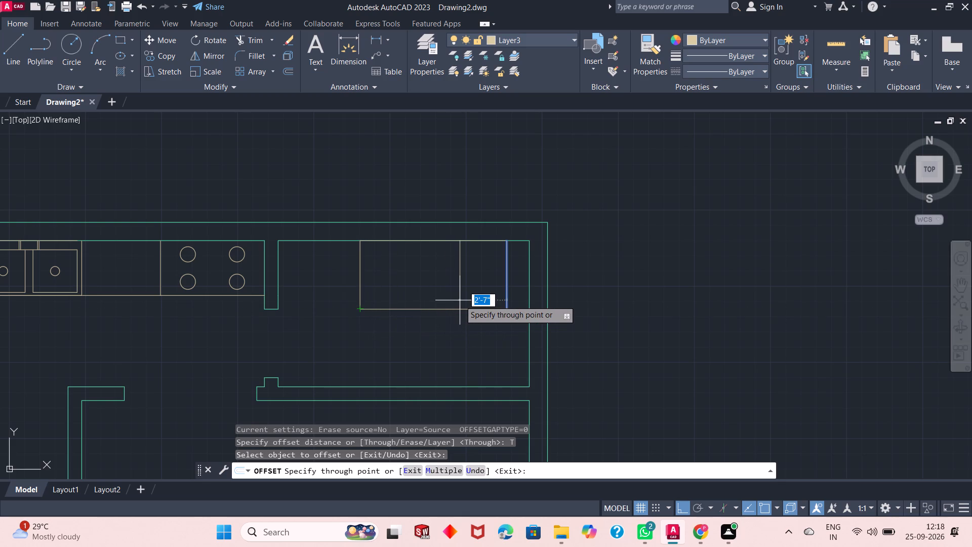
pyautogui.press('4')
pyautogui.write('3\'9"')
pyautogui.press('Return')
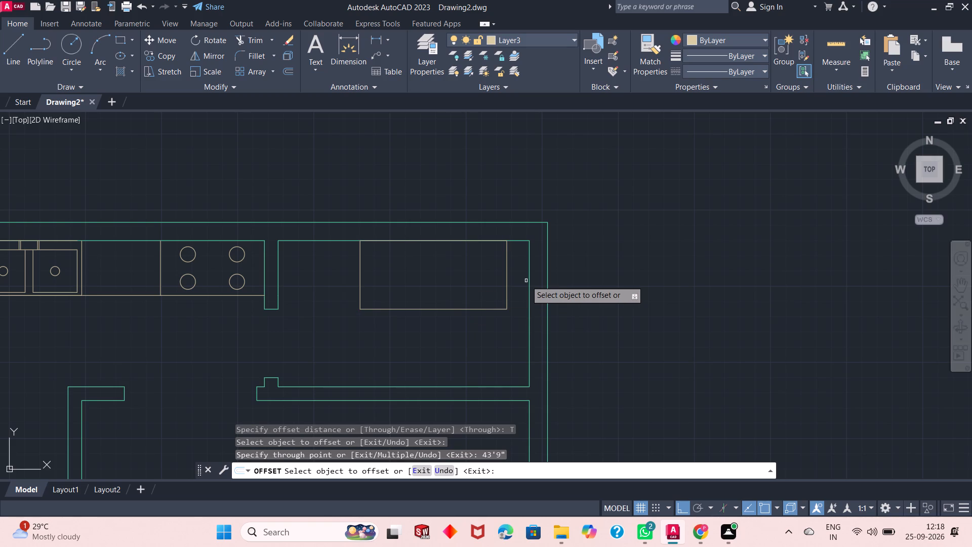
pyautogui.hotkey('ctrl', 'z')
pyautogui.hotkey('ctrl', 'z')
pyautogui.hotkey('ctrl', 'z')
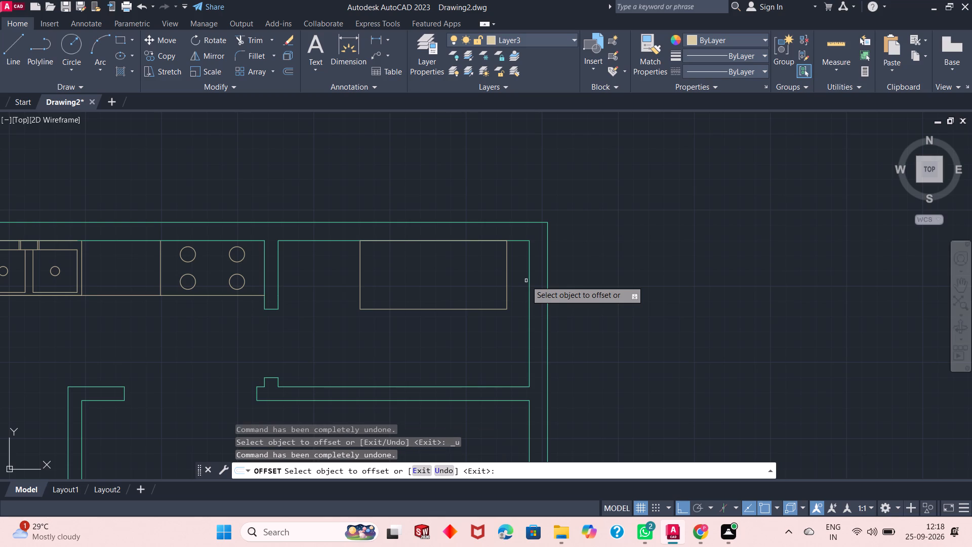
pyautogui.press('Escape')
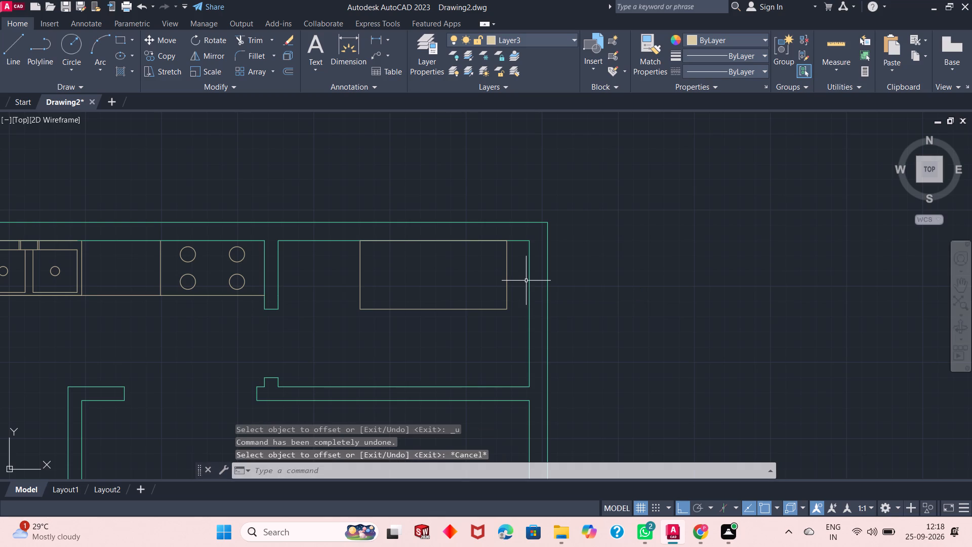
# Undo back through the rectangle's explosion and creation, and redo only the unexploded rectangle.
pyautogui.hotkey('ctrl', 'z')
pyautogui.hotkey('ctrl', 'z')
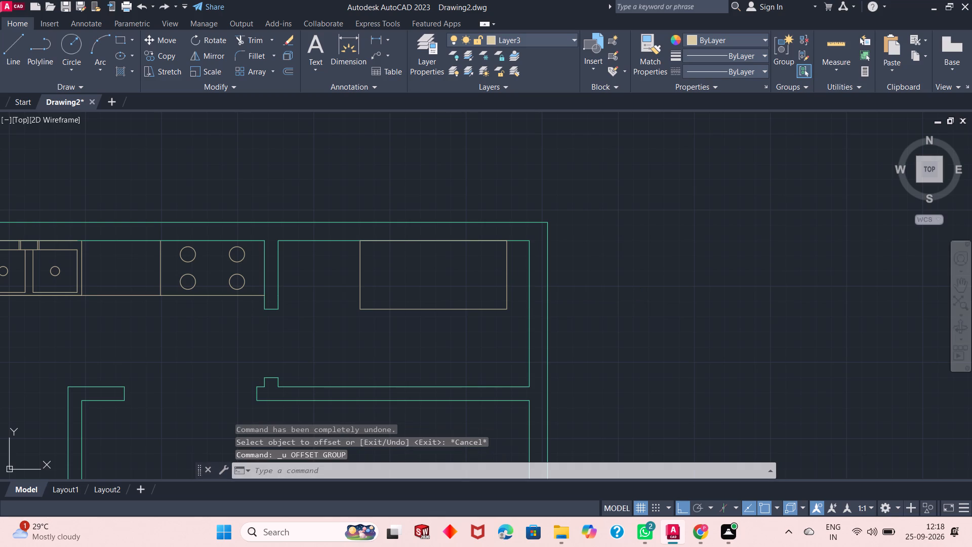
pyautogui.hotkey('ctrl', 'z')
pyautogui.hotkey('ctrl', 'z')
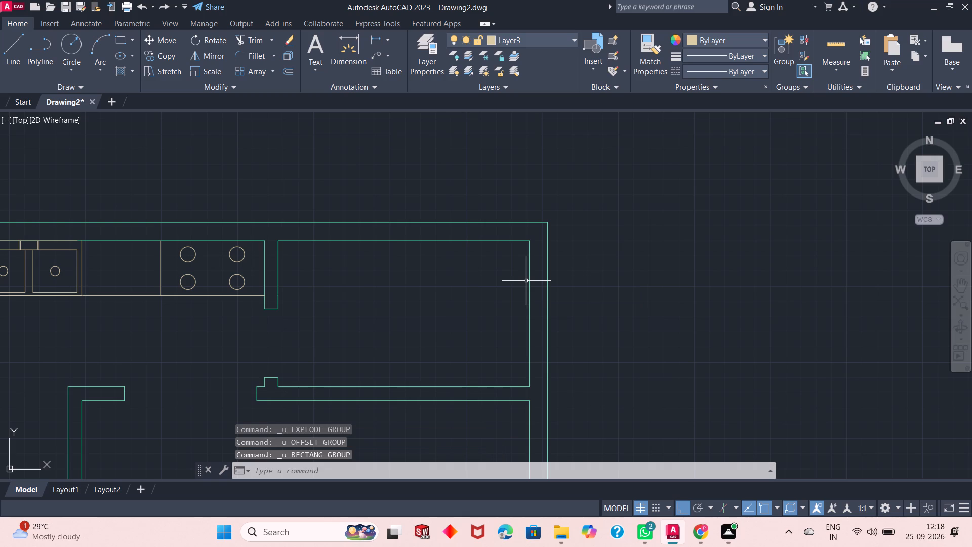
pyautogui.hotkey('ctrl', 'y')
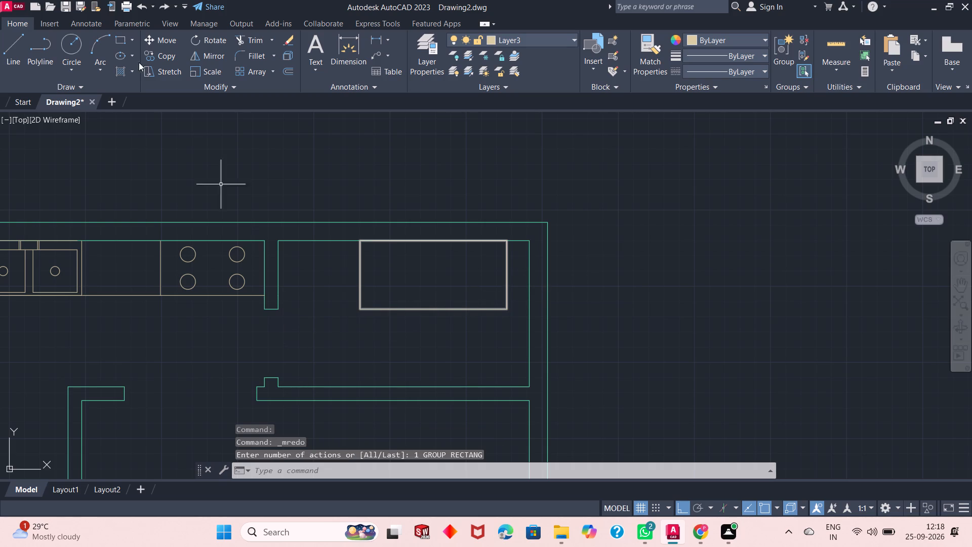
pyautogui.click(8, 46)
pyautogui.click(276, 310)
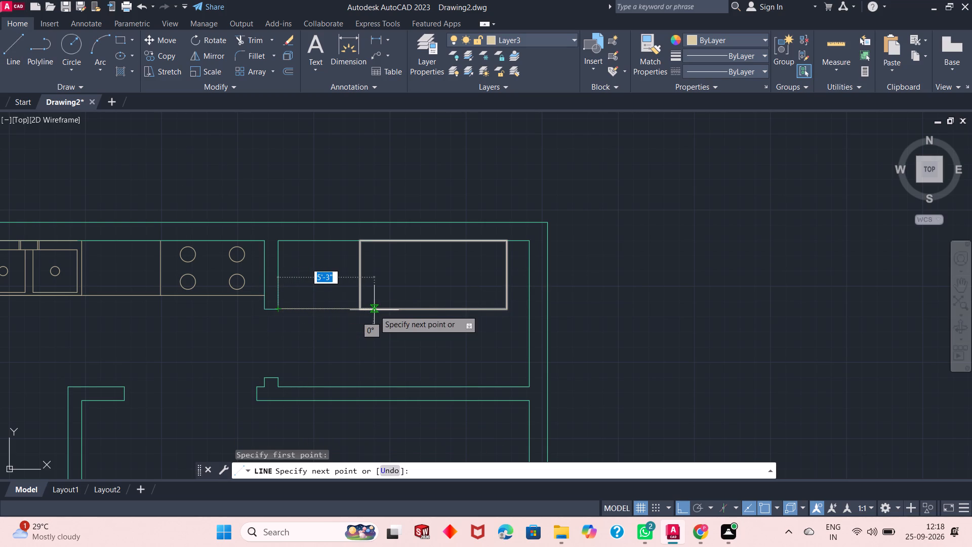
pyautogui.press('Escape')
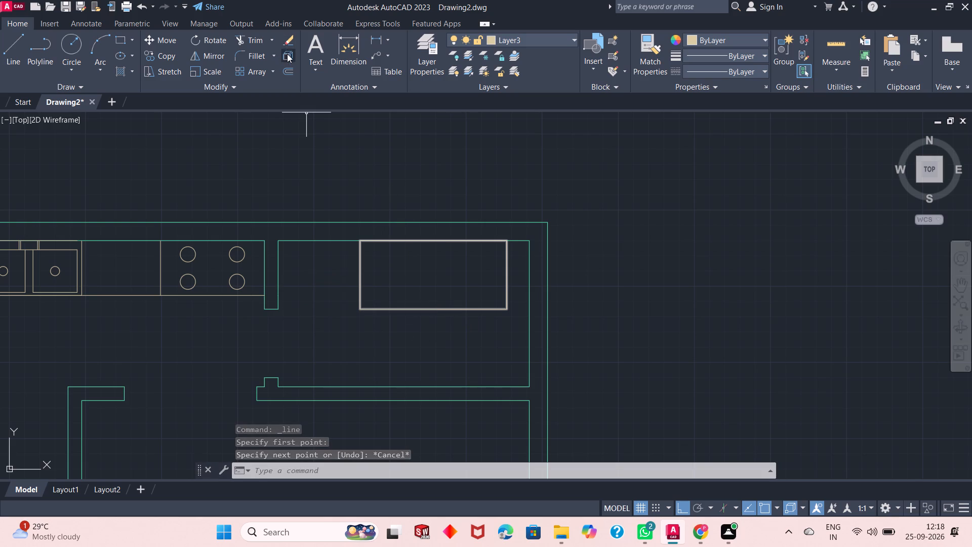
# Explode the rectangle against the upper wall into separate lines.
pyautogui.click(287, 54)
pyautogui.click(425, 308)
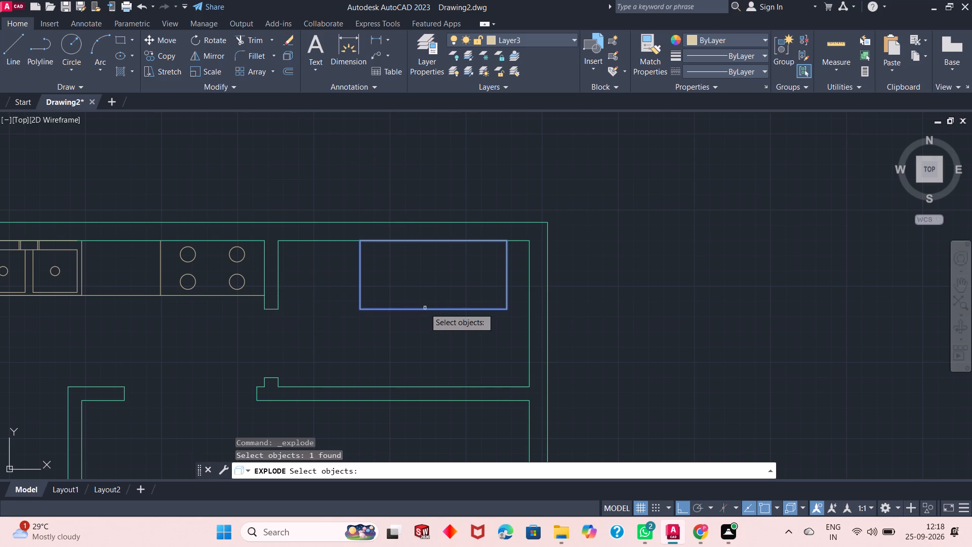
pyautogui.press('Return')
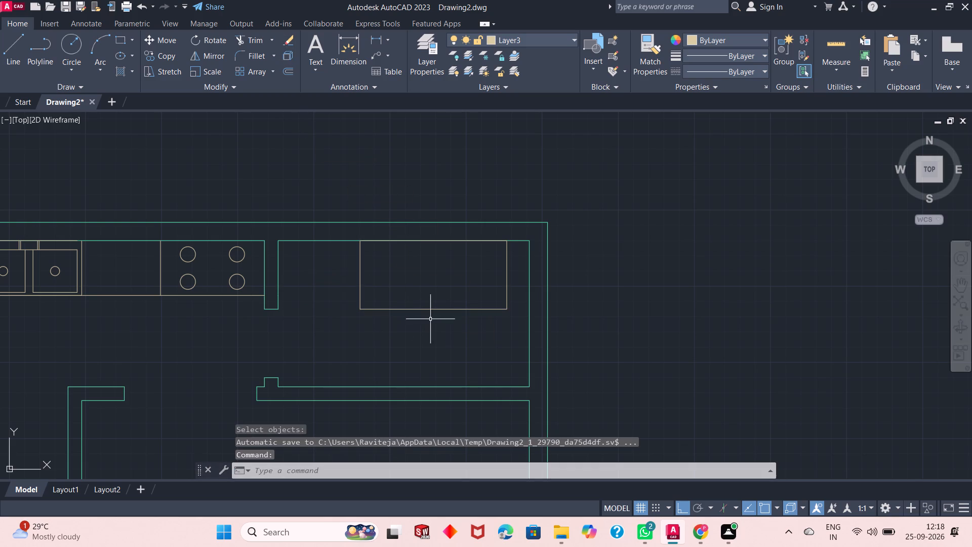
# Offset the rectangle's right side 3'9" inward with the Through option.
pyautogui.click(291, 65)
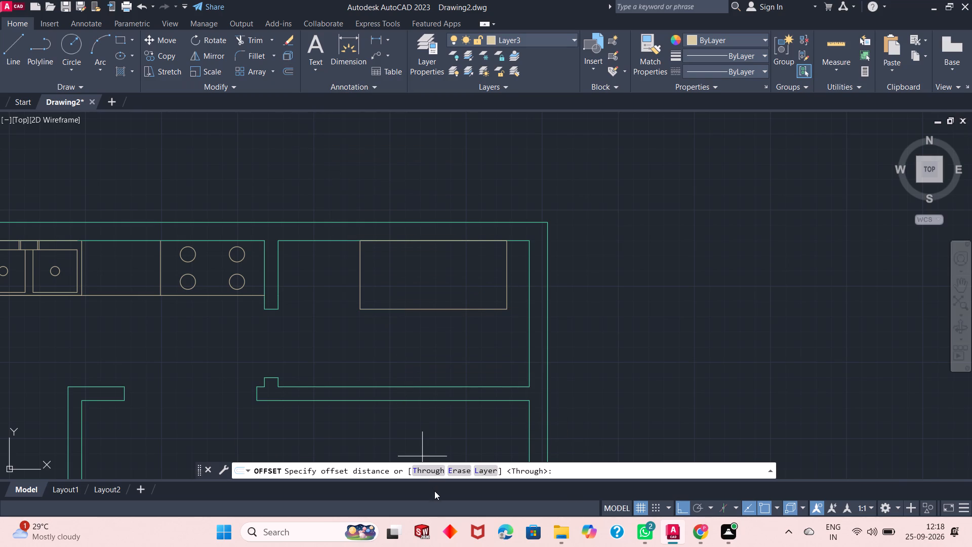
pyautogui.click(428, 475)
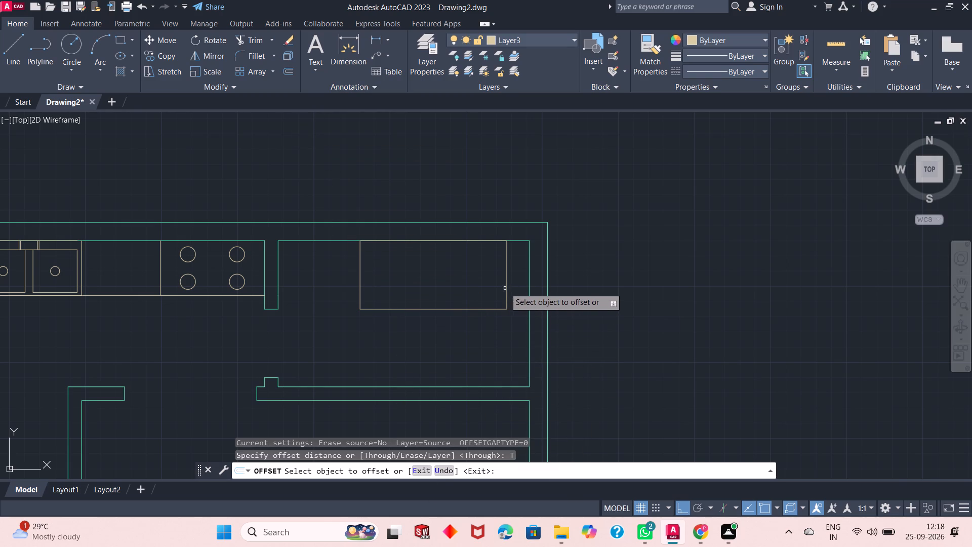
pyautogui.click(506, 286)
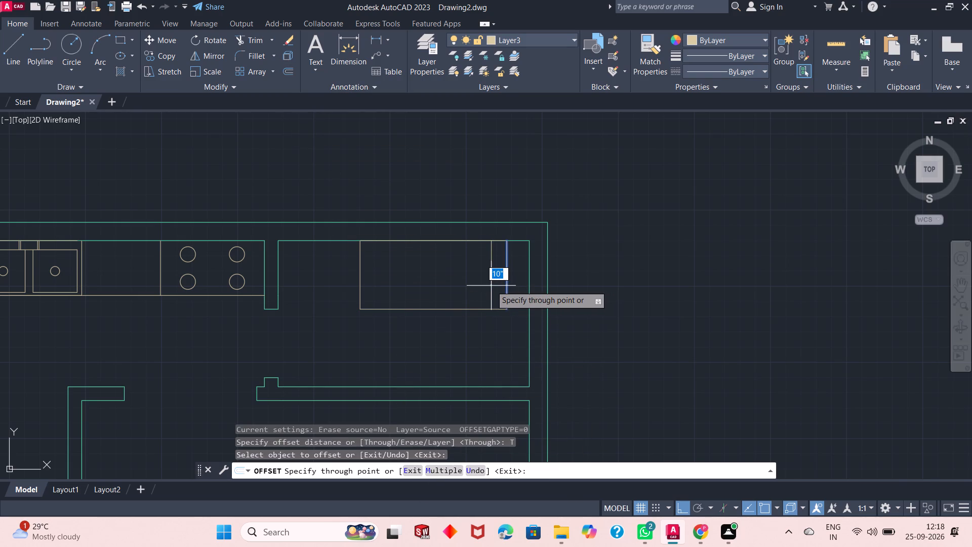
pyautogui.write("3'")
pyautogui.press('8')
pyautogui.press('=')
pyautogui.press('BackSpace')
pyautogui.press('BackSpace')
pyautogui.press('9')
pyautogui.hotkey('shift', '"')
pyautogui.press('Return')
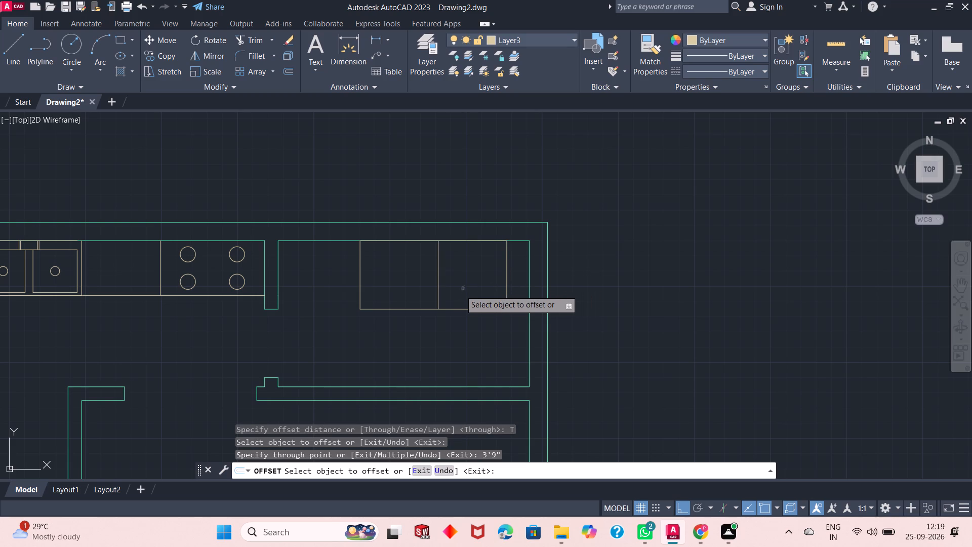
# Offset the rectangle's left side 3'9" inward, leaving a narrow strip between the two inner vertical lines.
pyautogui.click(359, 294)
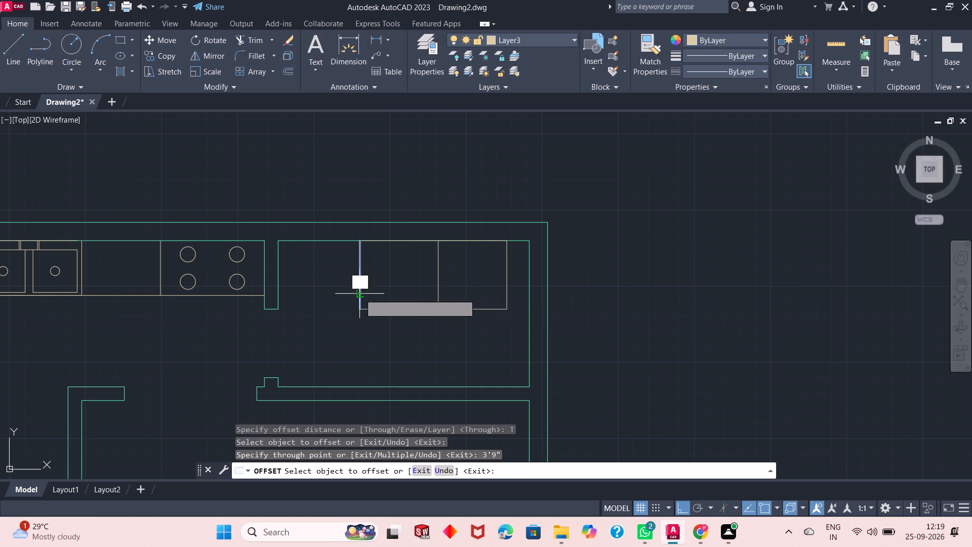
pyautogui.write('3\'8"')
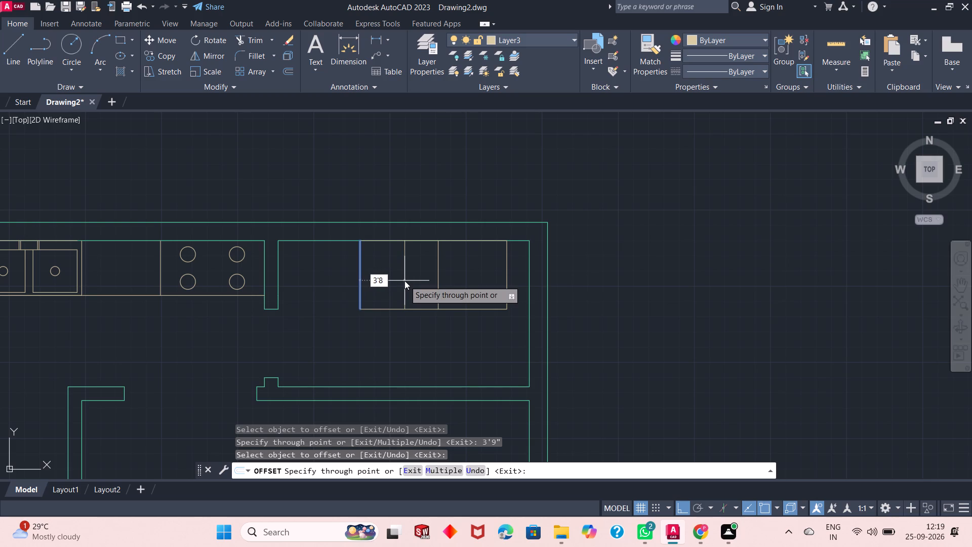
pyautogui.press('BackSpace')
pyautogui.press('BackSpace')
pyautogui.write('9"')
pyautogui.press('Return')
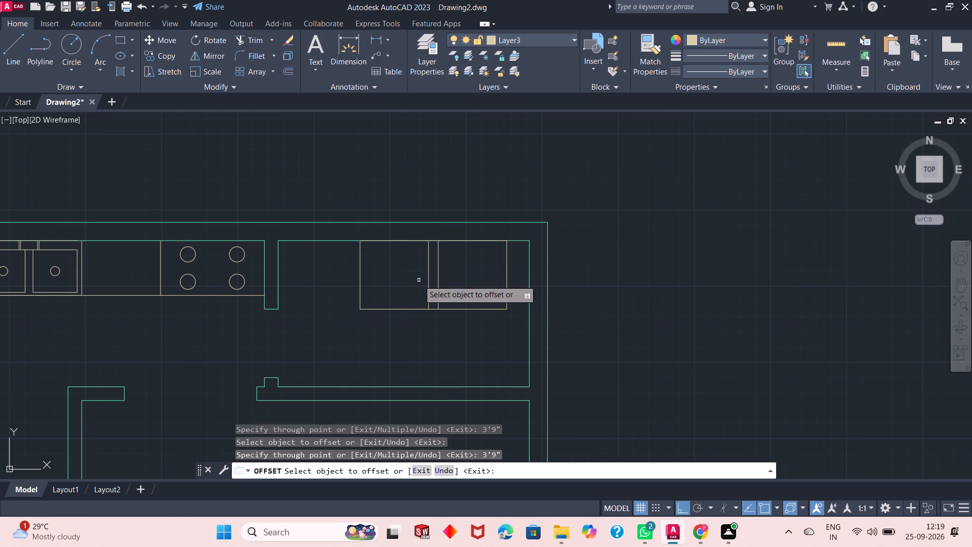
# Offset the rectangle's bottom edge 4" upward into the fixture.
pyautogui.click(409, 307)
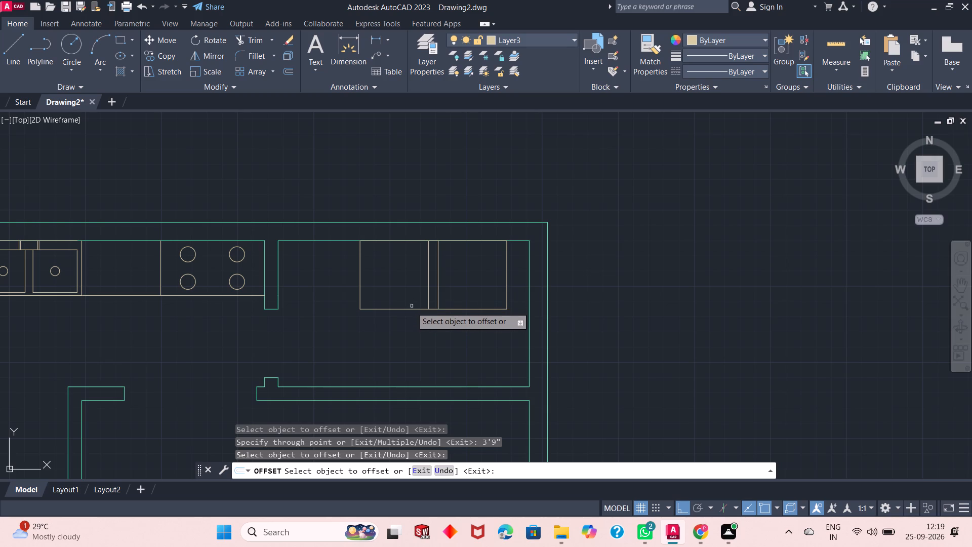
pyautogui.click(412, 310)
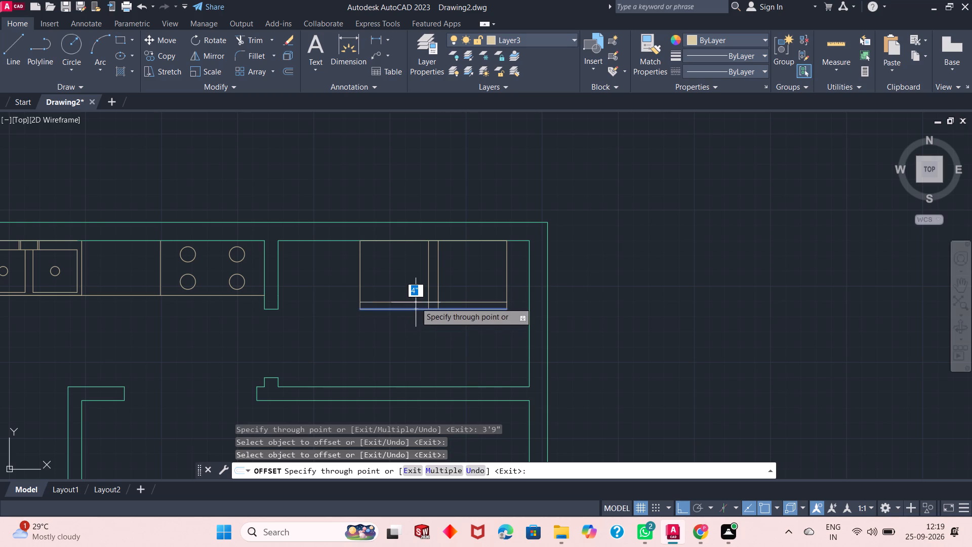
pyautogui.write('4"')
pyautogui.press('Return')
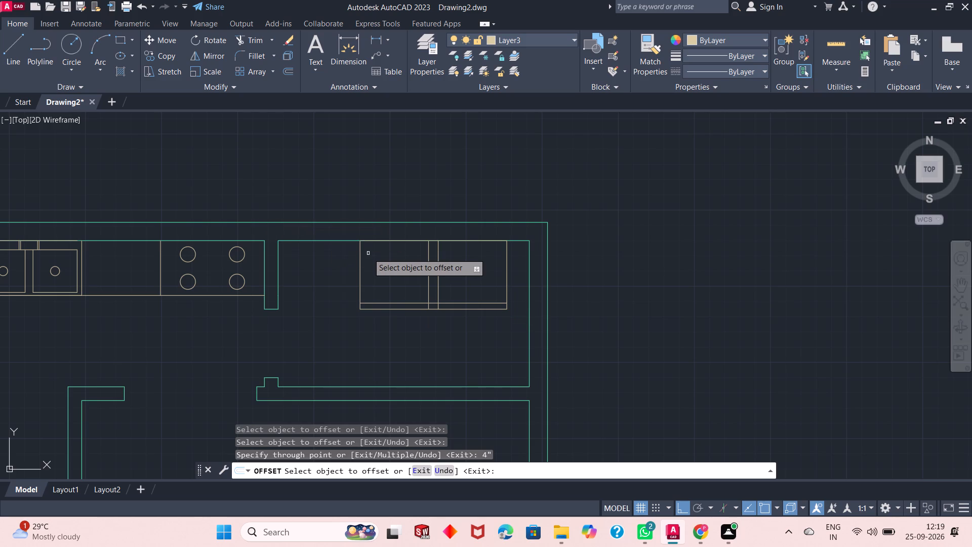
# Offset both vertical sides of the fixture's left compartment 6" inward.
pyautogui.click(358, 271)
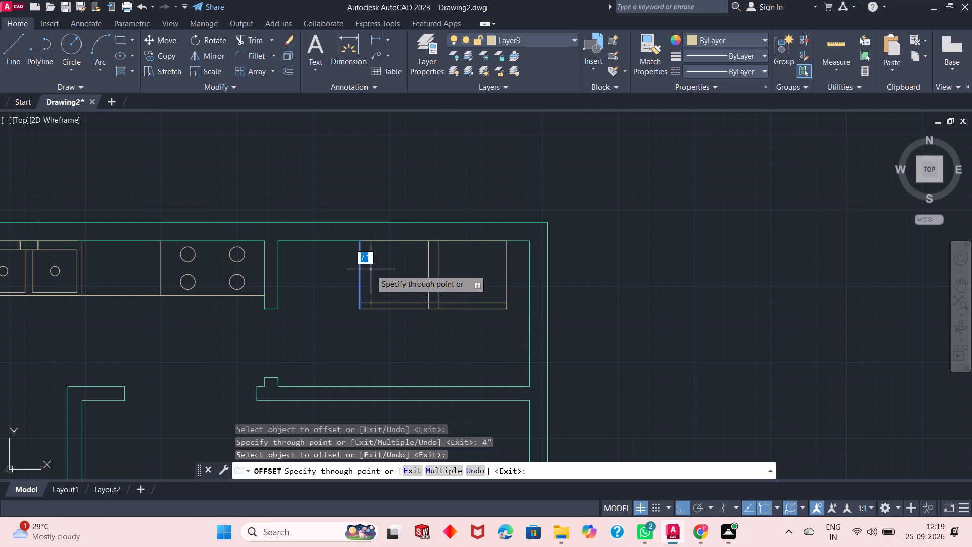
pyautogui.write('6"')
pyautogui.press('Return')
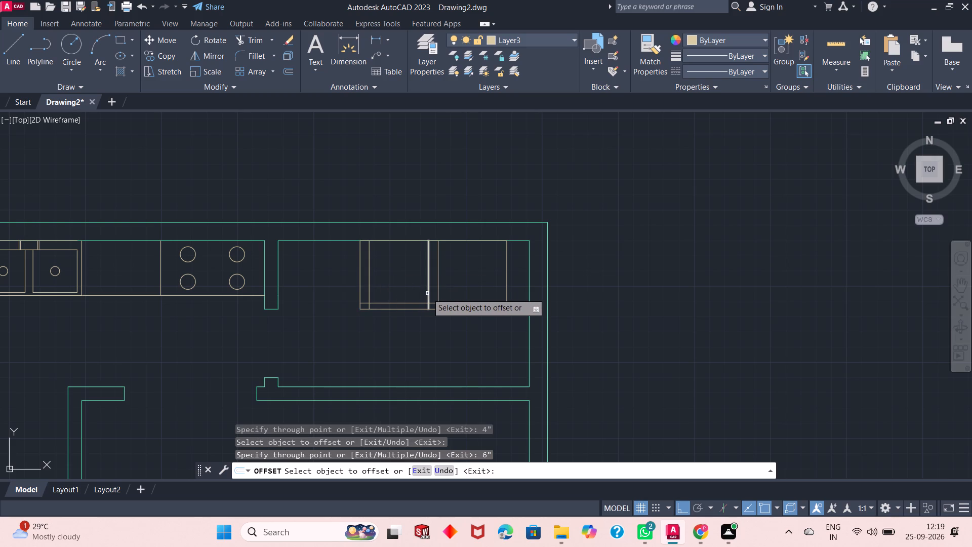
pyautogui.click(427, 293)
pyautogui.write('6"')
pyautogui.press('Return')
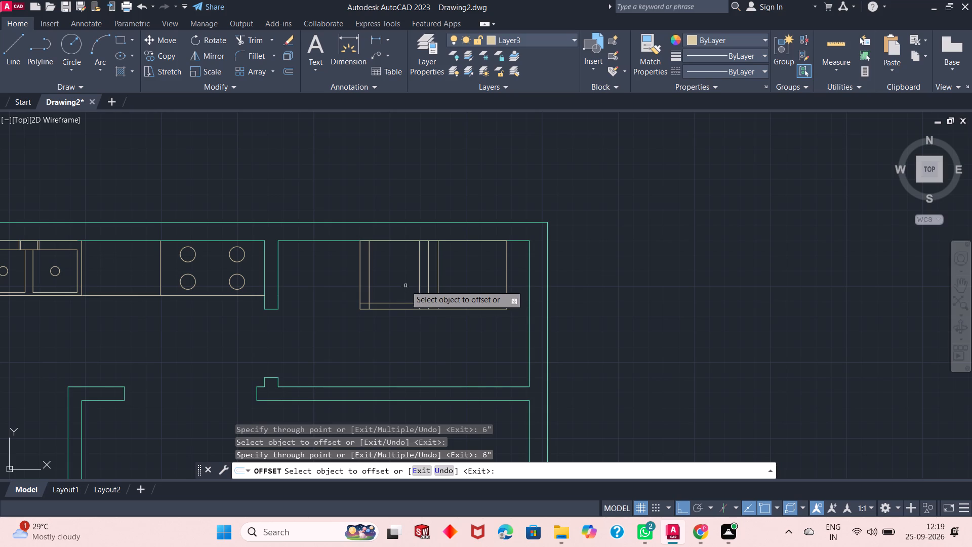
pyautogui.scroll(-1, 401, 282)
pyautogui.scroll(3, 401, 282)
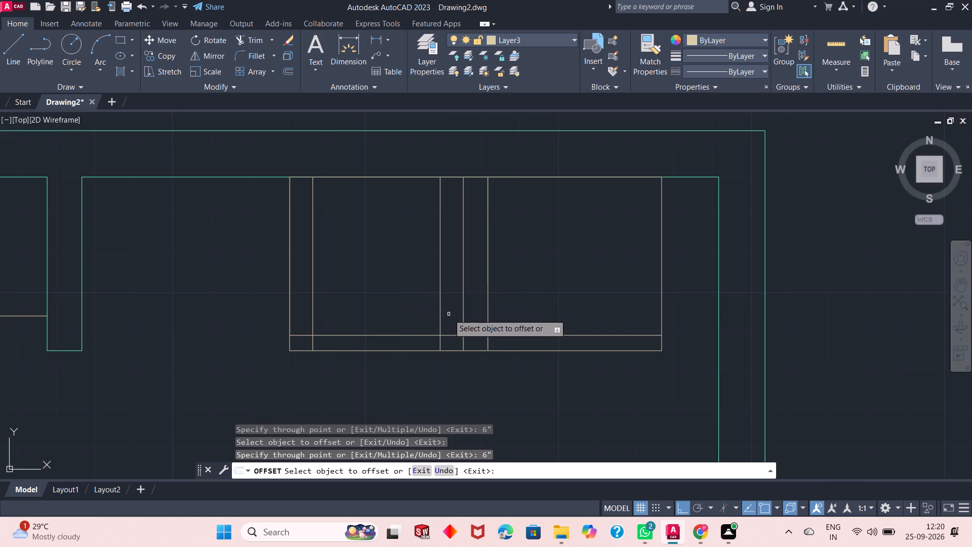
# Trim away the middle one of the fixture's three central vertical lines, including its short remainder at the bottom.
pyautogui.scroll(-2, 475, 319)
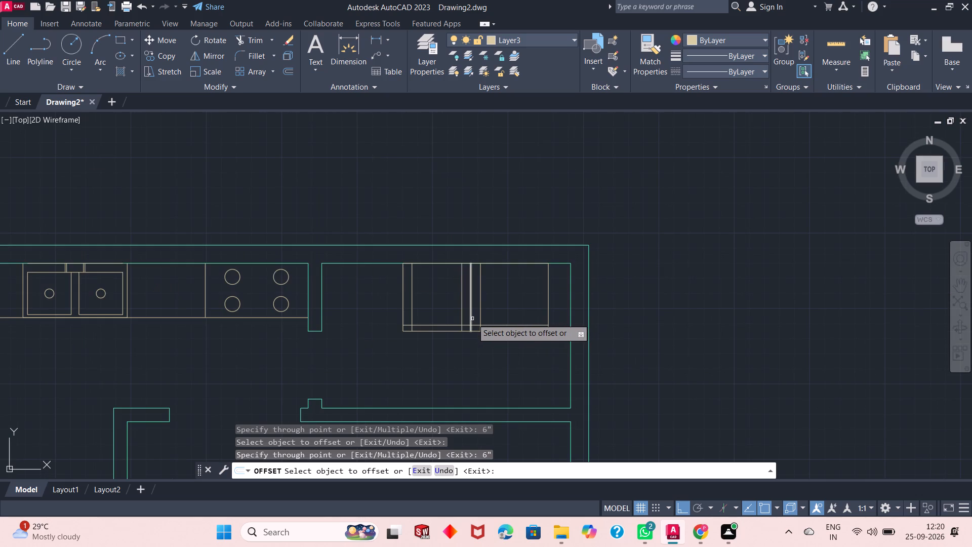
pyautogui.scroll(-1, 470, 319)
pyautogui.scroll(2, 470, 319)
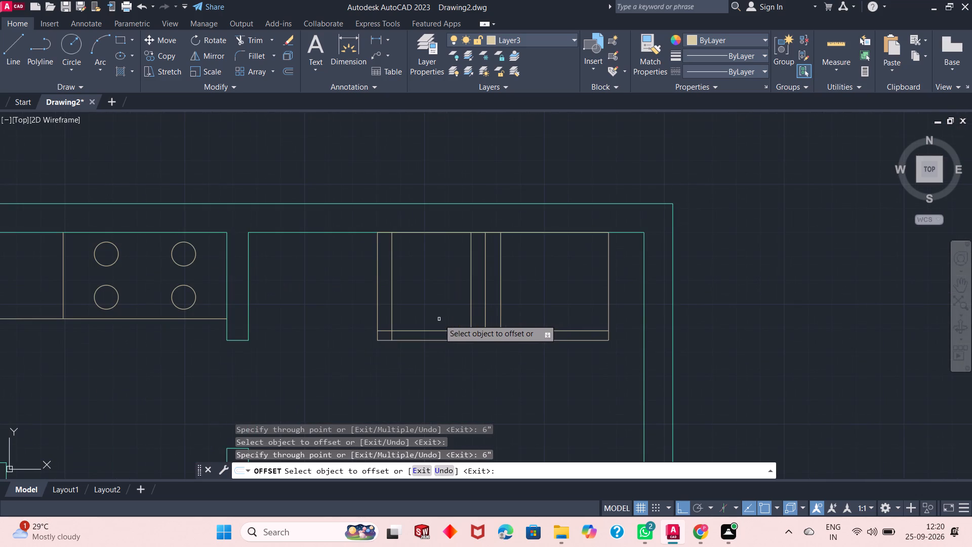
pyautogui.scroll(2, 439, 325)
pyautogui.scroll(-1, 495, 301)
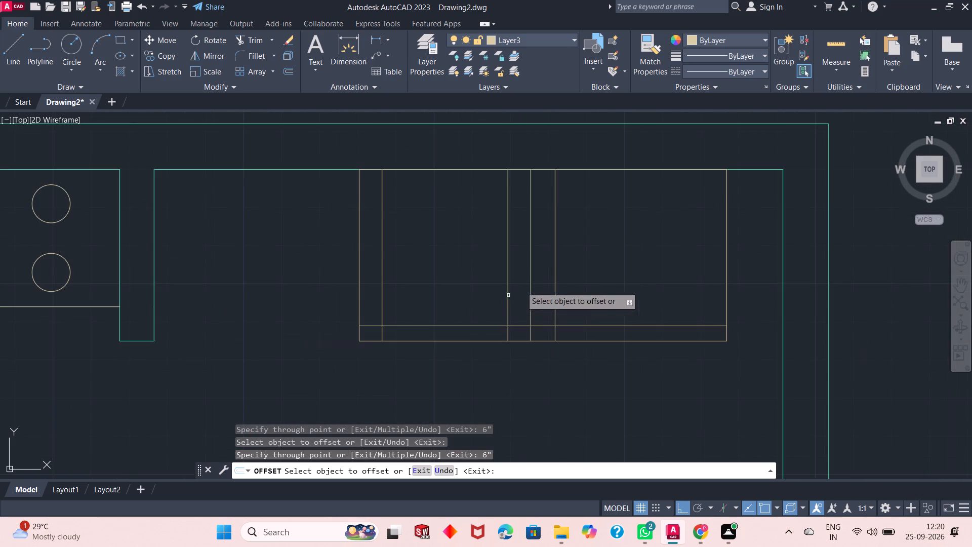
pyautogui.scroll(-1, 624, 237)
pyautogui.scroll(2, 612, 241)
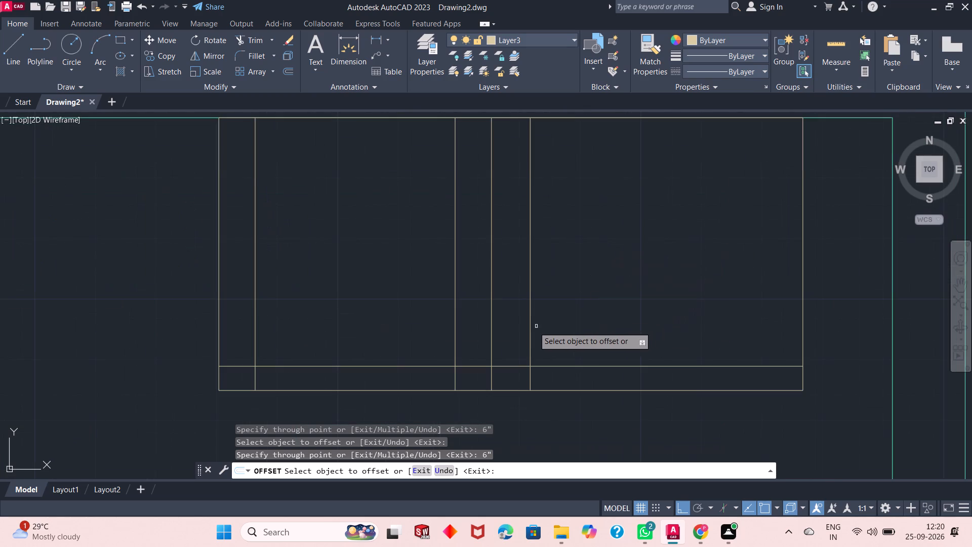
pyautogui.scroll(-1, 517, 321)
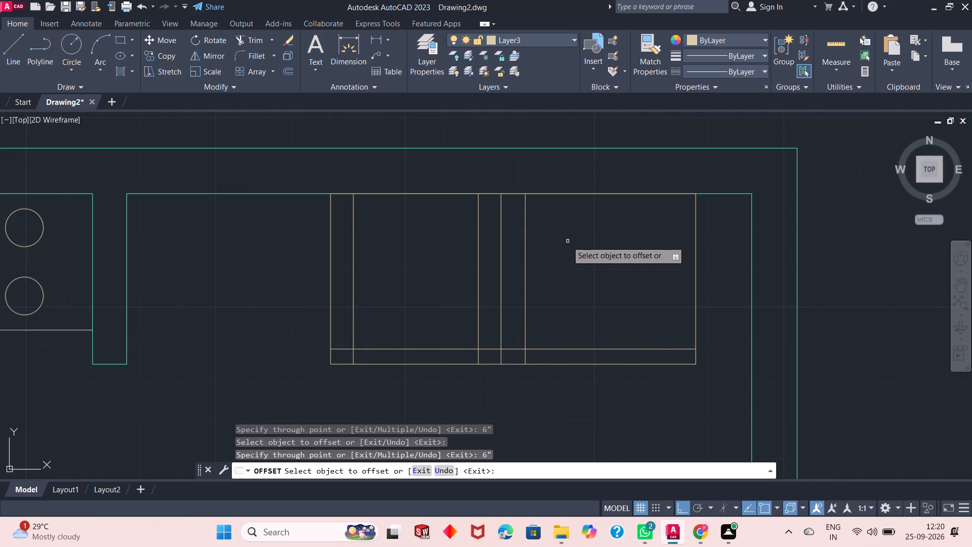
pyautogui.rightClick(564, 243)
pyautogui.click(593, 251)
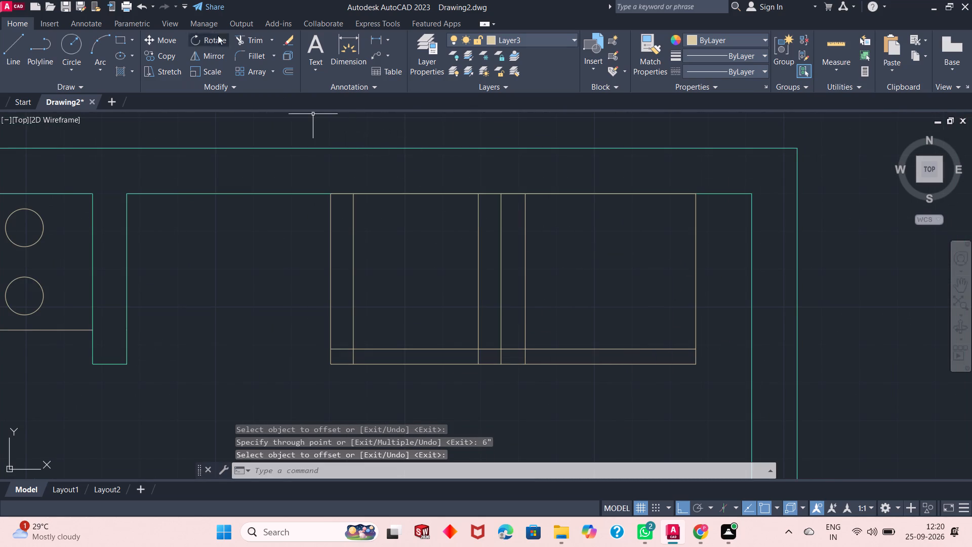
pyautogui.click(249, 42)
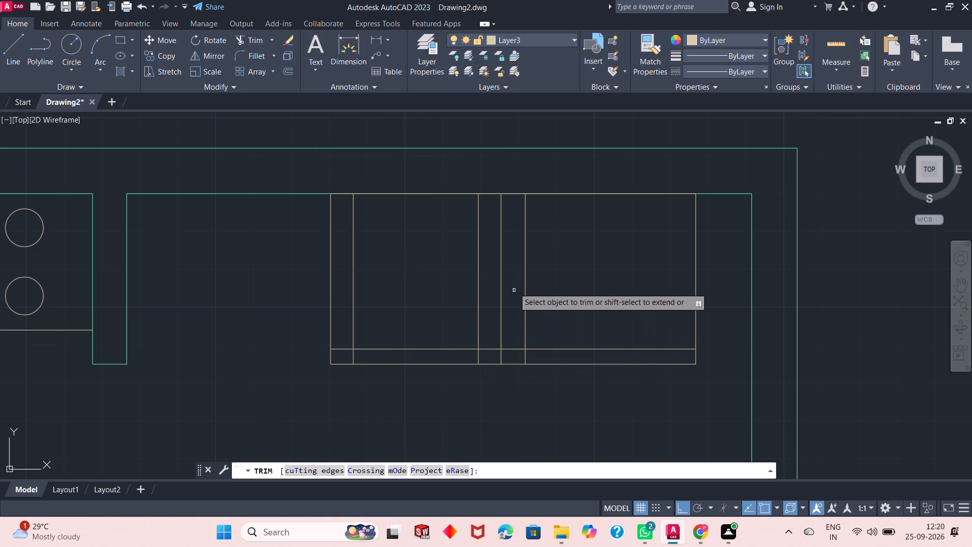
pyautogui.click(501, 301)
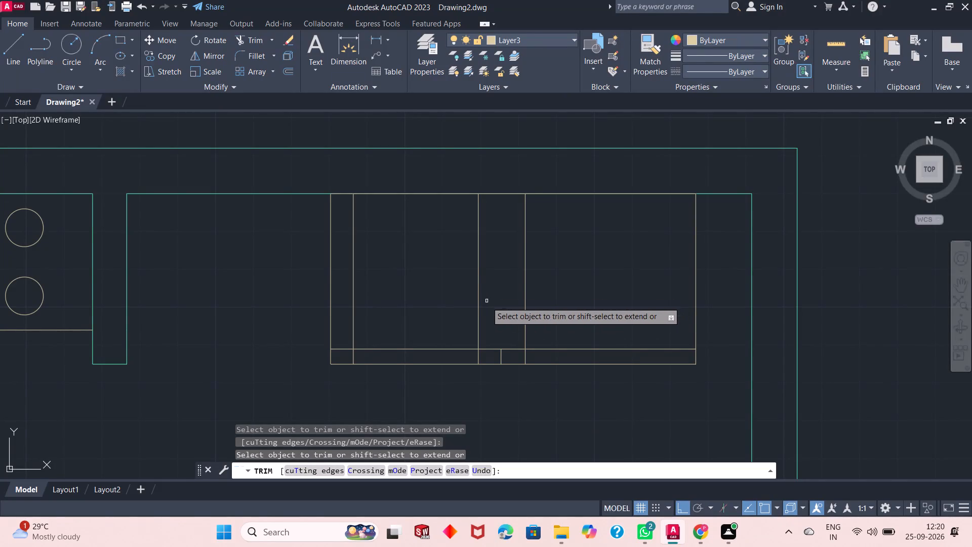
pyautogui.click(501, 360)
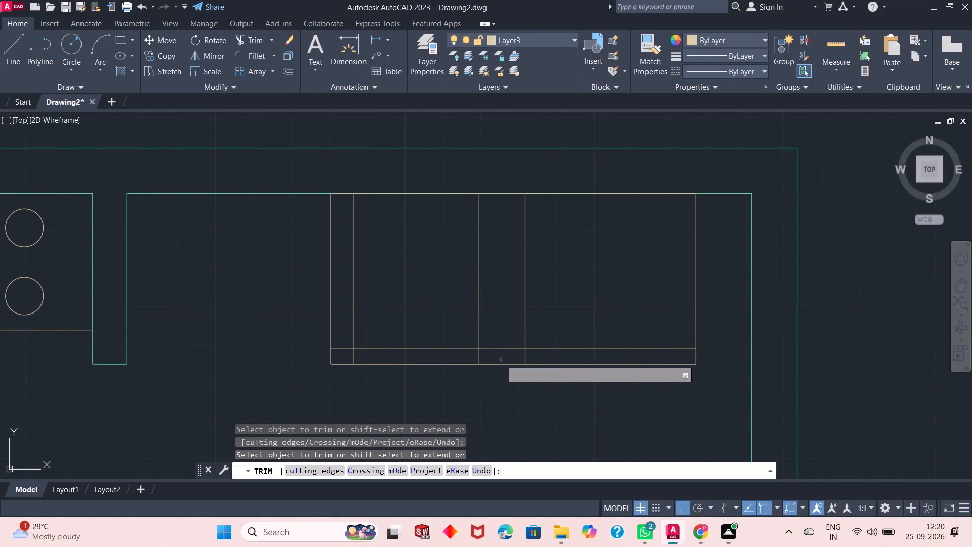
pyautogui.press('Escape')
pyautogui.press('Escape')
# Offset the two remaining central vertical lines 3" toward each other with the Through option.
pyautogui.click(287, 73)
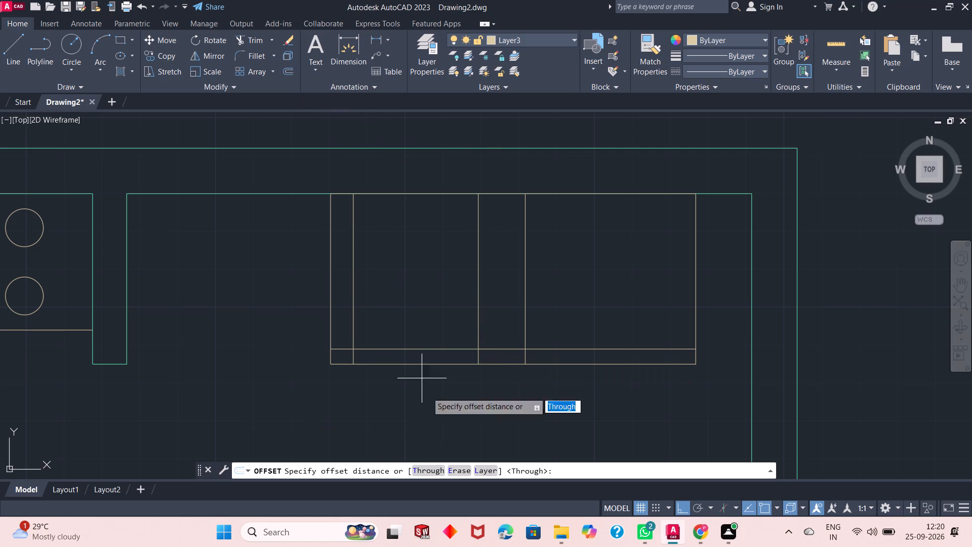
pyautogui.click(433, 466)
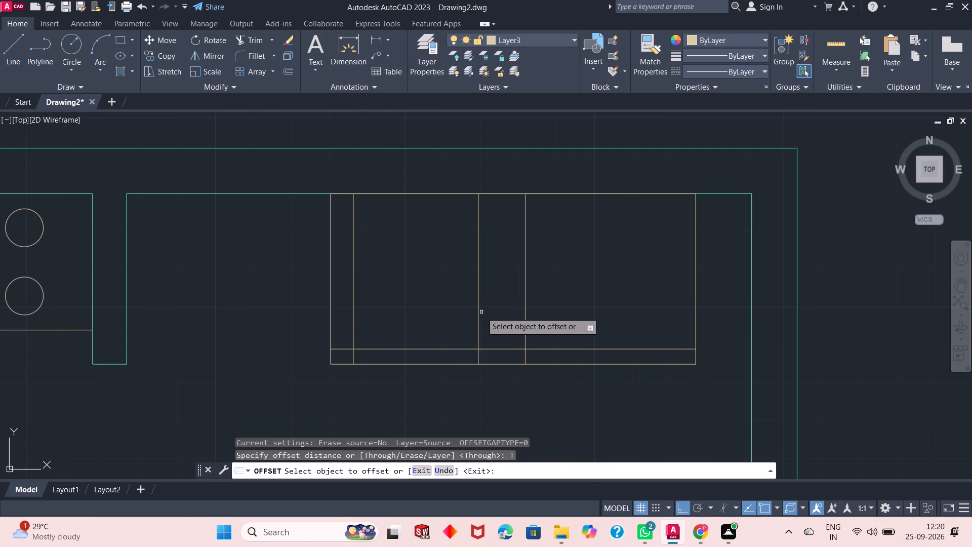
pyautogui.click(479, 314)
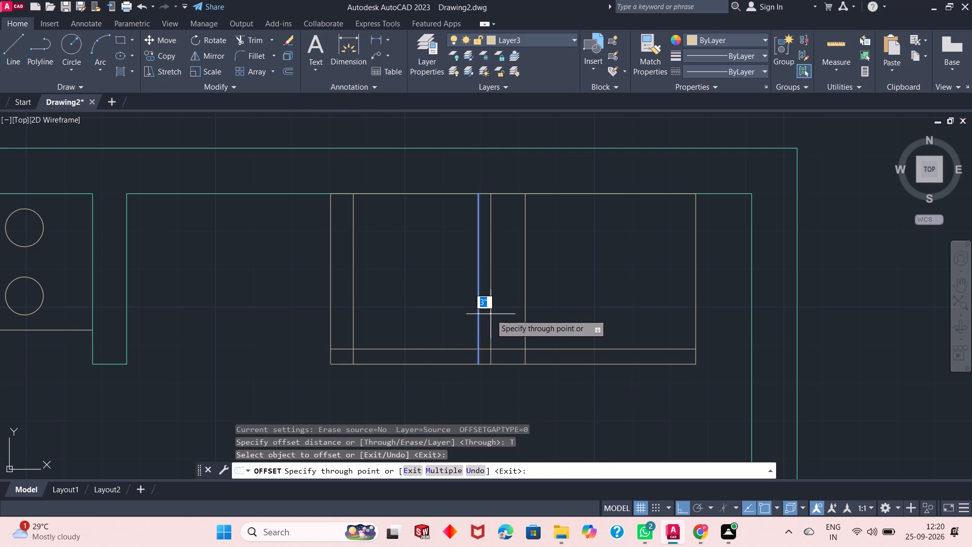
pyautogui.write('3"')
pyautogui.press('Return')
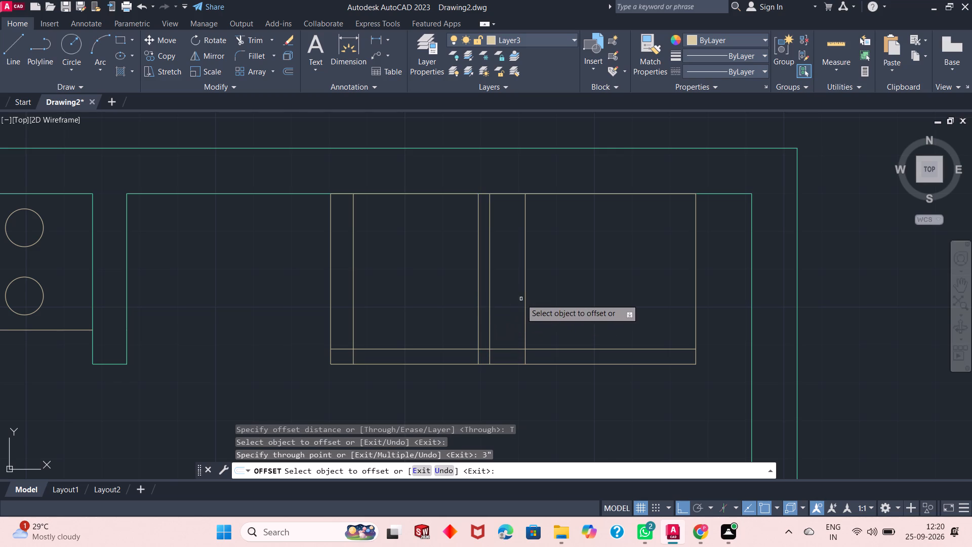
pyautogui.click(526, 292)
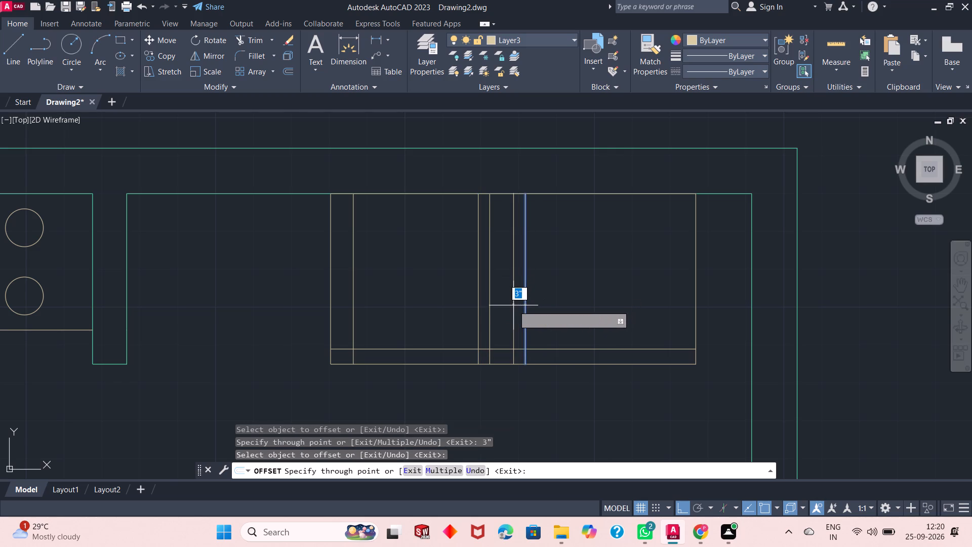
pyautogui.press('3')
pyautogui.hotkey('shift', '"')
pyautogui.press('Return')
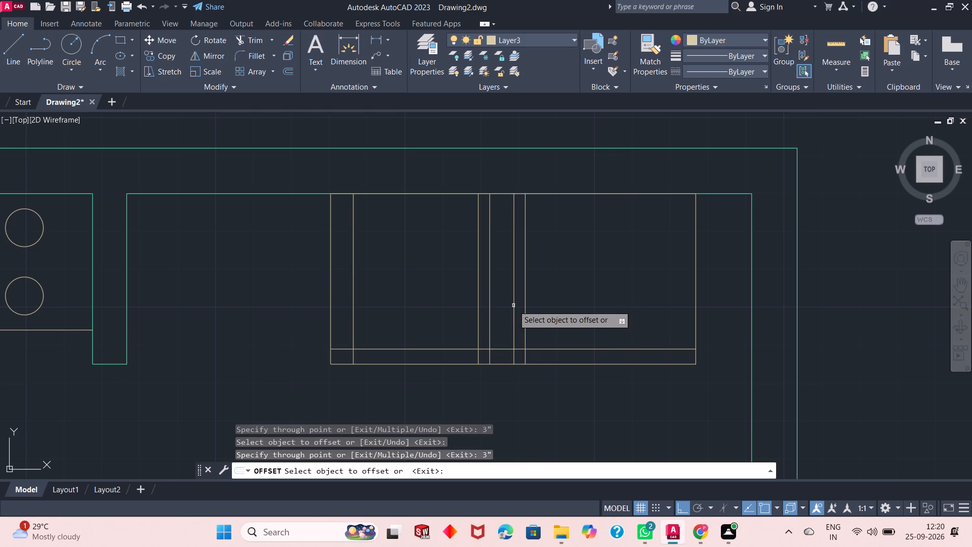
pyautogui.rightClick(241, 278)
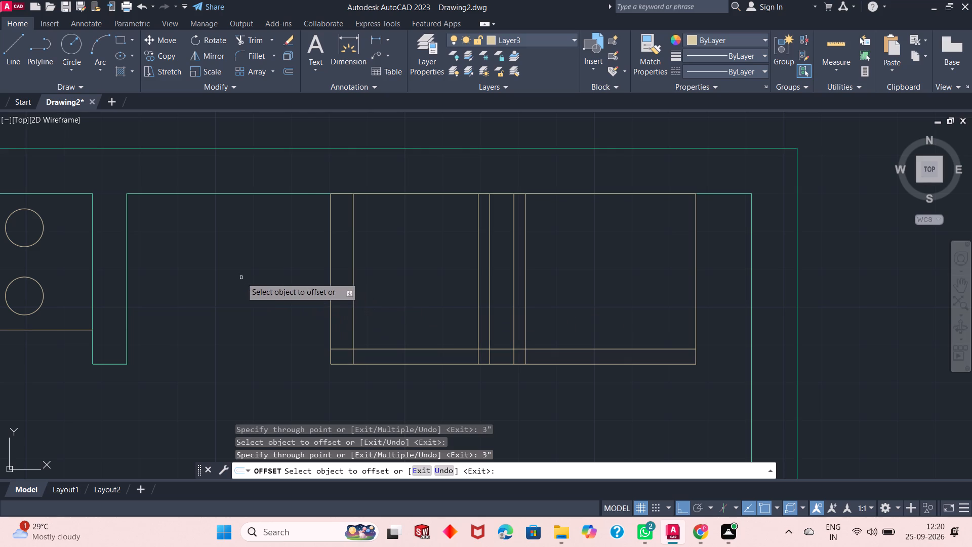
pyautogui.click(277, 287)
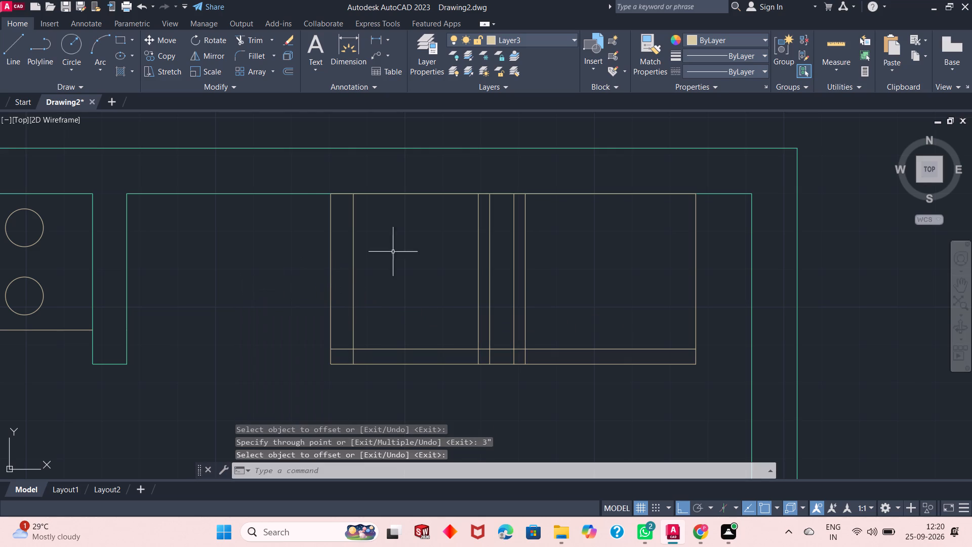
# Erase the two outer lines of the four central verticals, leaving the inner pair as the divider.
pyautogui.click(477, 294)
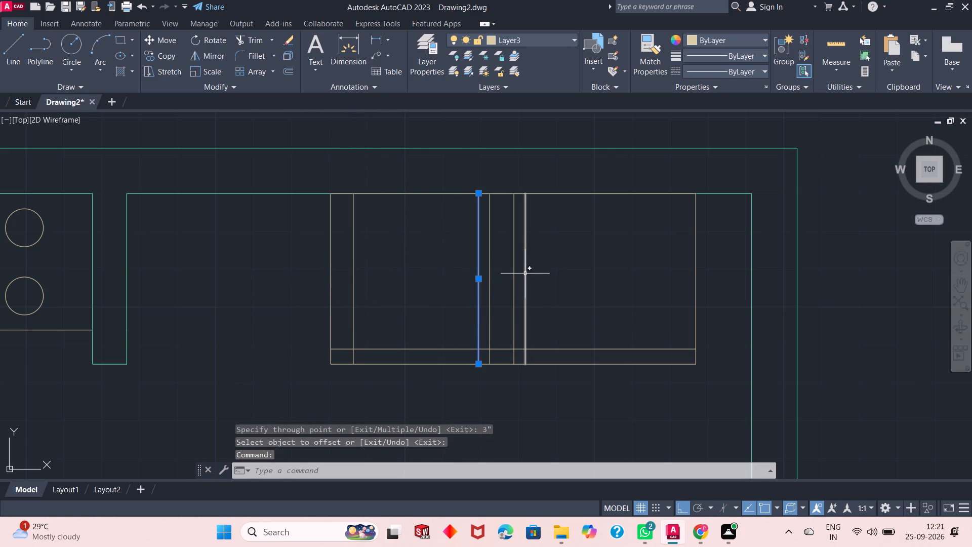
pyautogui.click(525, 273)
pyautogui.rightClick(552, 233)
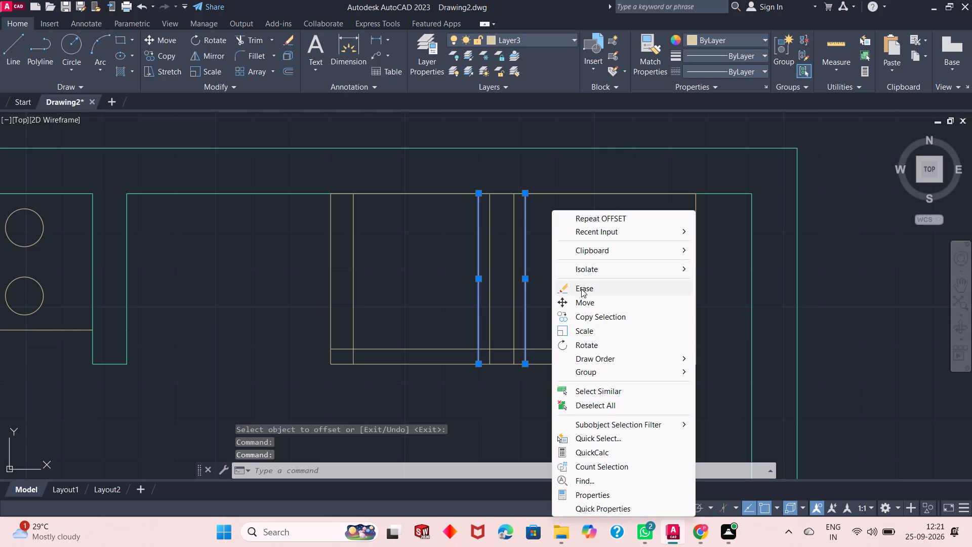
pyautogui.click(581, 289)
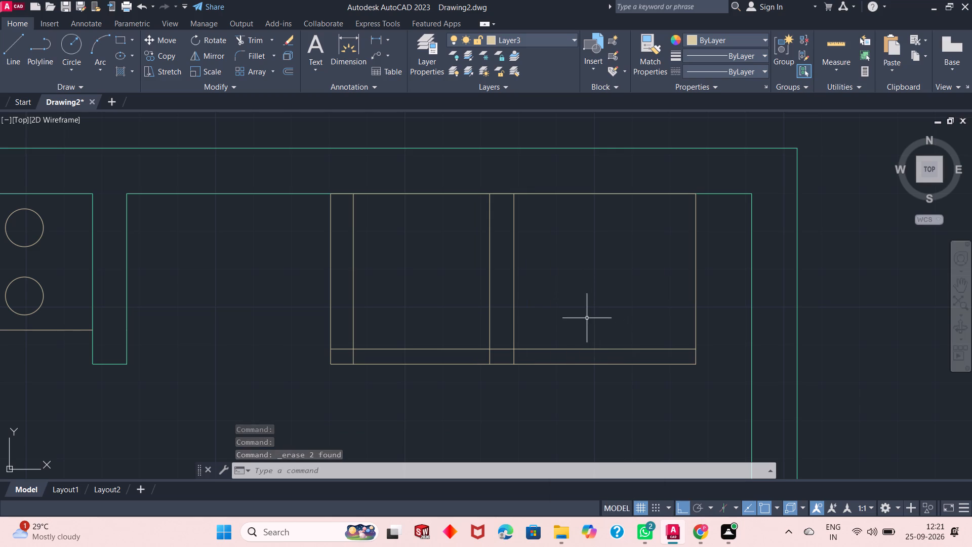
# Trim the inset bottom and left lines where they cross at the fixture's lower-left corner.
pyautogui.scroll(-2, 520, 252)
pyautogui.scroll(1, 522, 281)
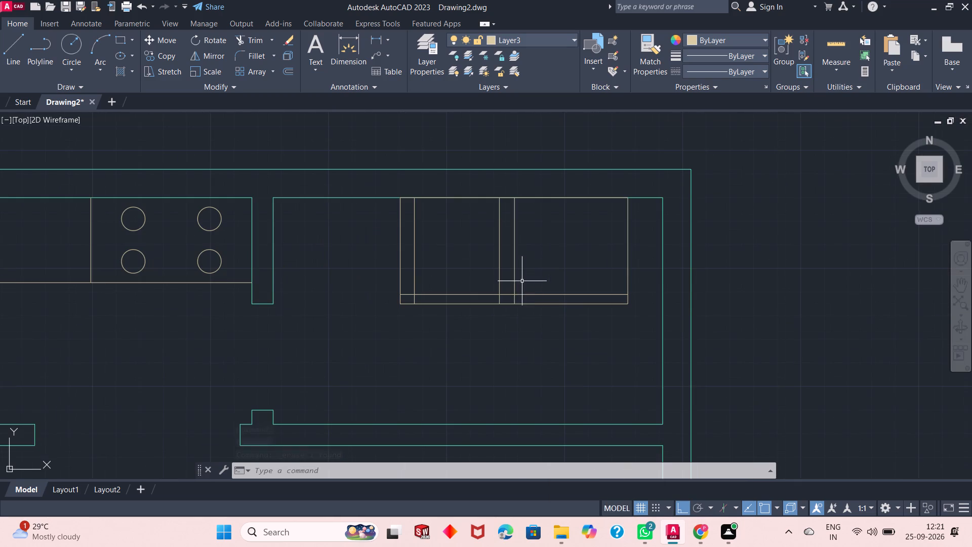
pyautogui.scroll(1, 516, 303)
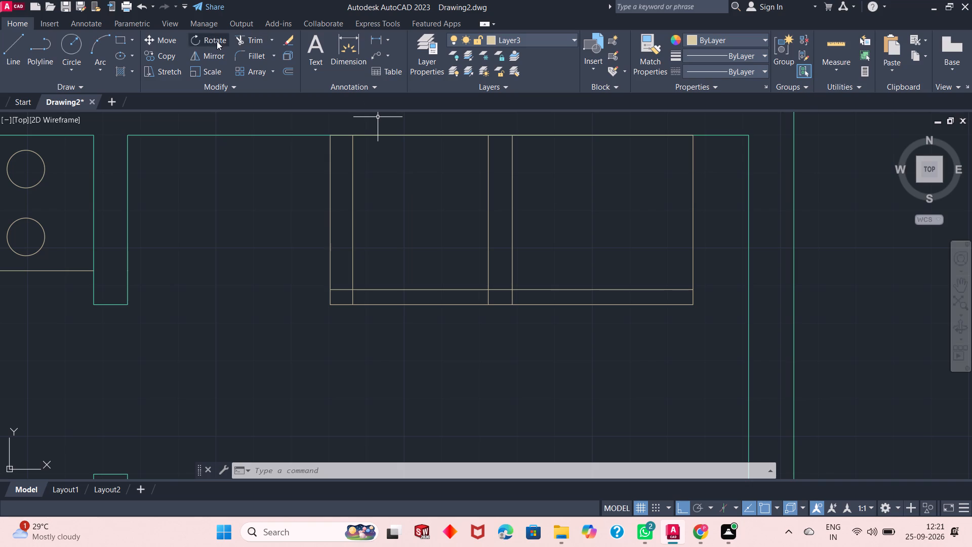
pyautogui.click(250, 43)
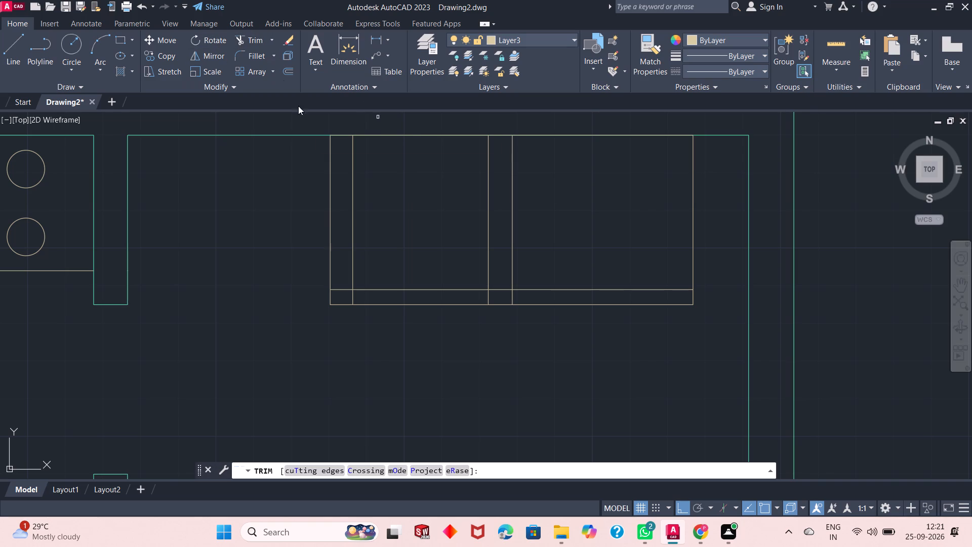
pyautogui.click(343, 290)
pyautogui.click(354, 299)
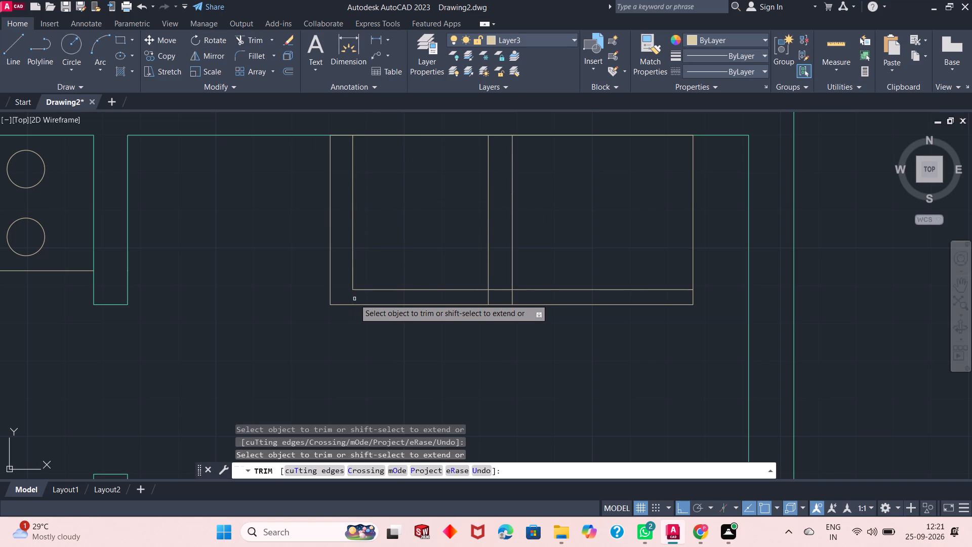
pyautogui.click(490, 298)
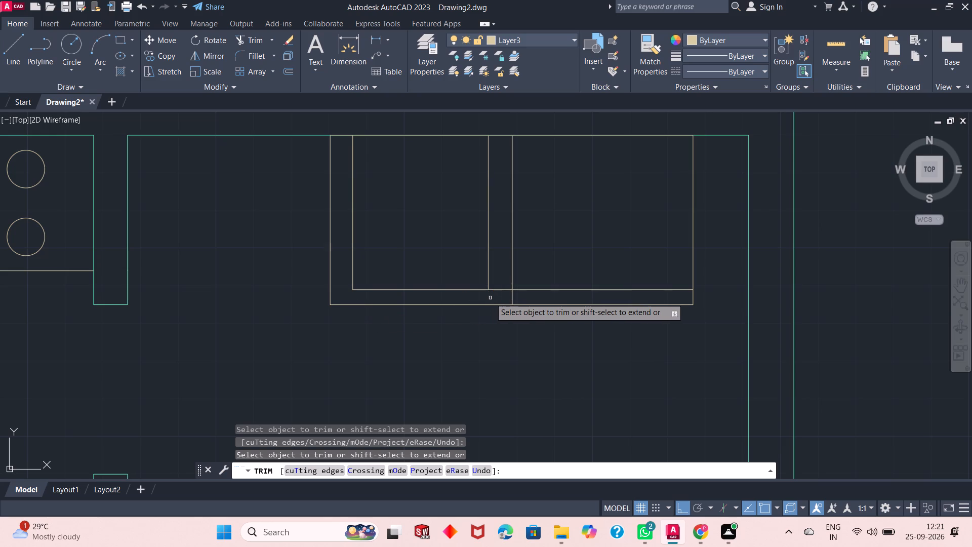
pyautogui.hotkey('ctrl', 'z')
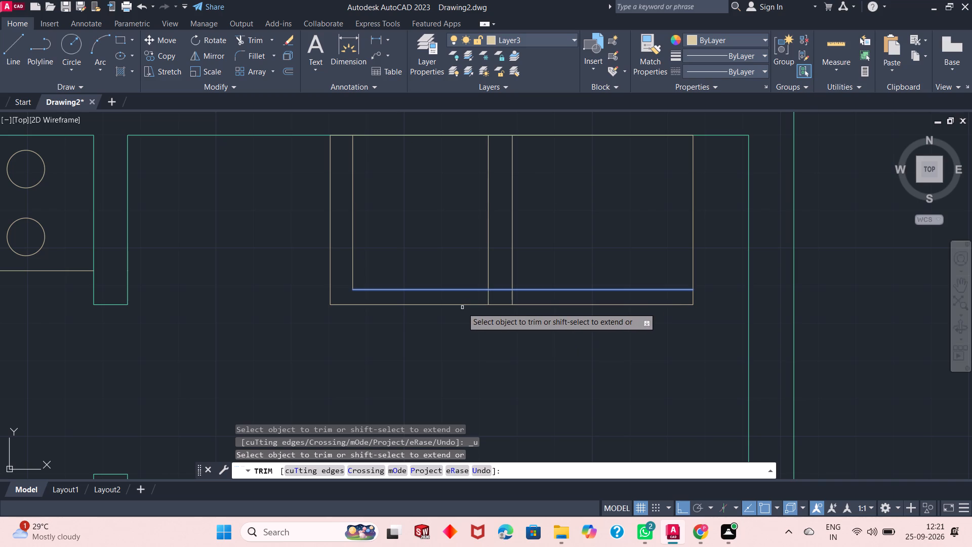
pyautogui.press('Escape')
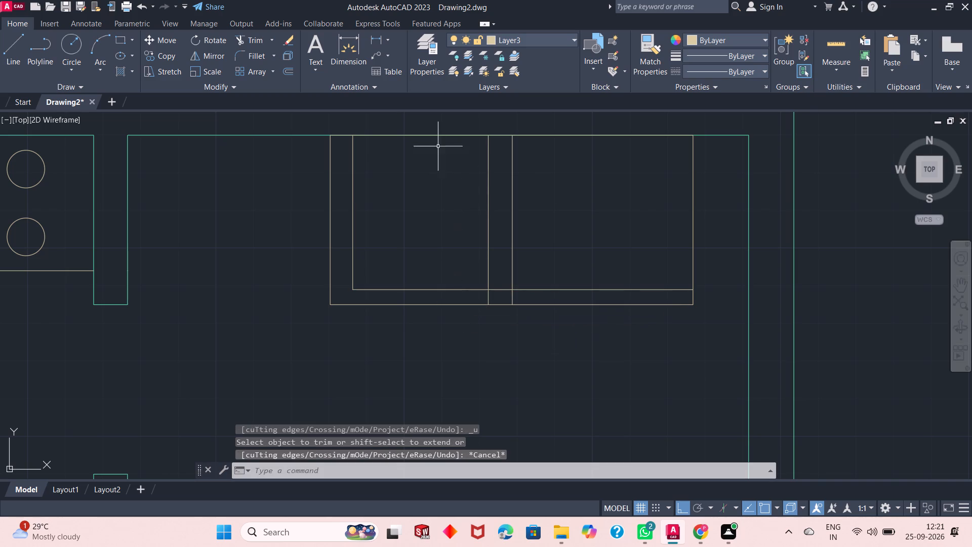
# Offset the divider's left line 6" into the left compartment with the Through option.
pyautogui.click(285, 73)
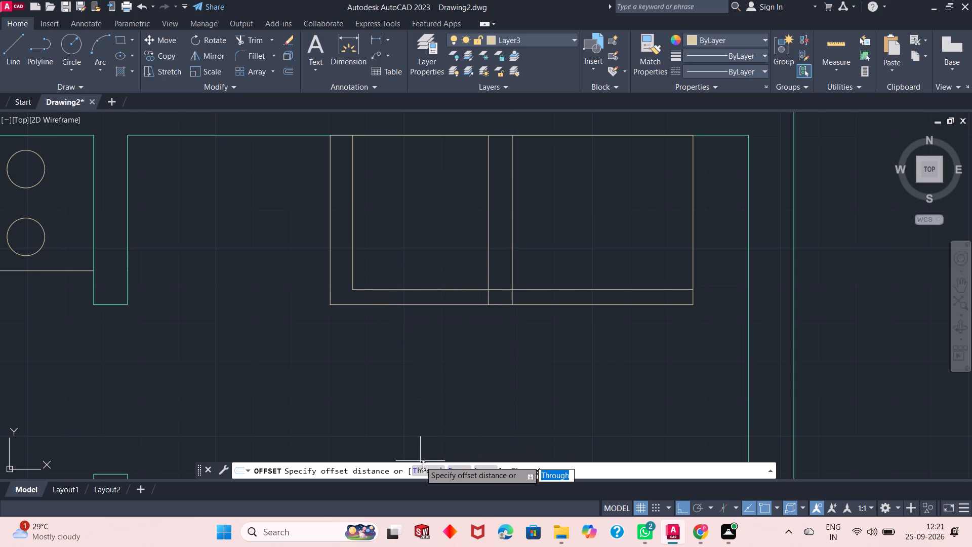
pyautogui.click(425, 468)
pyautogui.click(351, 258)
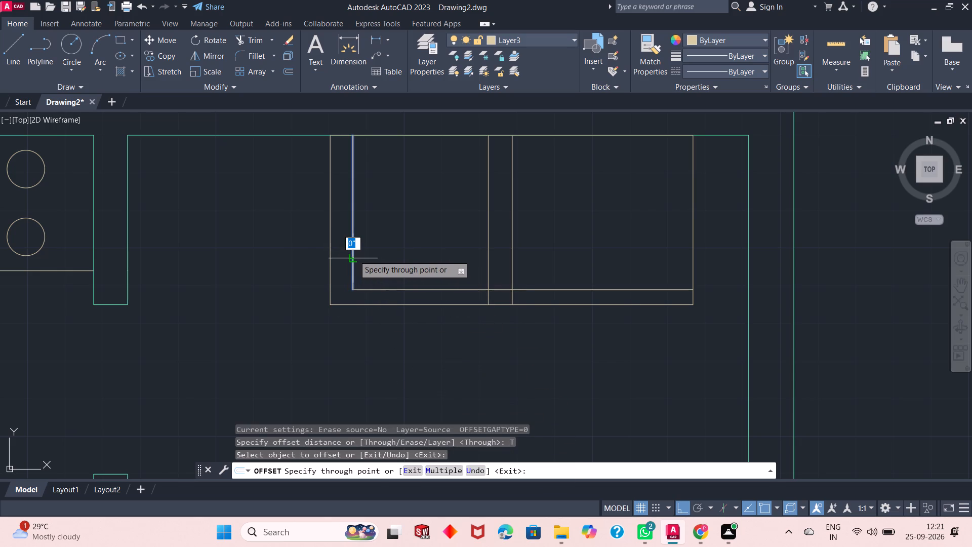
pyautogui.hotkey('ctrl', 'z')
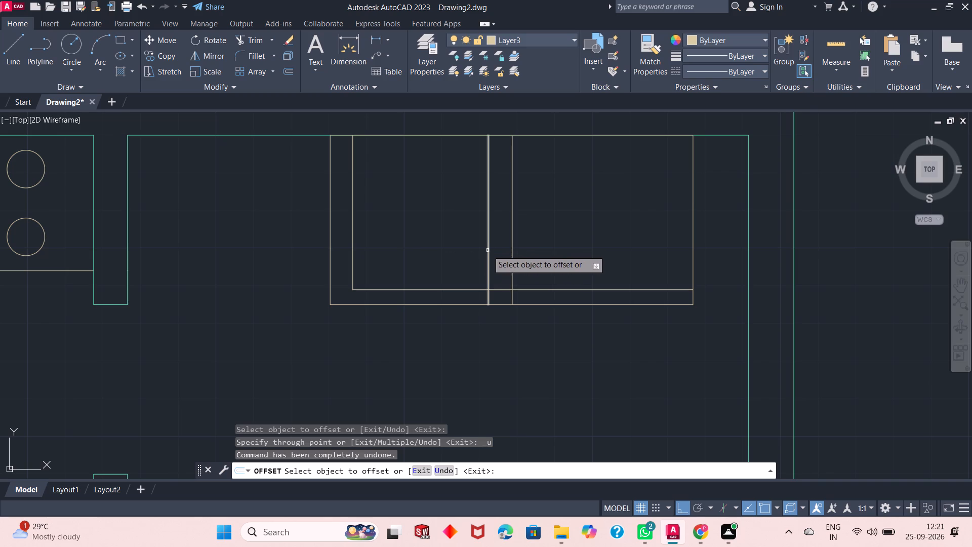
pyautogui.click(488, 250)
pyautogui.write('6"')
pyautogui.press('Return')
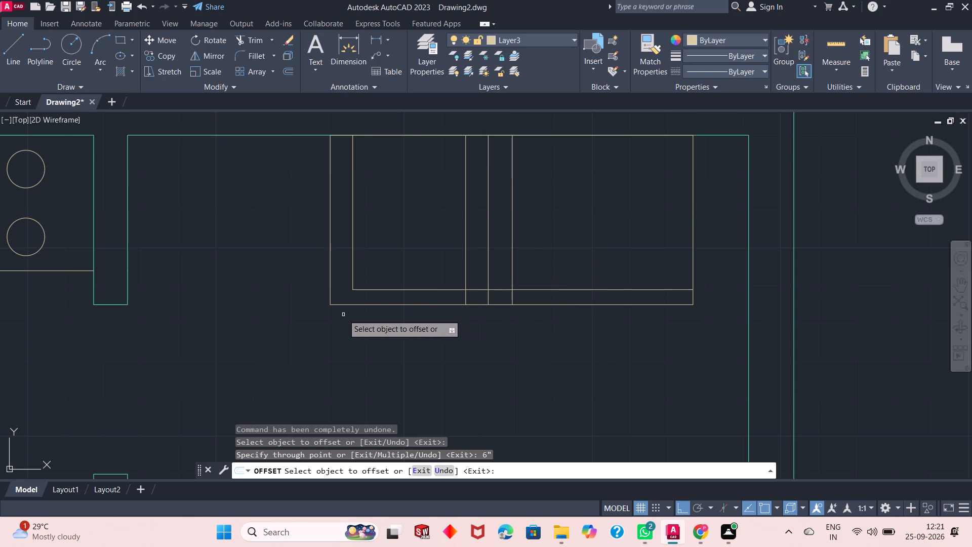
pyautogui.rightClick(314, 243)
pyautogui.click(341, 252)
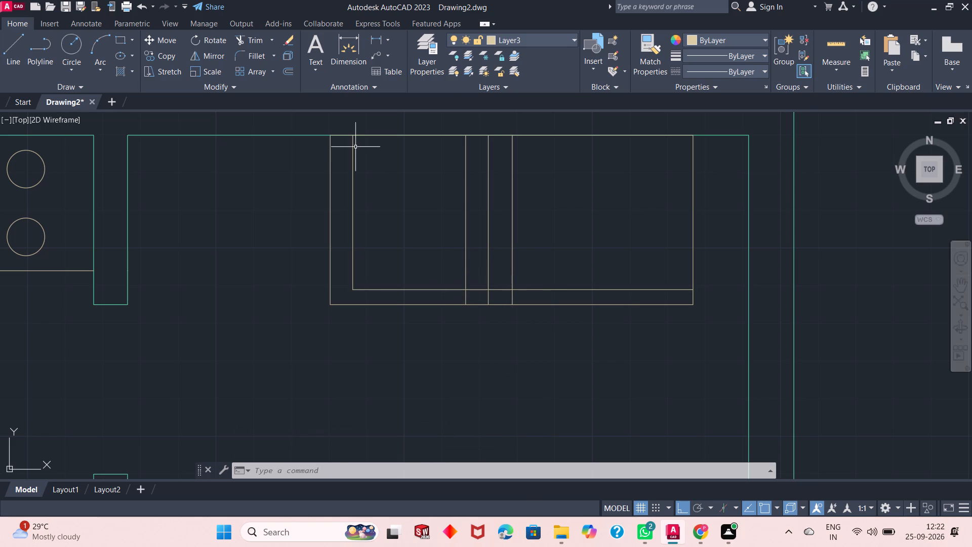
# Measure the left and right compartments' widths along the fixture's bottom edge using the Line tool.
pyautogui.click(16, 55)
pyautogui.click(328, 307)
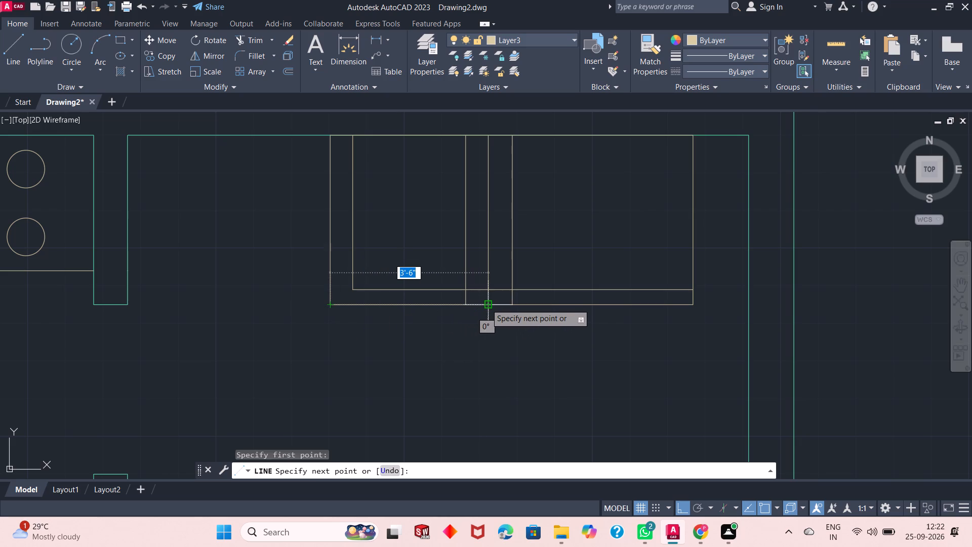
pyautogui.press('Escape')
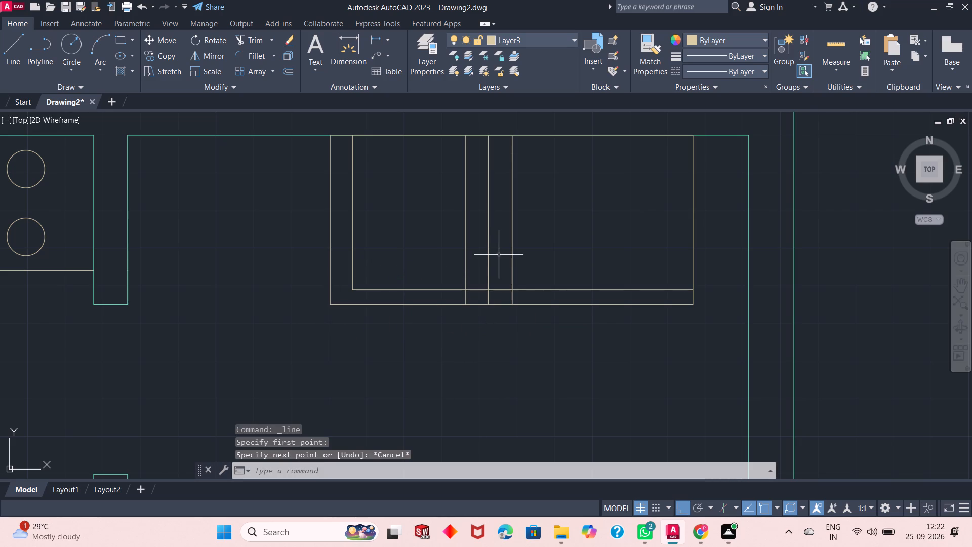
pyautogui.press('l')
pyautogui.press('Return')
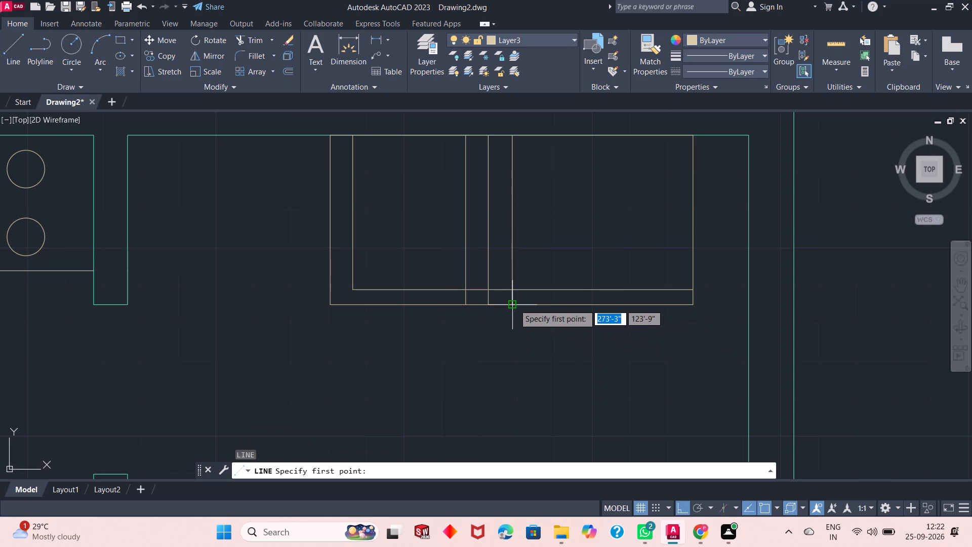
pyautogui.click(514, 304)
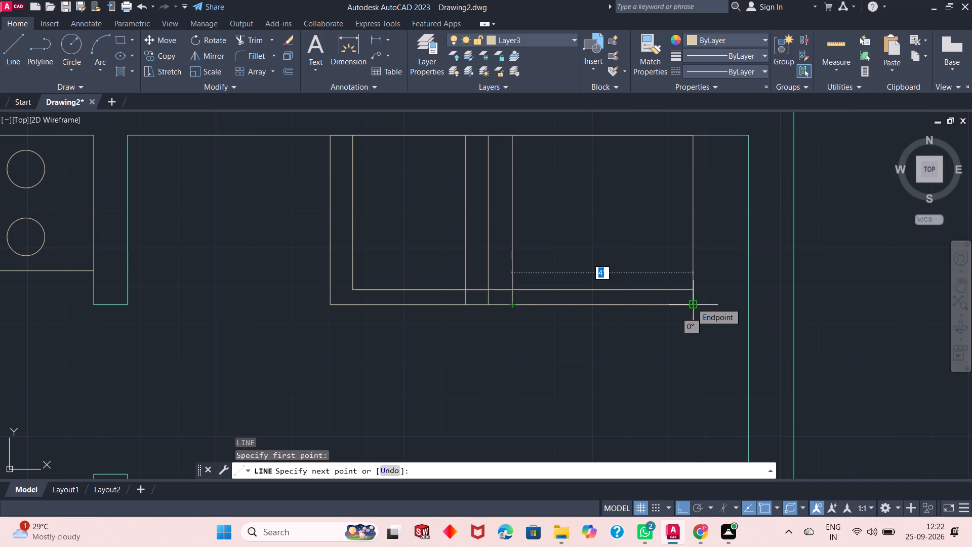
# Check the distance along the rectangle's lower edge from the middle divider to its left corner using a temporary line.
pyautogui.press('Escape')
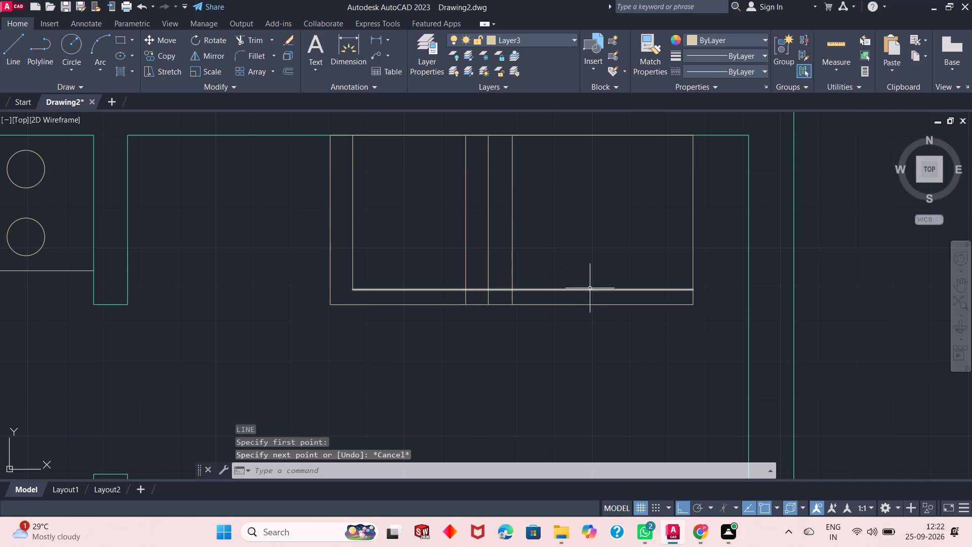
pyautogui.press('Return')
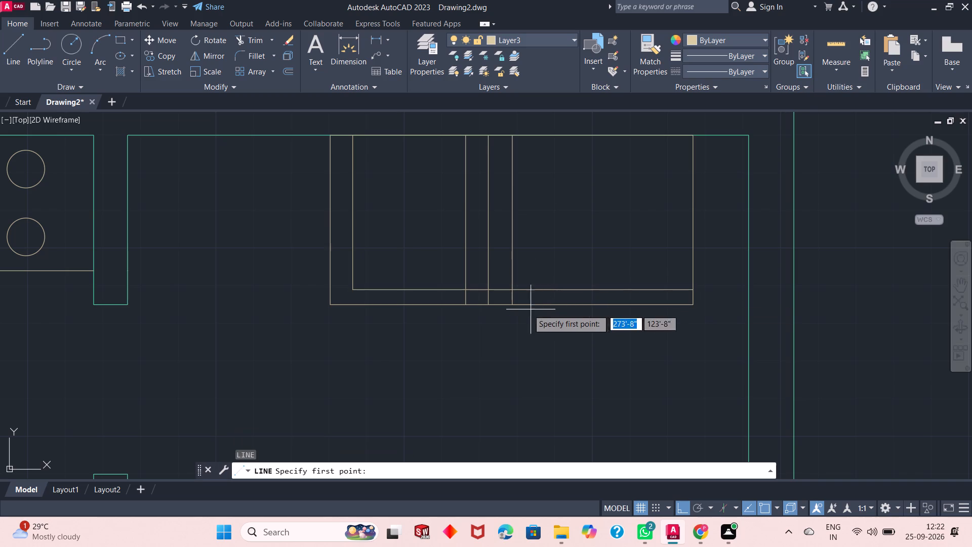
pyautogui.click(489, 305)
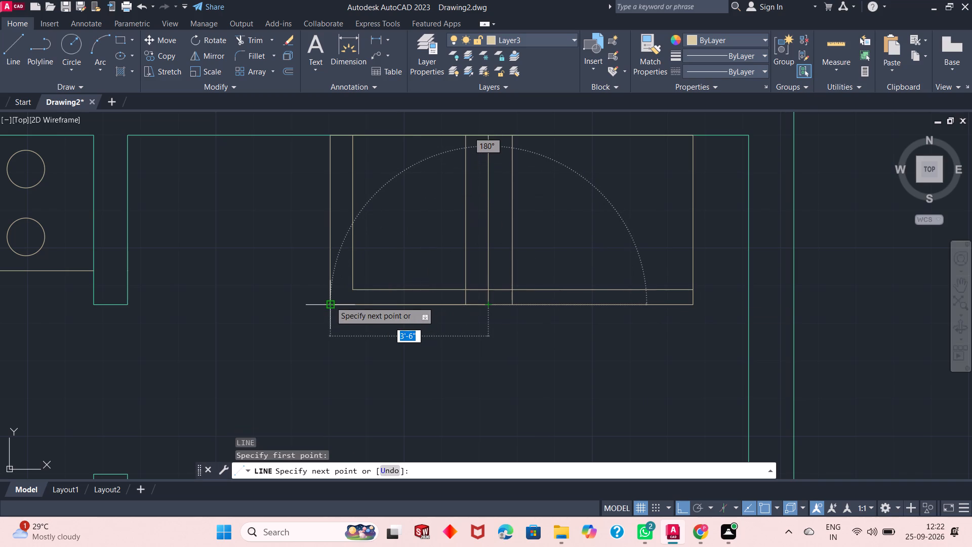
pyautogui.press('Escape')
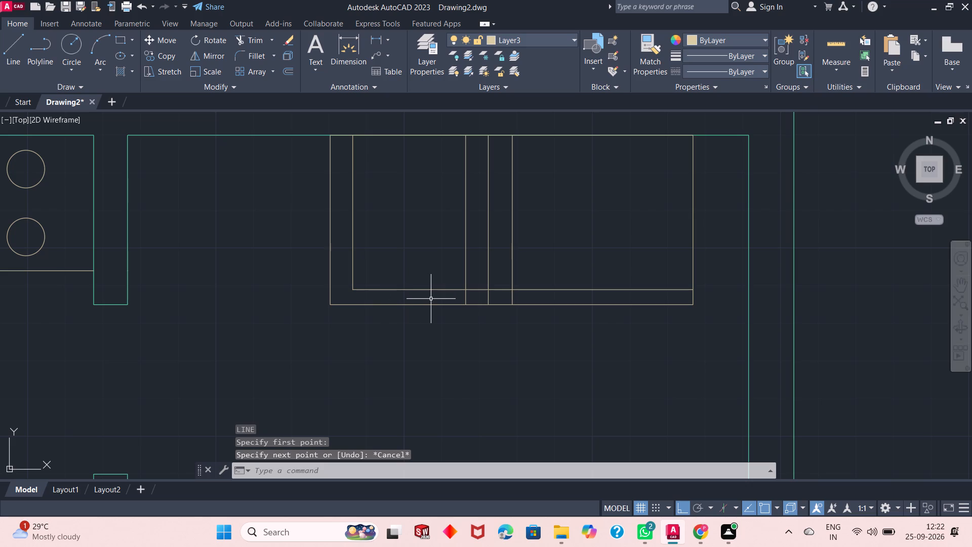
# Undo the recent offset, trim and erase edits to the inner divider lines of the large rectangle.
pyautogui.hotkey('ctrl', 'z')
pyautogui.hotkey('ctrl', 'z')
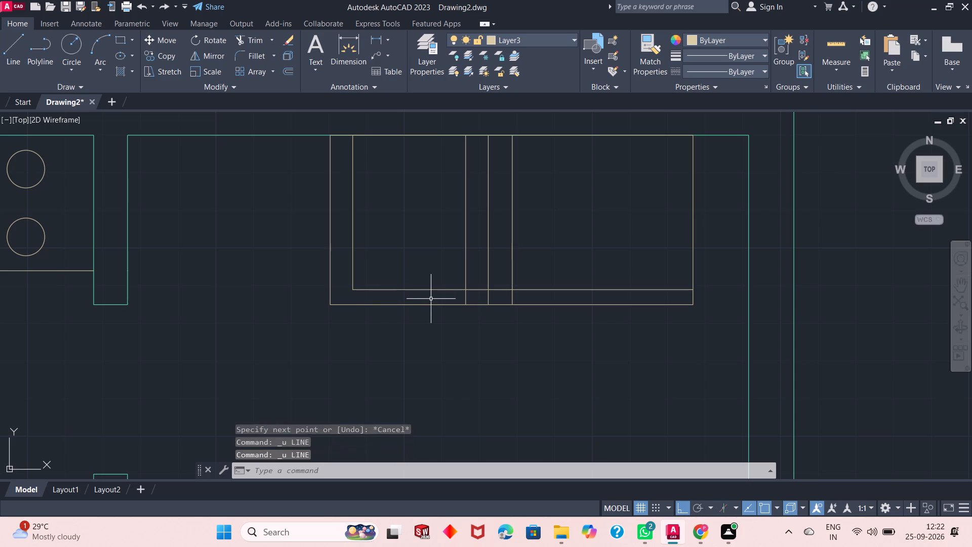
pyautogui.hotkey('ctrl', 'z')
pyautogui.hotkey('ctrl', 'z')
pyautogui.hotkey('ctrl', 'z')
pyautogui.hotkey('ctrl', 'z')
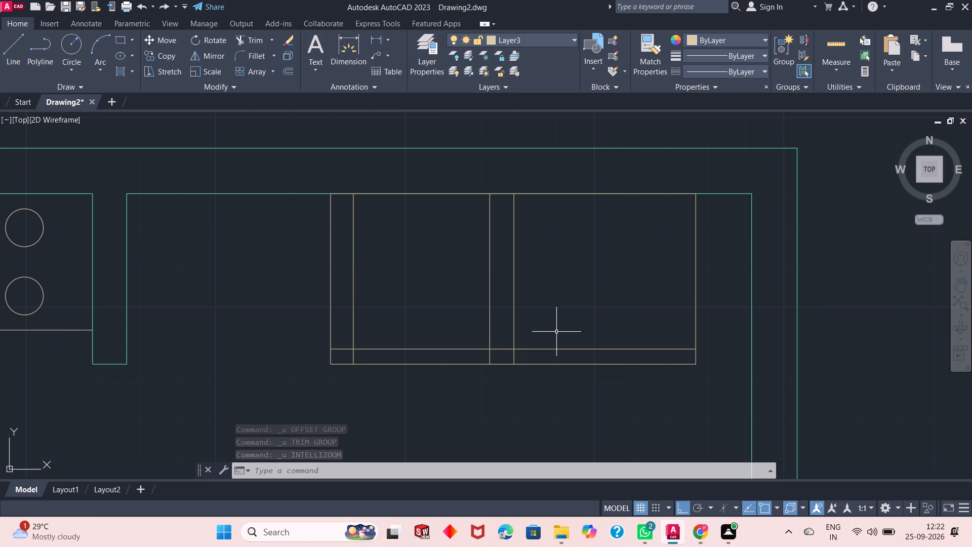
pyautogui.hotkey('ctrl', 'z')
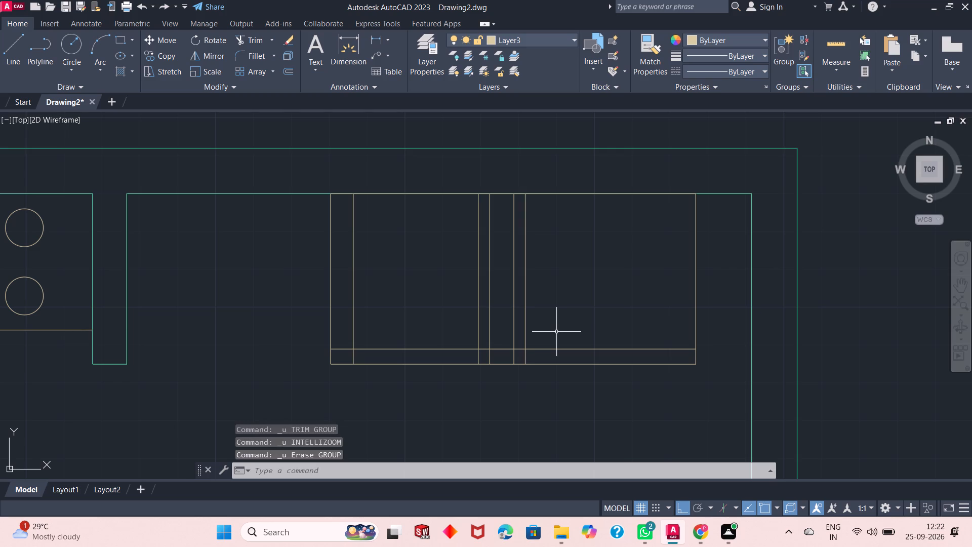
pyautogui.hotkey('ctrl', 'z')
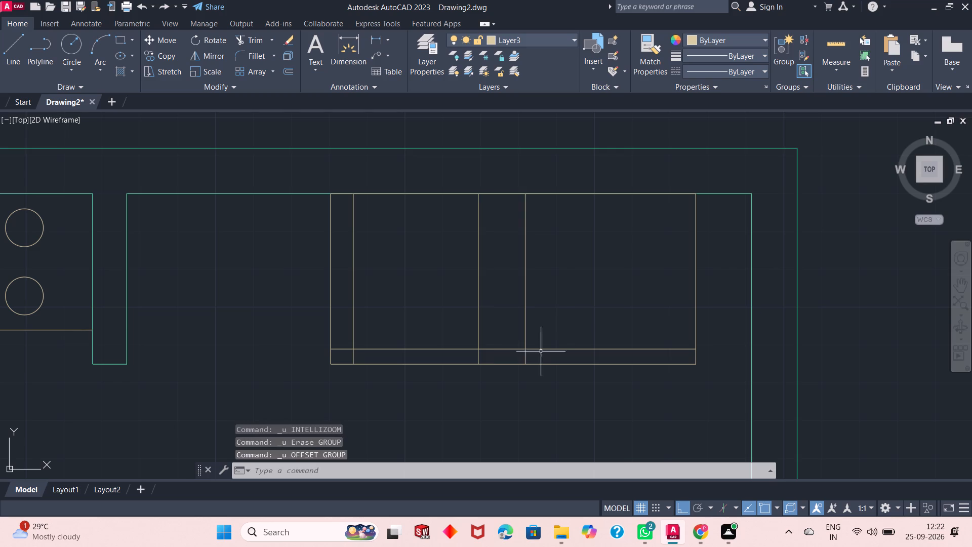
# Check the lower-edge widths of the compartments on both sides of the central divider pair using temporary lines.
pyautogui.scroll(-1, 533, 317)
pyautogui.scroll(1, 533, 320)
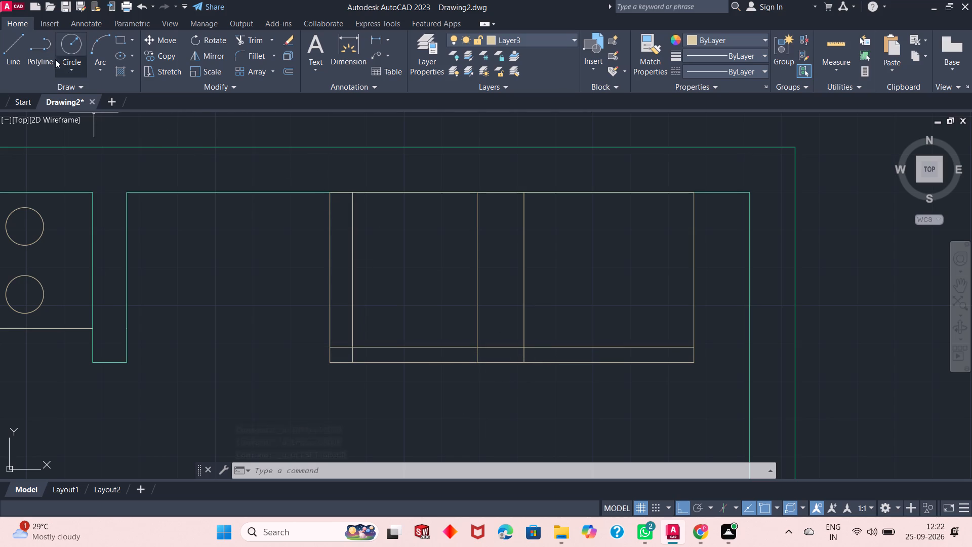
pyautogui.click(19, 52)
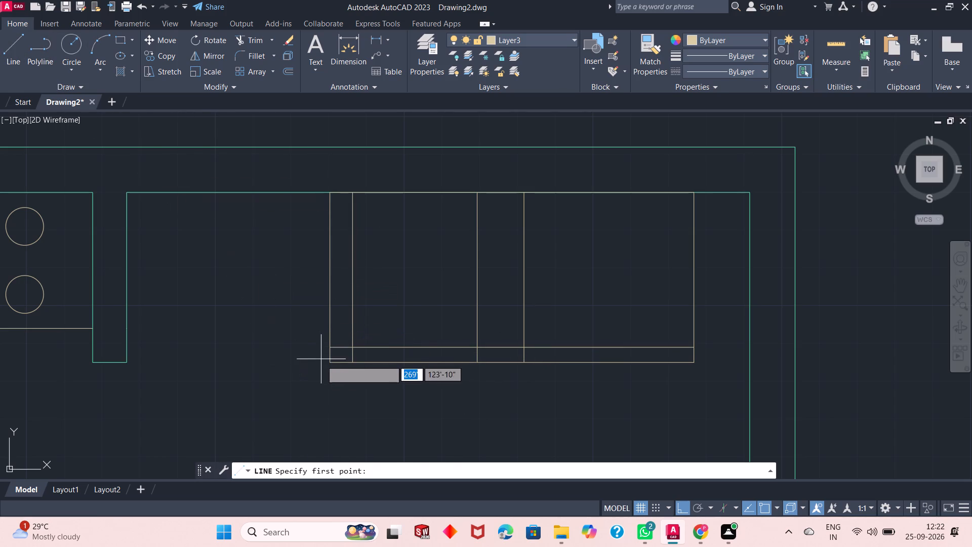
pyautogui.click(330, 362)
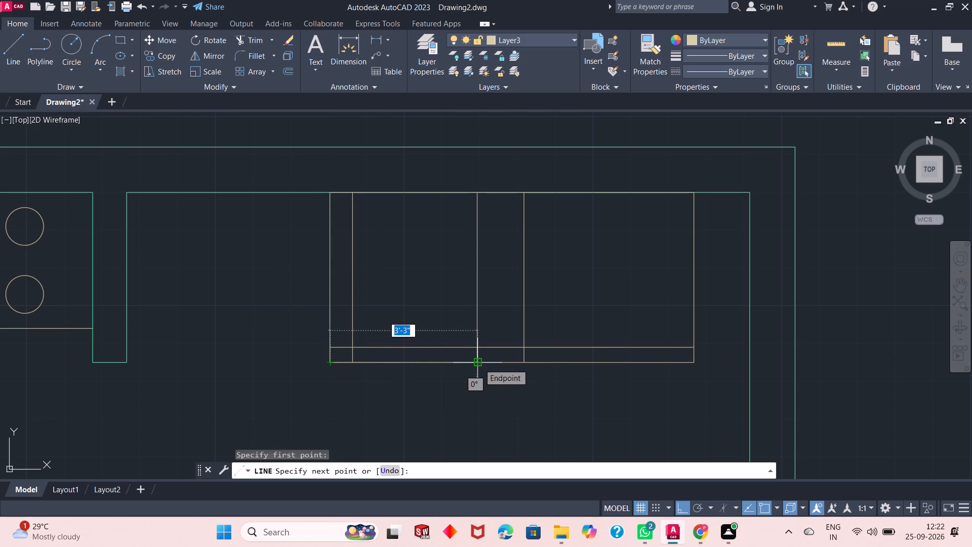
pyautogui.press('Escape')
pyautogui.press('space')
pyautogui.click(526, 364)
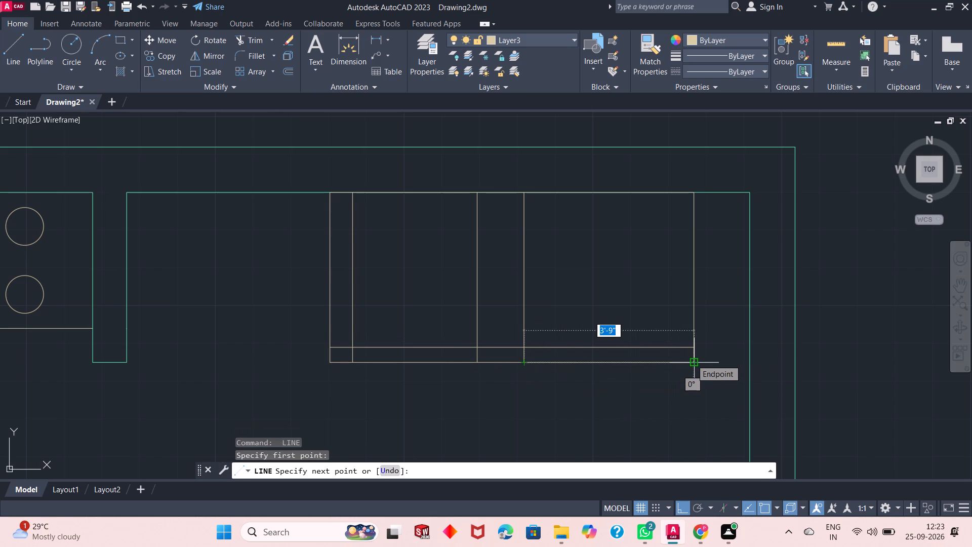
pyautogui.press('Escape')
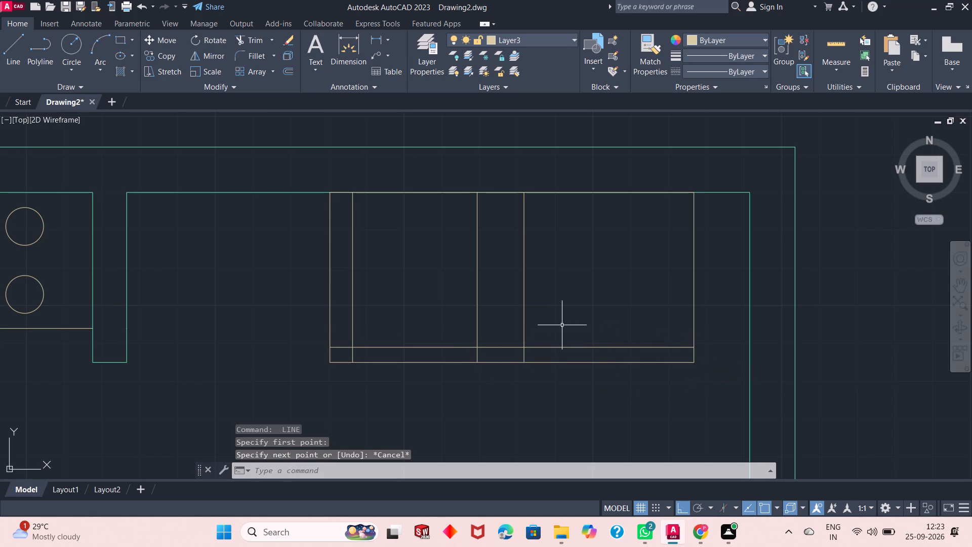
# Undo the earlier trim and offset edits until the large rectangle has no inner lines.
pyautogui.hotkey('ctrl', 'z')
pyautogui.hotkey('ctrl', 'z')
pyautogui.hotkey('ctrl', 'z')
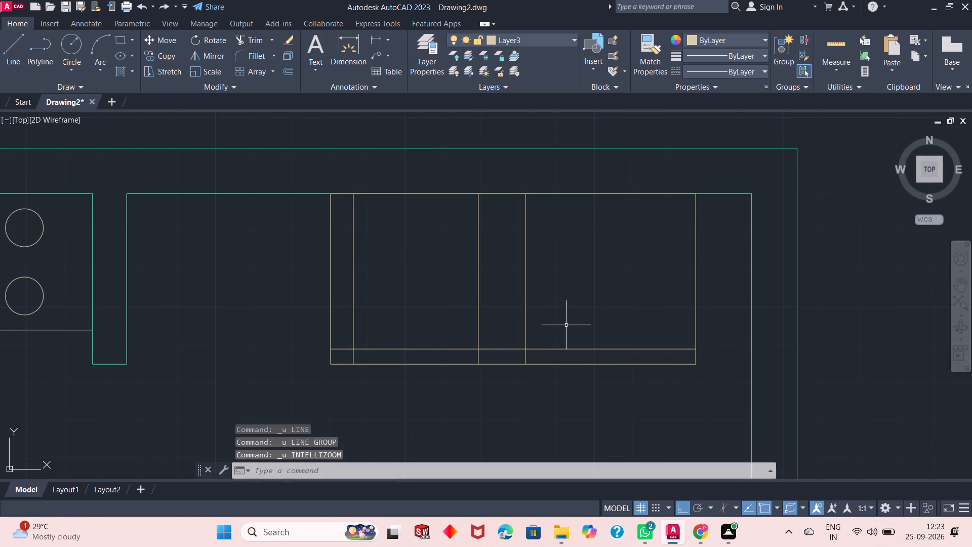
pyautogui.hotkey('ctrl', 'z')
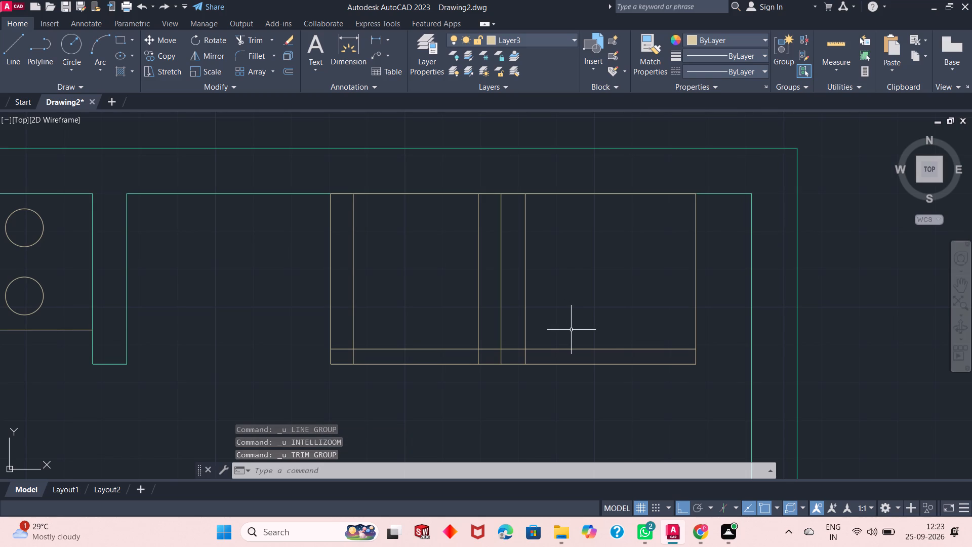
pyautogui.hotkey('ctrl', 'z')
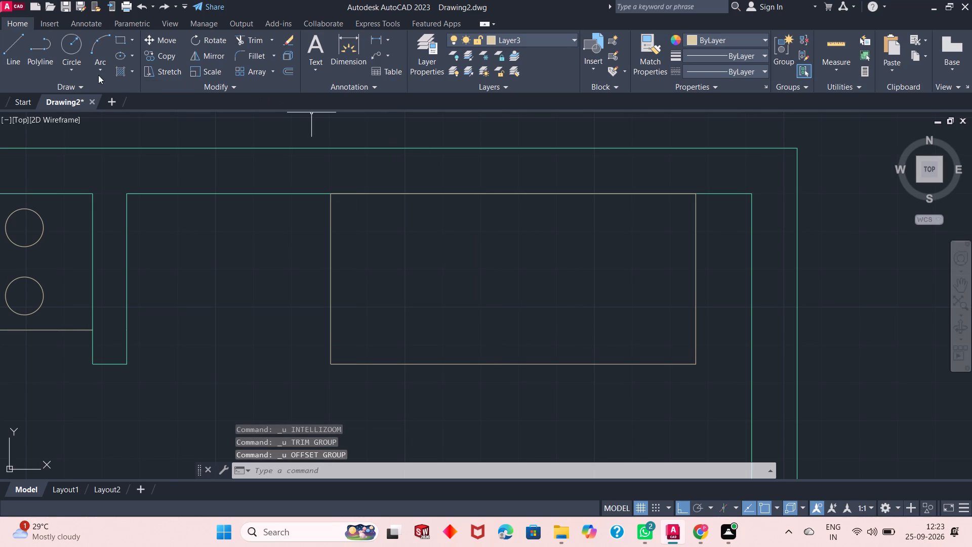
# Offset the rectangle's left edge 4' inward using the Through option.
pyautogui.click(287, 73)
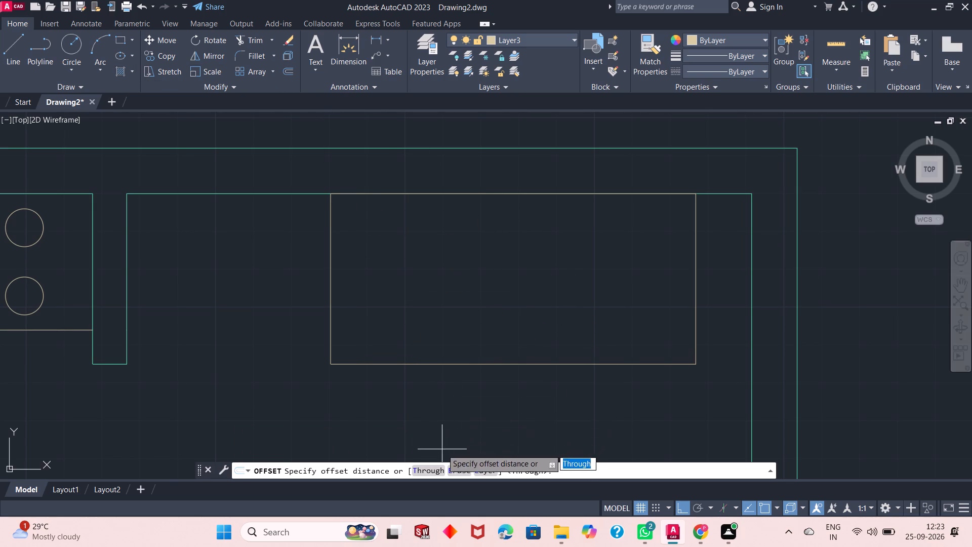
pyautogui.click(431, 471)
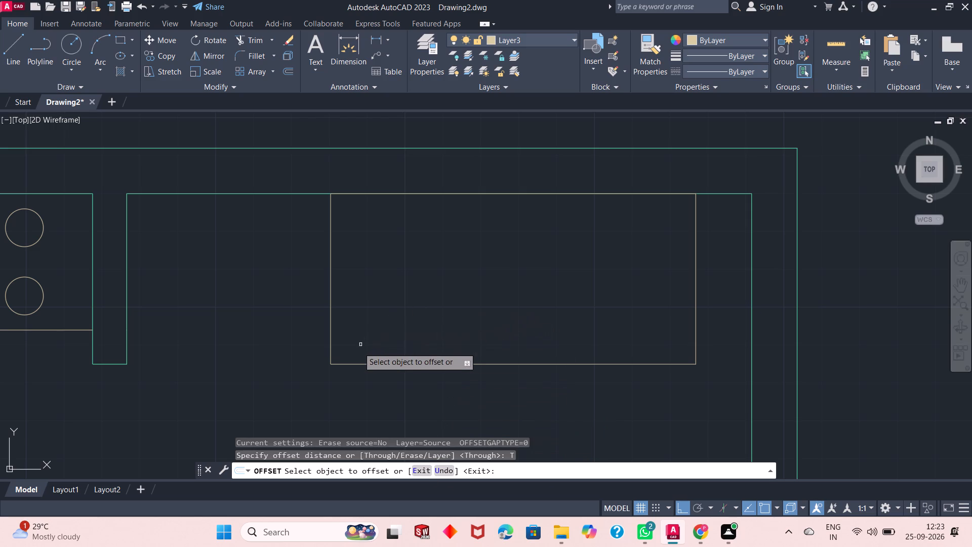
pyautogui.click(331, 336)
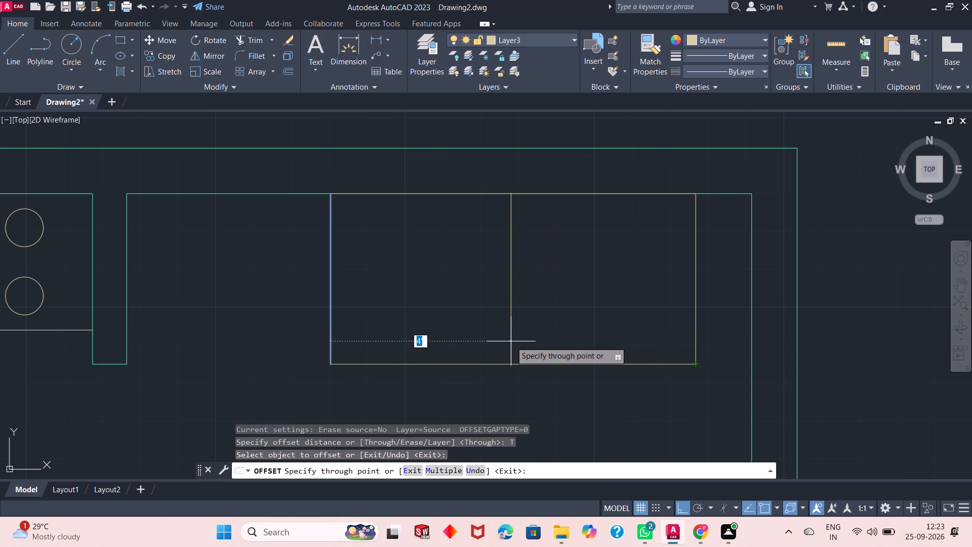
pyautogui.press('4')
pyautogui.press("'")
pyautogui.press('Return')
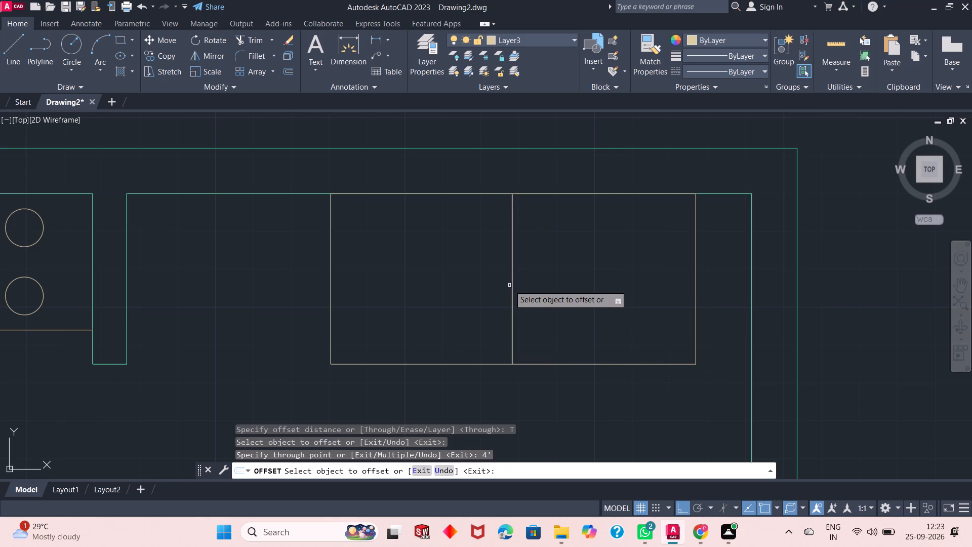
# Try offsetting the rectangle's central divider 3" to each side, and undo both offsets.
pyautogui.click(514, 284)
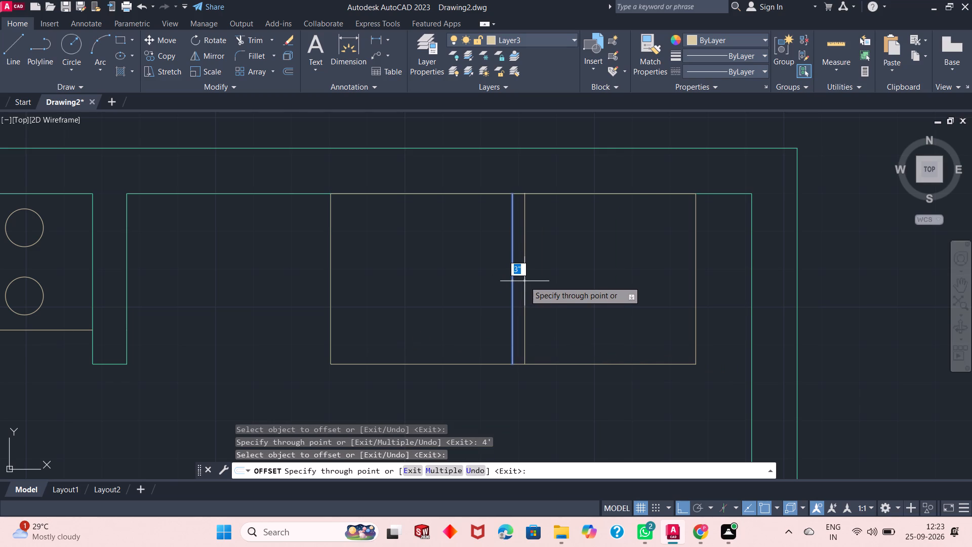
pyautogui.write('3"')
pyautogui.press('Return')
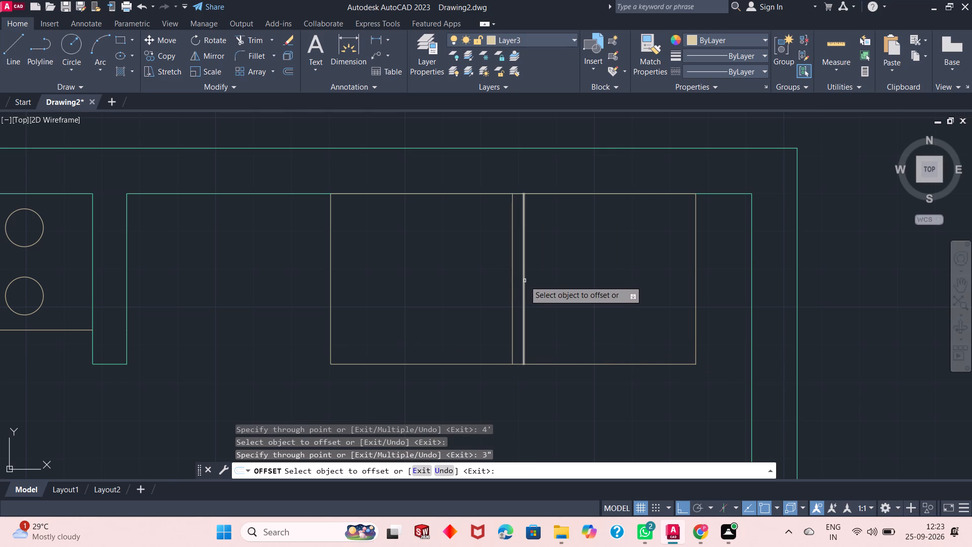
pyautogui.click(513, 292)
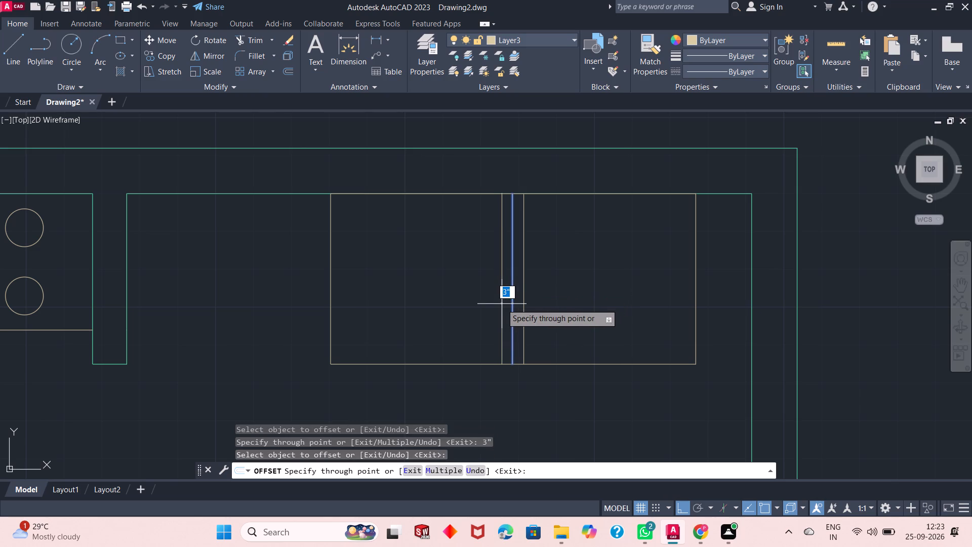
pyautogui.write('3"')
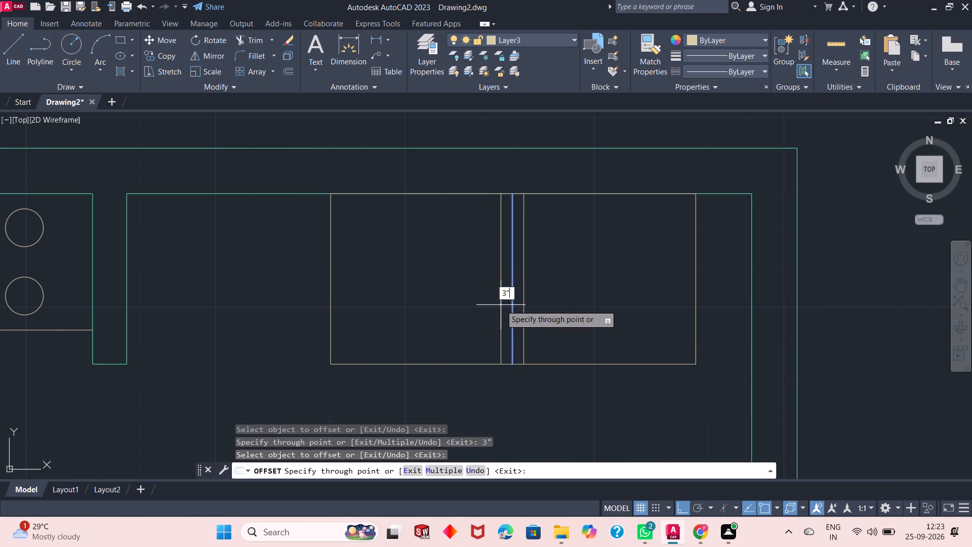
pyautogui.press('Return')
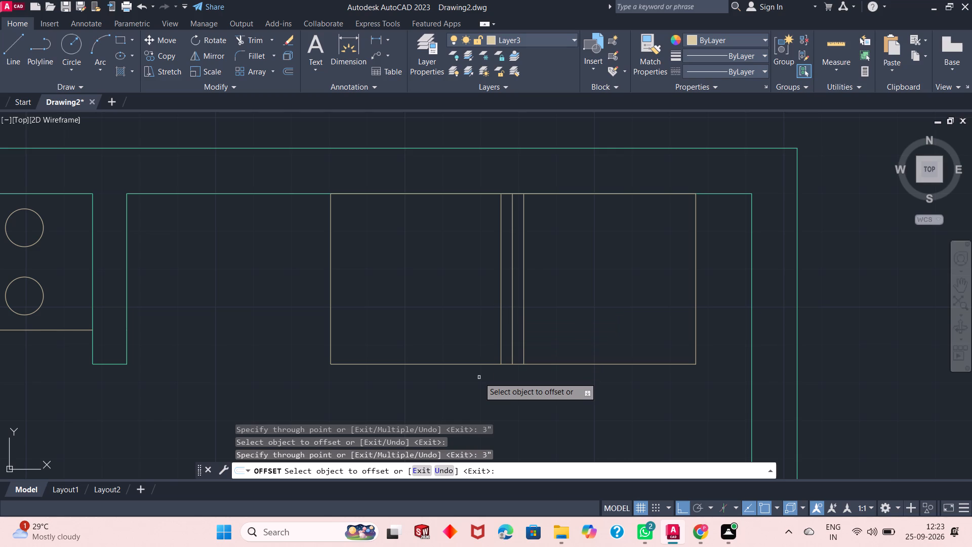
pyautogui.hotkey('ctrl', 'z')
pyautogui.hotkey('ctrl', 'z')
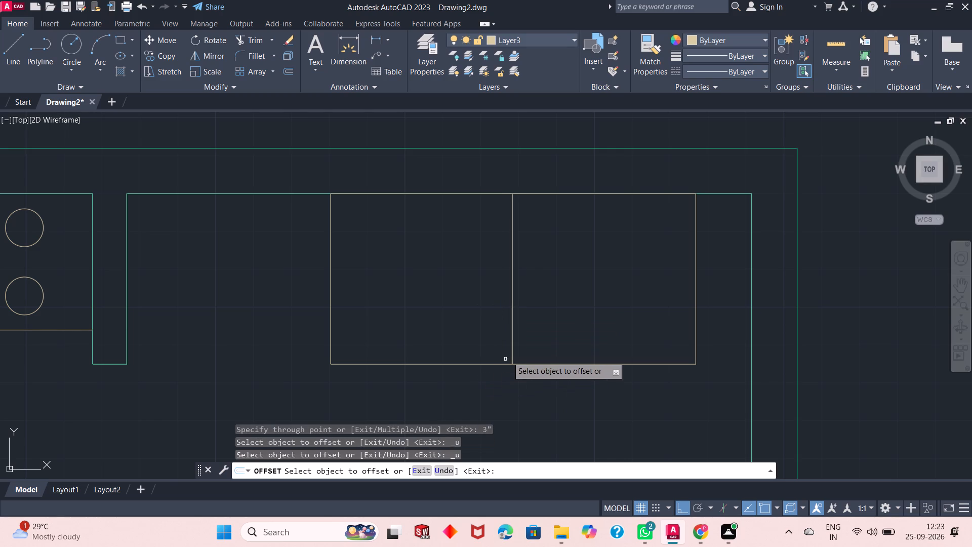
# Offset the rectangle's central divider 2" to each side.
pyautogui.click(514, 344)
pyautogui.write('2"')
pyautogui.press('Return')
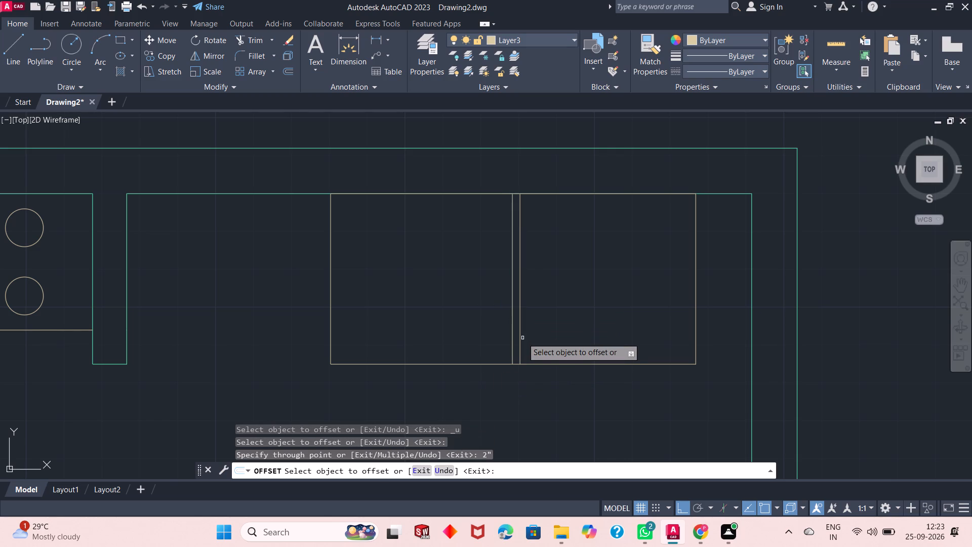
pyautogui.click(514, 341)
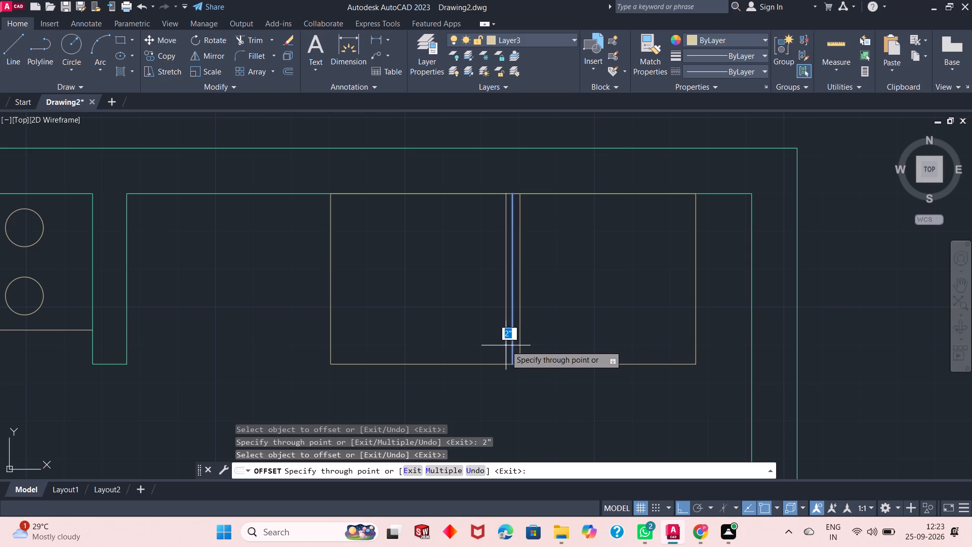
pyautogui.write('2"')
pyautogui.press('Return')
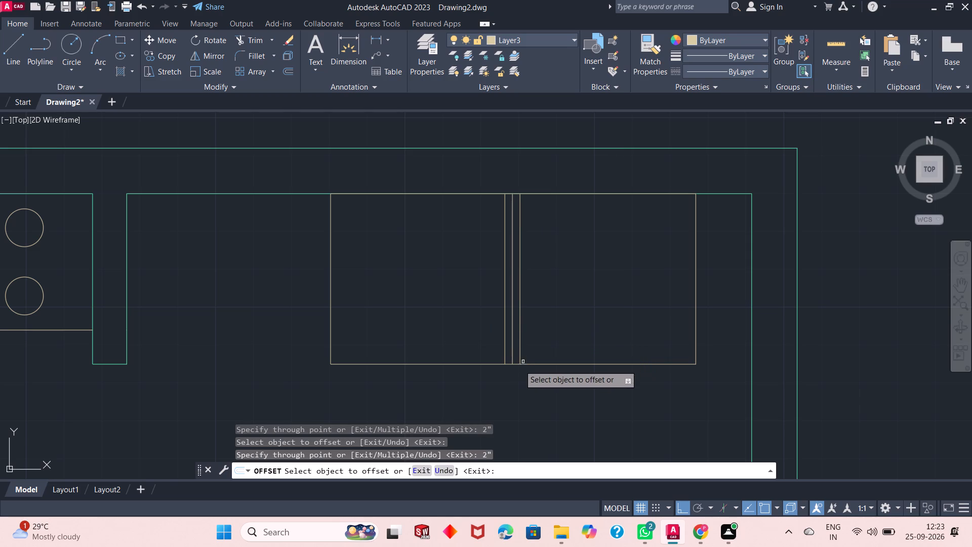
pyautogui.rightClick(261, 285)
pyautogui.click(294, 294)
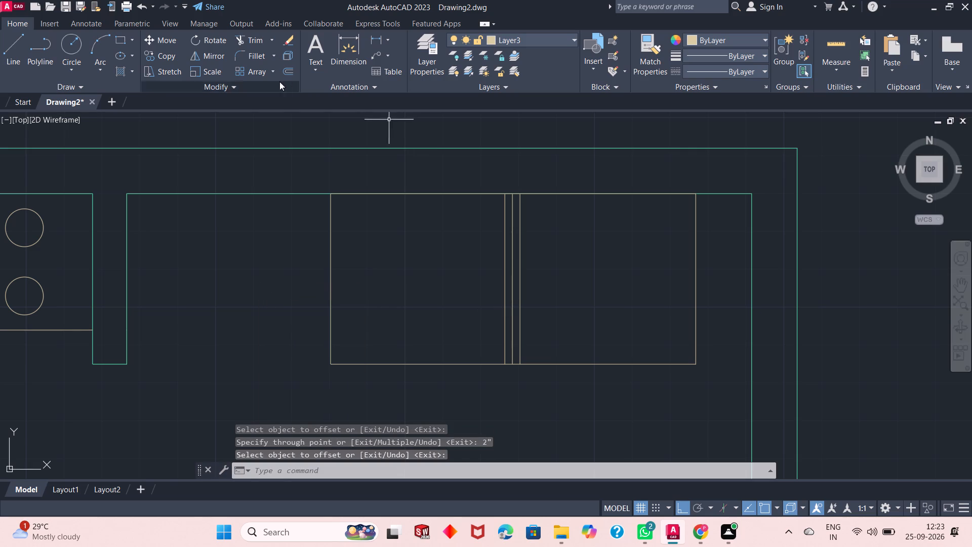
# Trim away the central divider and the rectangle's lower edge segment between the two offset lines.
pyautogui.click(247, 36)
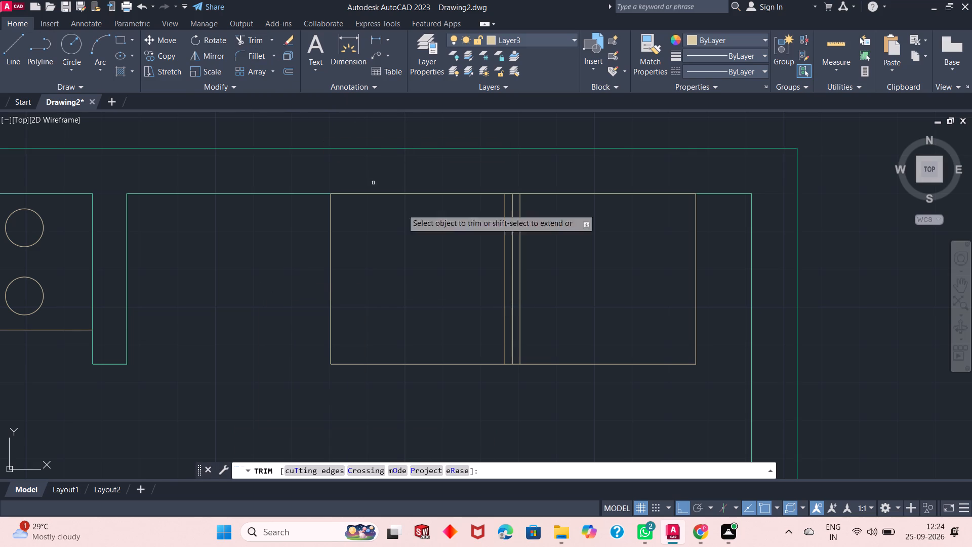
pyautogui.click(513, 269)
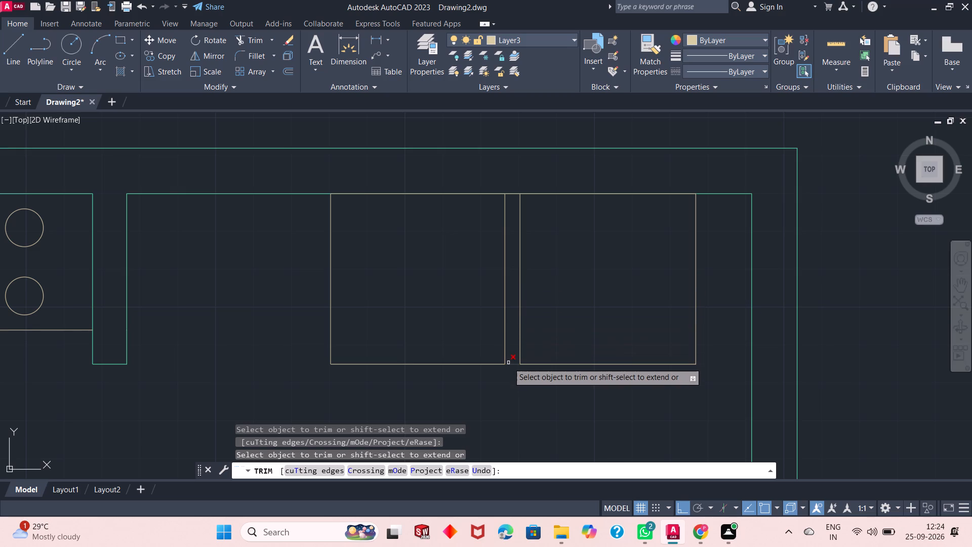
pyautogui.click(509, 364)
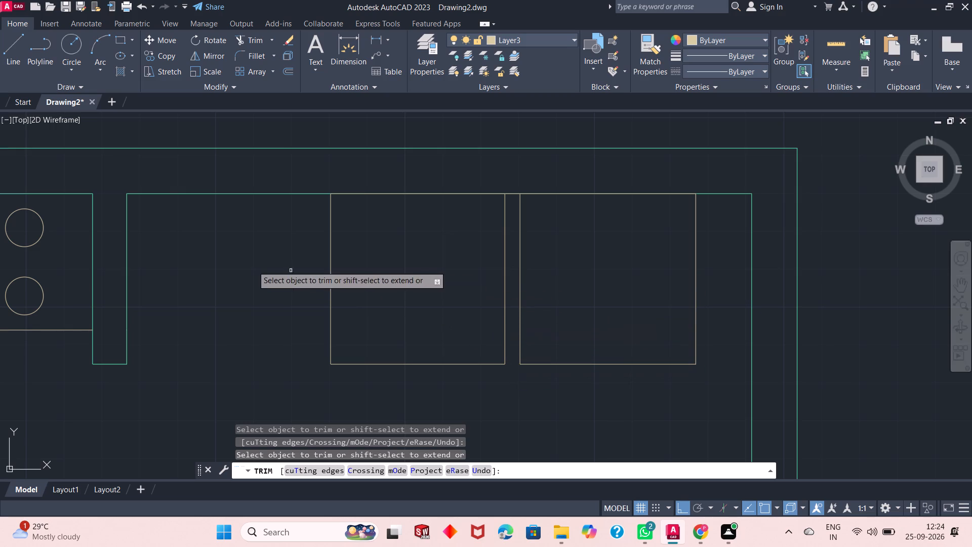
pyautogui.rightClick(242, 269)
pyautogui.click(261, 275)
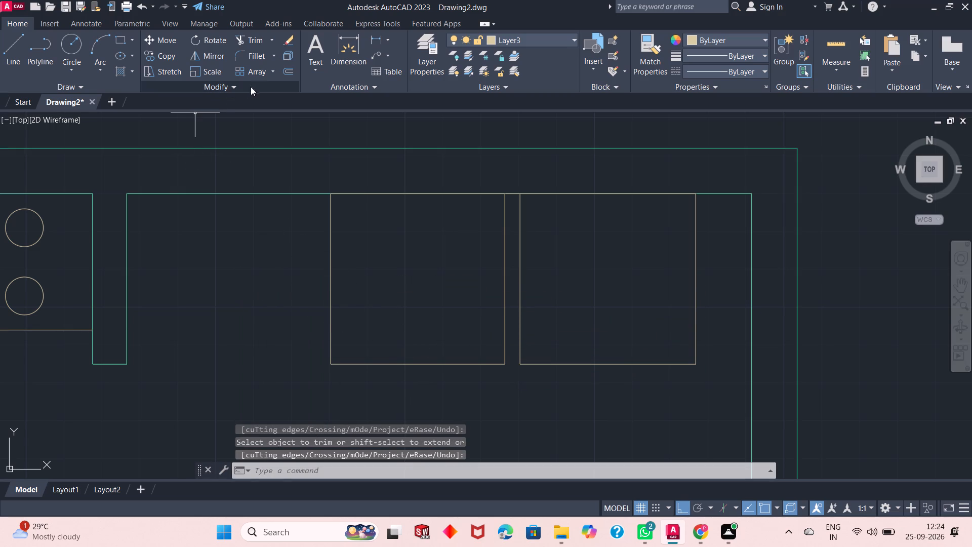
# Offset the left compartment's two side edges 6" inward using the Through option.
pyautogui.click(285, 70)
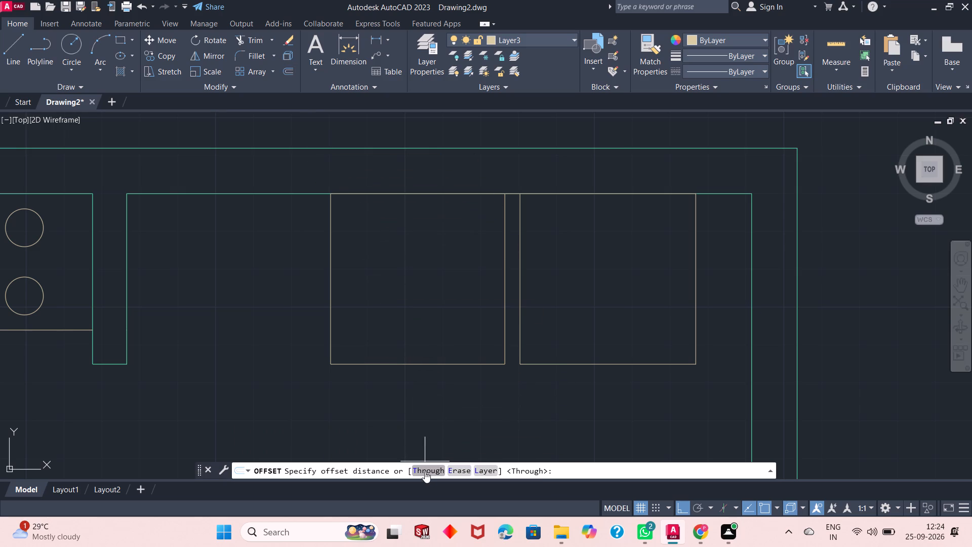
pyautogui.click(425, 472)
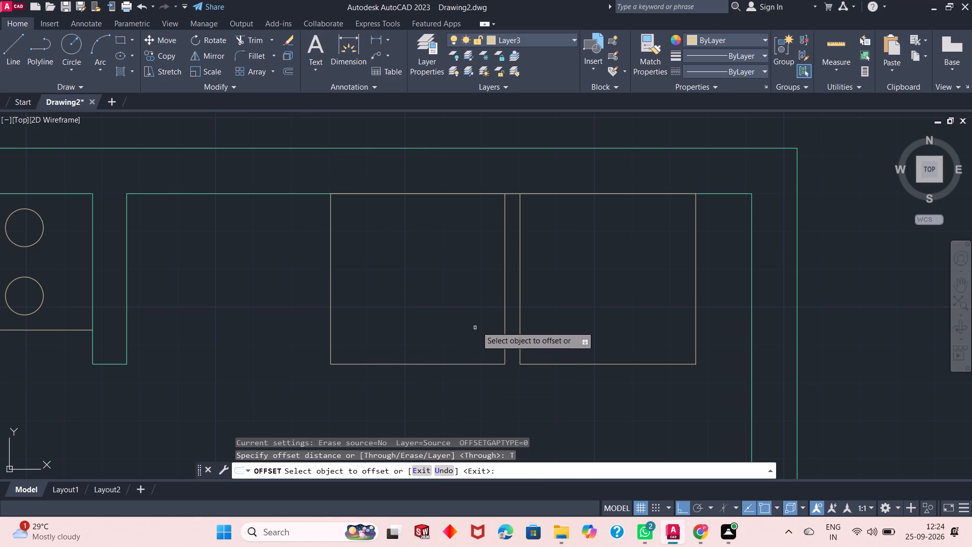
pyautogui.click(504, 298)
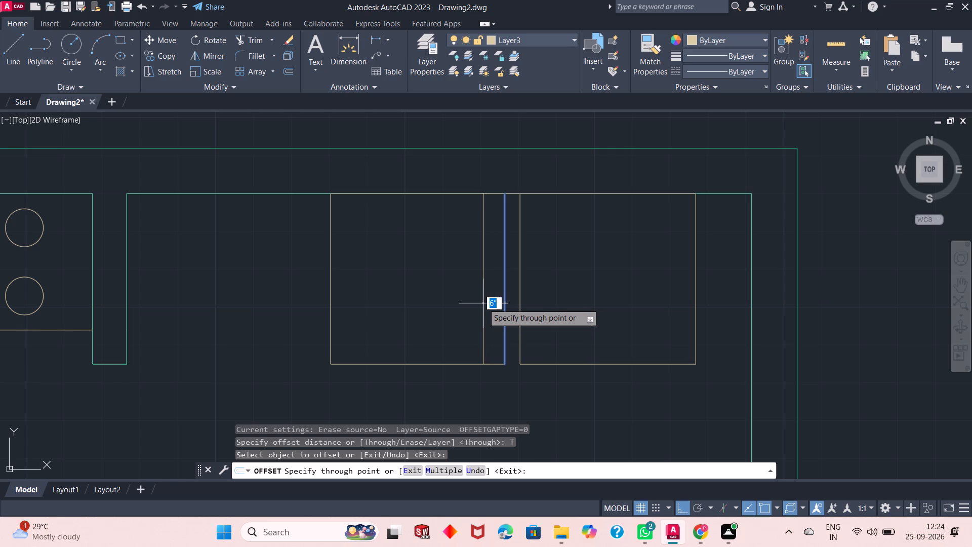
pyautogui.write('6"')
pyautogui.press('Return')
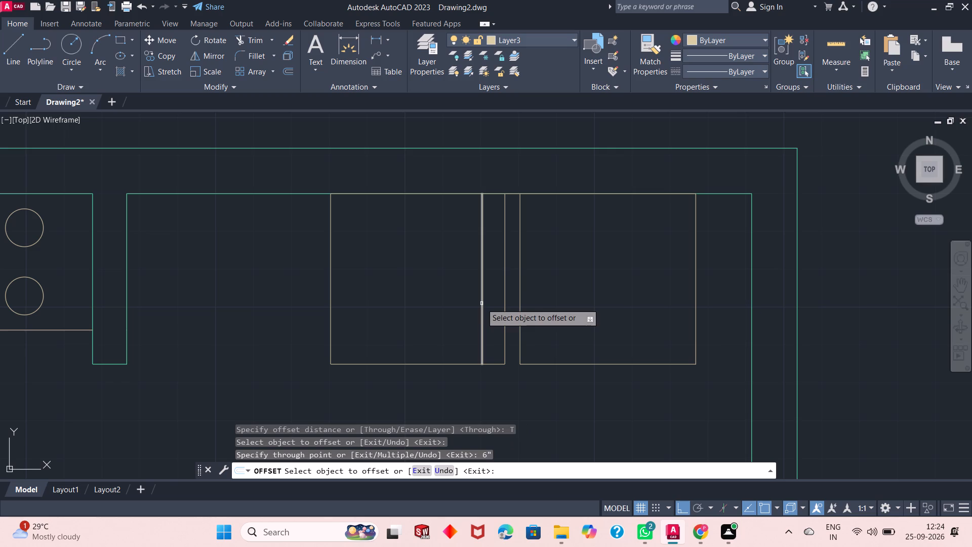
pyautogui.click(331, 317)
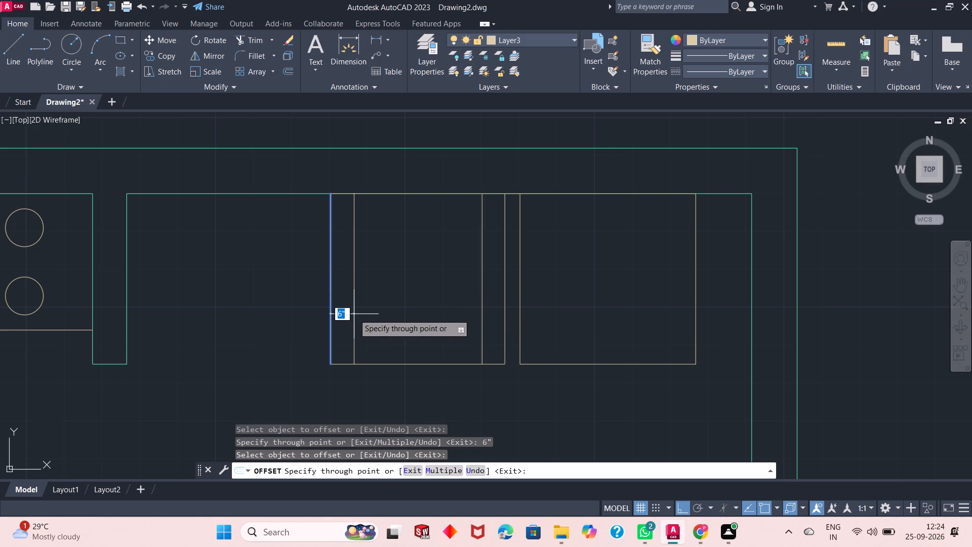
pyautogui.write('6"')
pyautogui.press('Return')
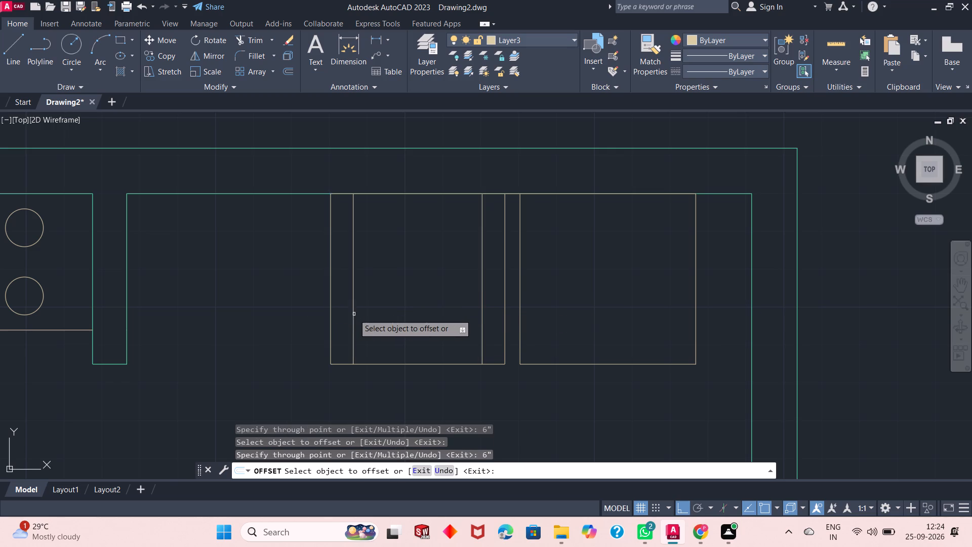
# Offset the left compartment's lower edge 4" inward.
pyautogui.click(395, 363)
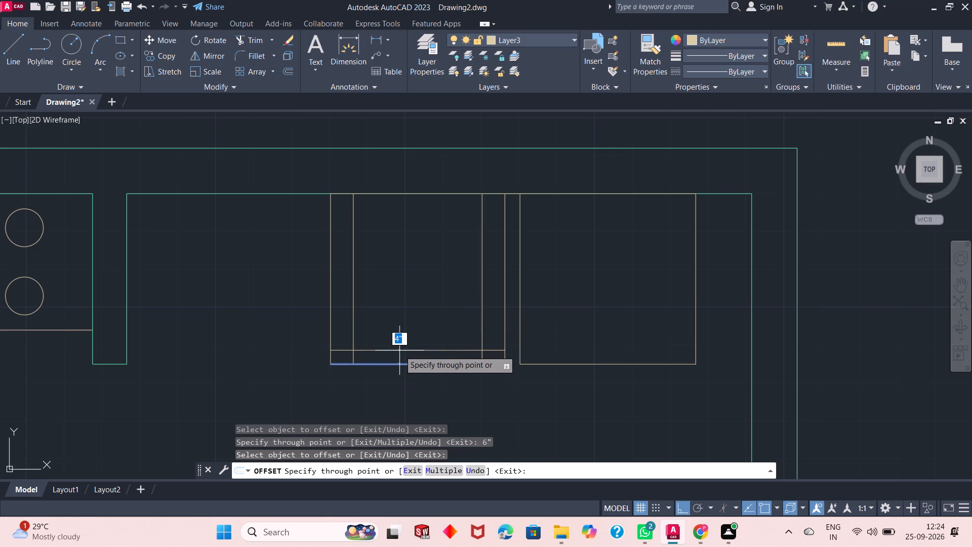
pyautogui.write('4"')
pyautogui.press('Return')
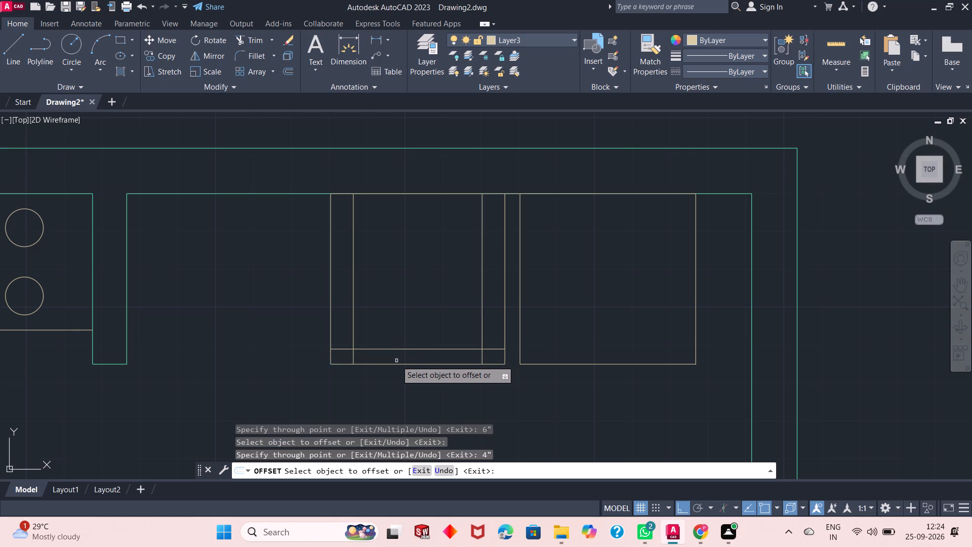
pyautogui.click(432, 194)
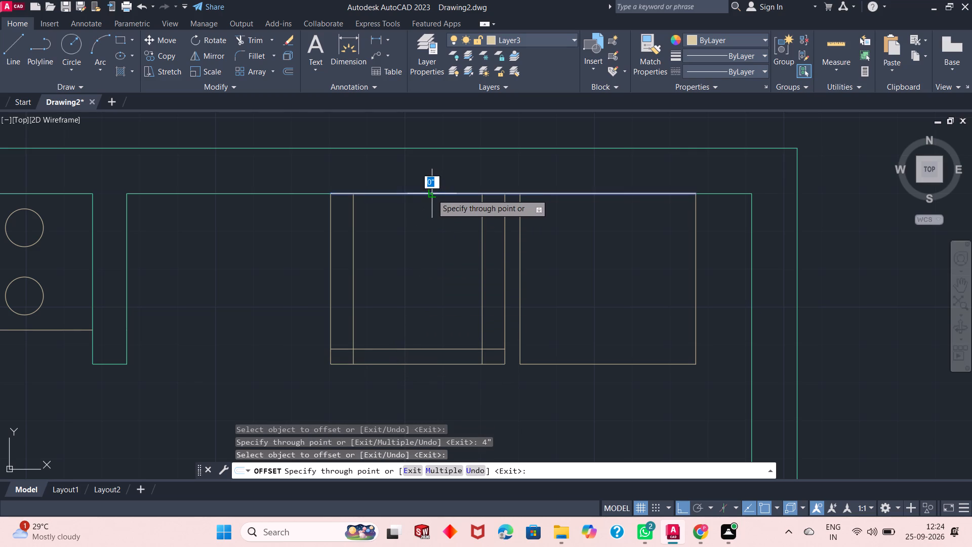
pyautogui.press('Escape')
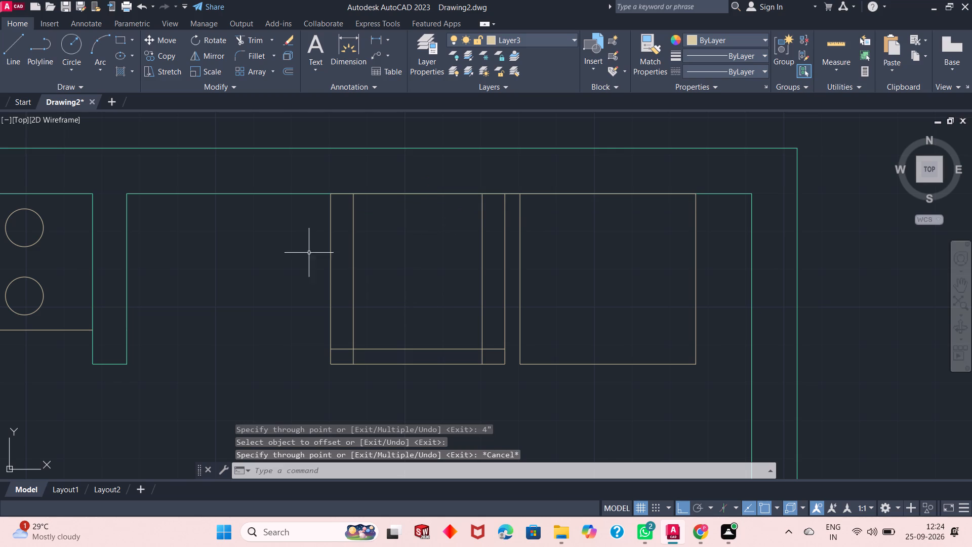
# Offset the left compartment's inner lower line 2'4" upward using the Through option.
pyautogui.click(289, 72)
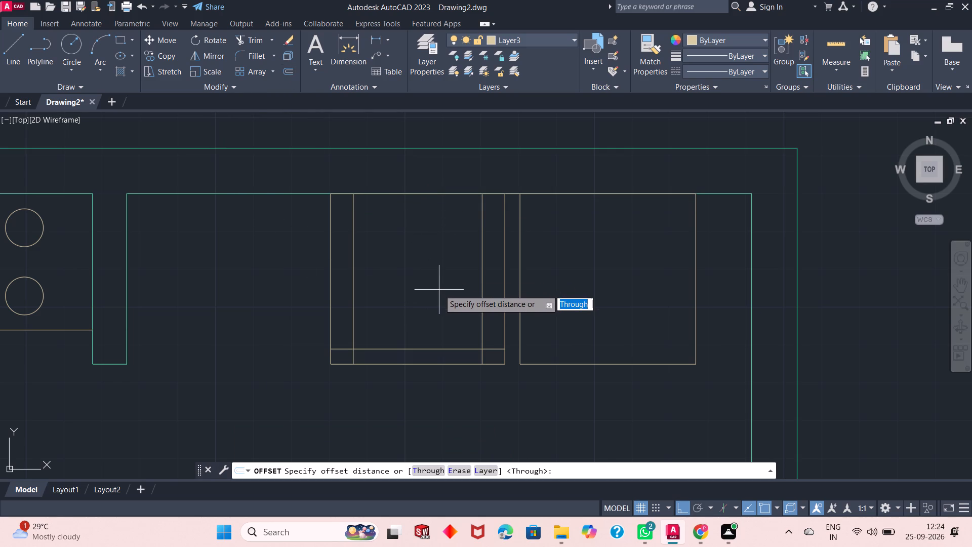
pyautogui.click(433, 473)
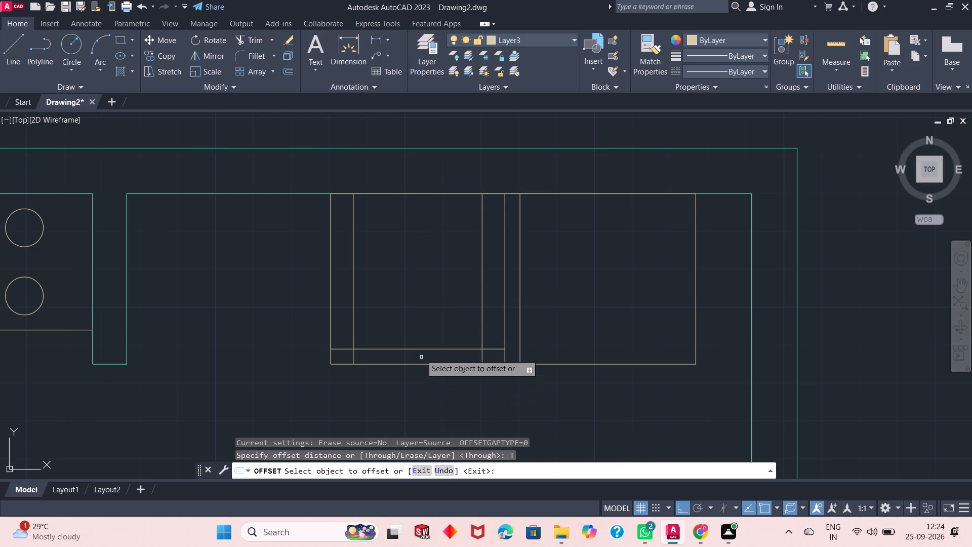
pyautogui.click(421, 349)
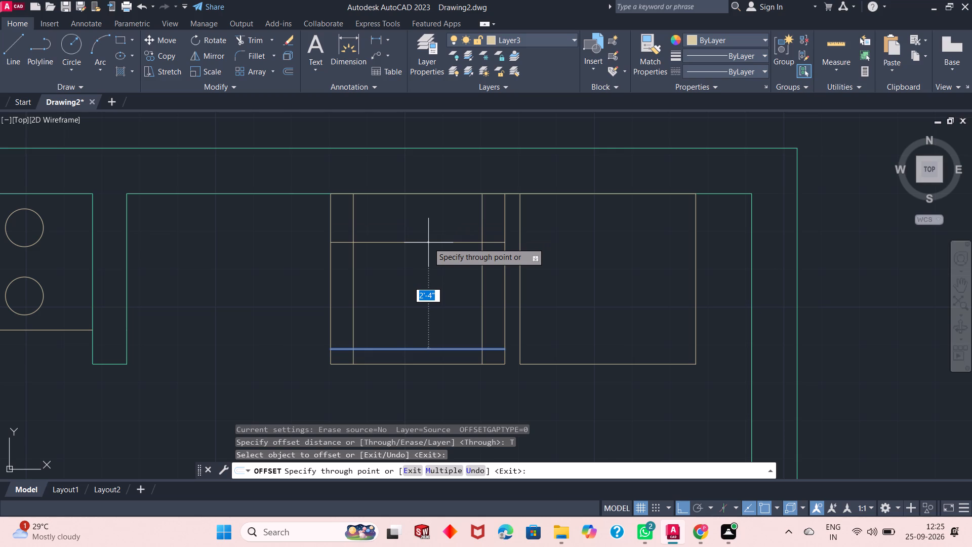
pyautogui.write('2\'4"')
pyautogui.press('Return')
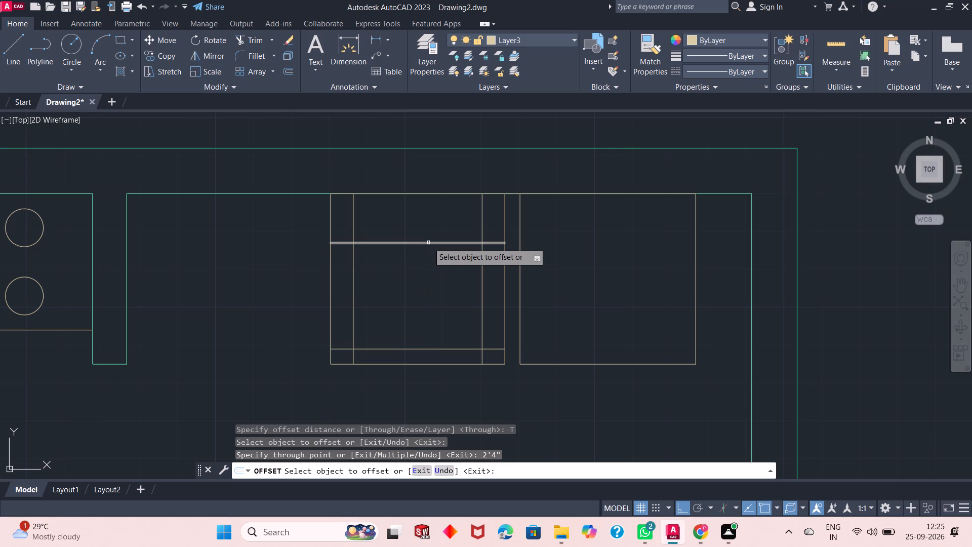
pyautogui.rightClick(275, 261)
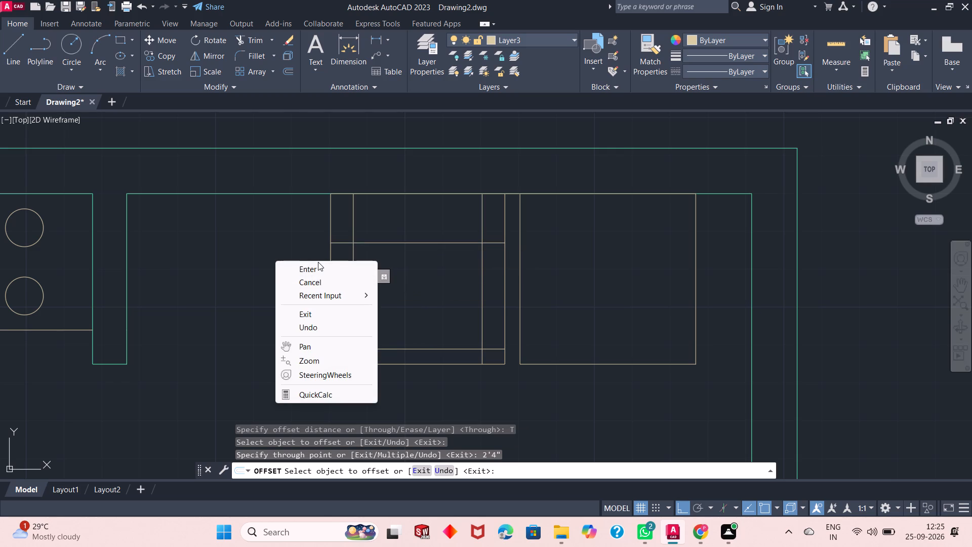
pyautogui.click(318, 264)
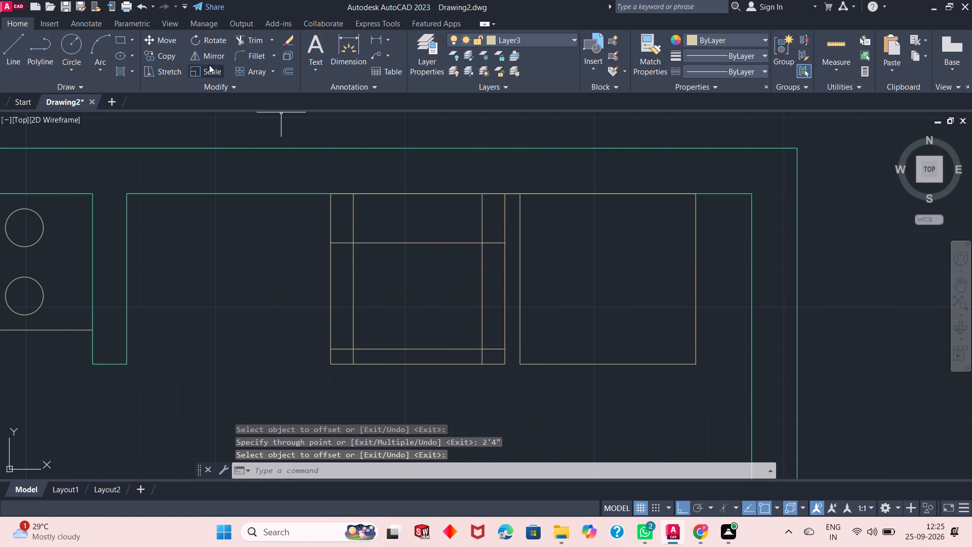
# Trim the overhanging ends of the offset lines to leave a closed inner rectangle inside the left compartment.
pyautogui.click(252, 43)
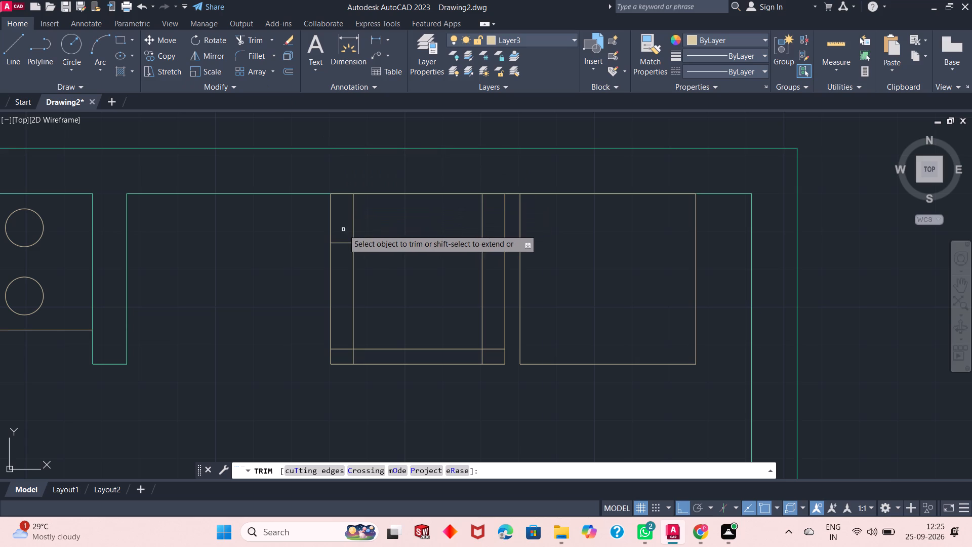
pyautogui.click(342, 232)
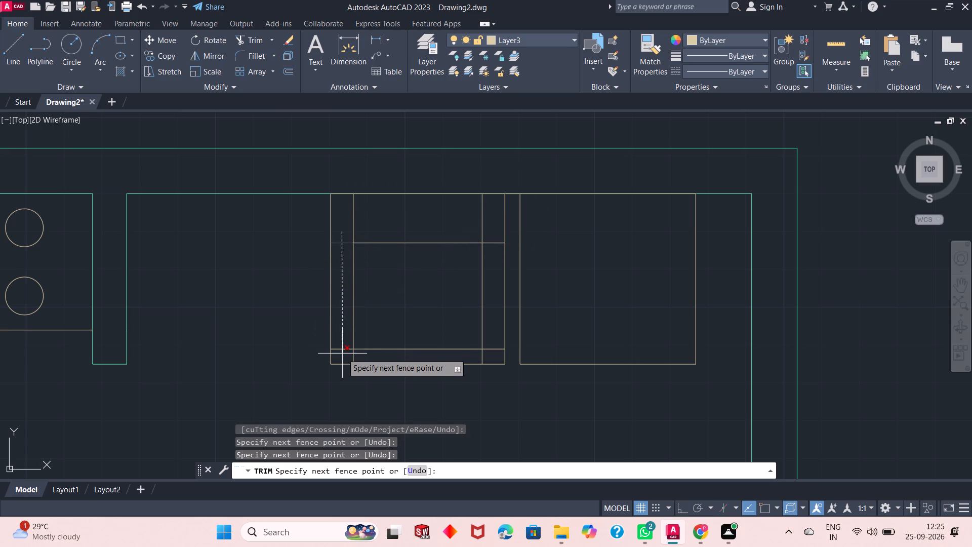
pyautogui.click(342, 354)
pyautogui.click(354, 356)
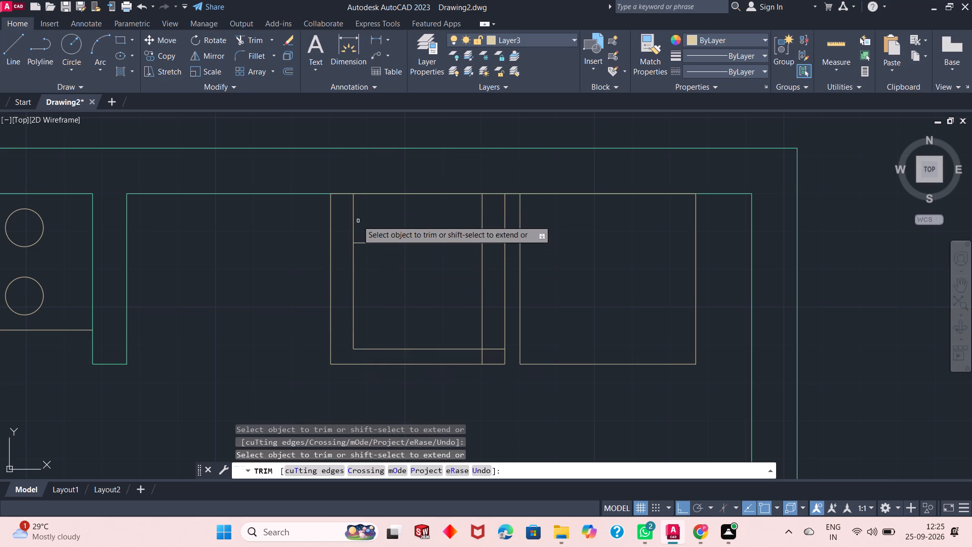
pyautogui.click(356, 219)
pyautogui.click(355, 222)
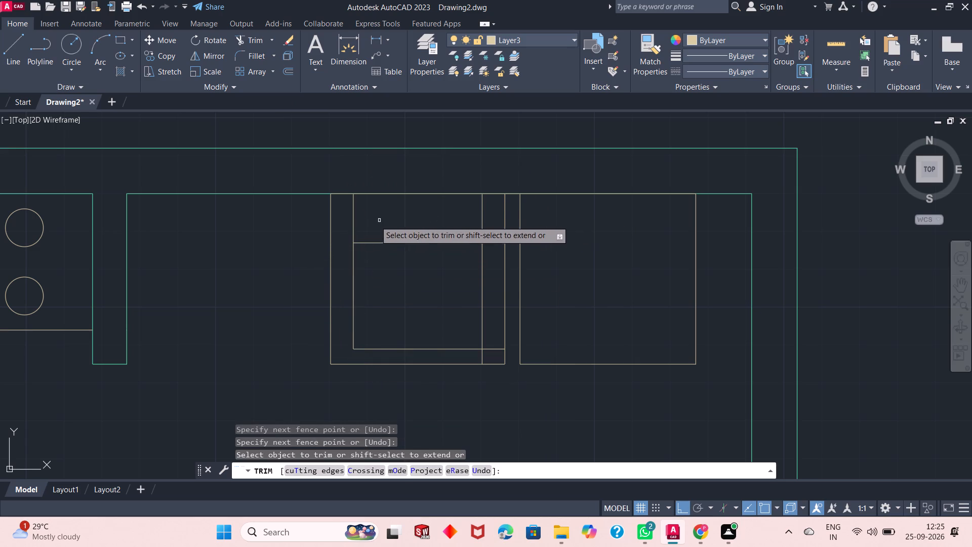
pyautogui.moveTo(347, 225); pyautogui.dragTo(354, 227)
pyautogui.click(485, 227)
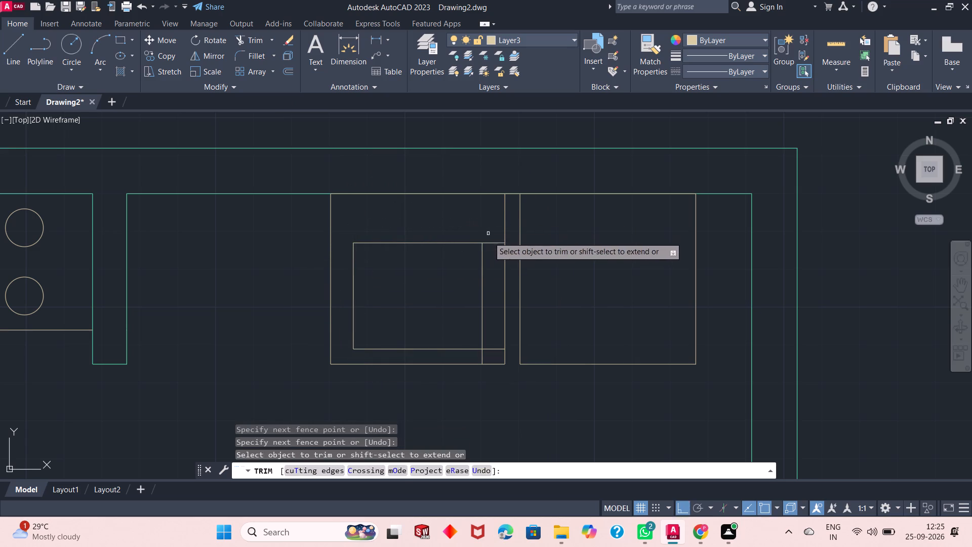
pyautogui.click(490, 239)
pyautogui.click(491, 351)
pyautogui.click(485, 356)
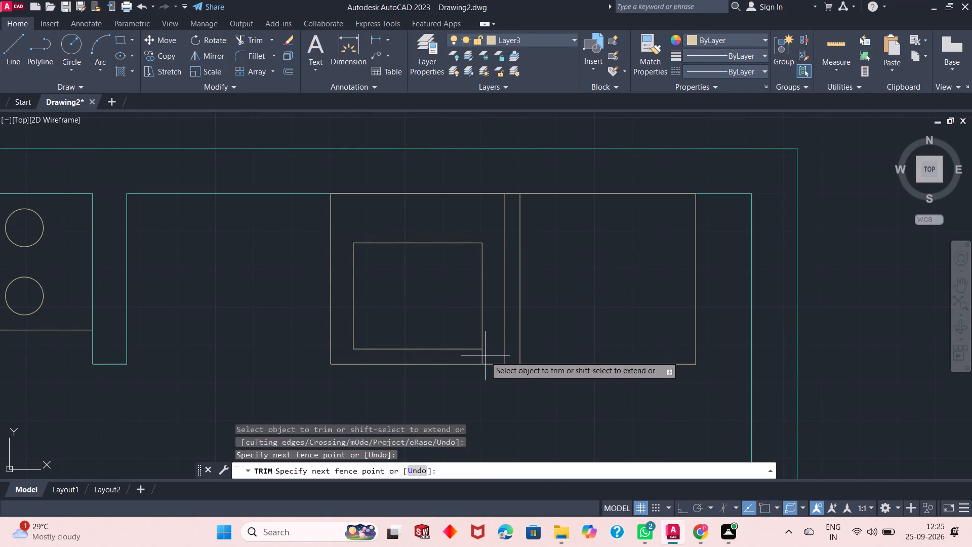
pyautogui.click(478, 358)
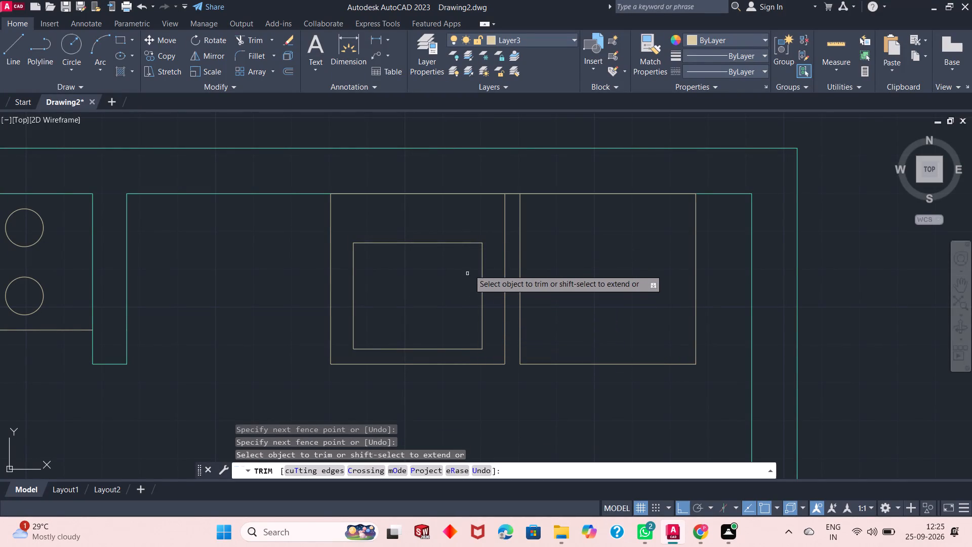
pyautogui.rightClick(250, 252)
pyautogui.click(267, 256)
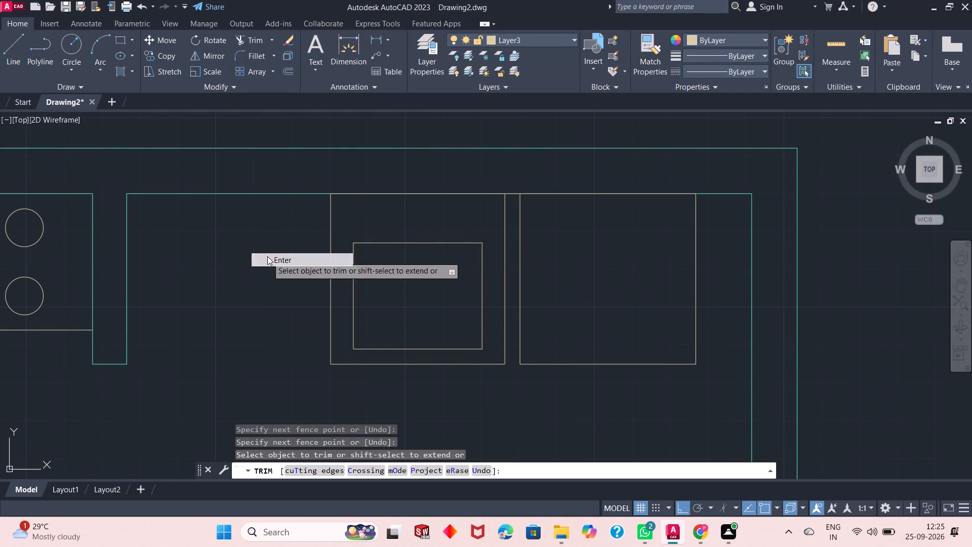
# Draw a circle of about 1'-2" radius between the wall stub and the left compartment, centred about 2'-2" from the stub side's midpoint.
pyautogui.scroll(-1, 302, 193)
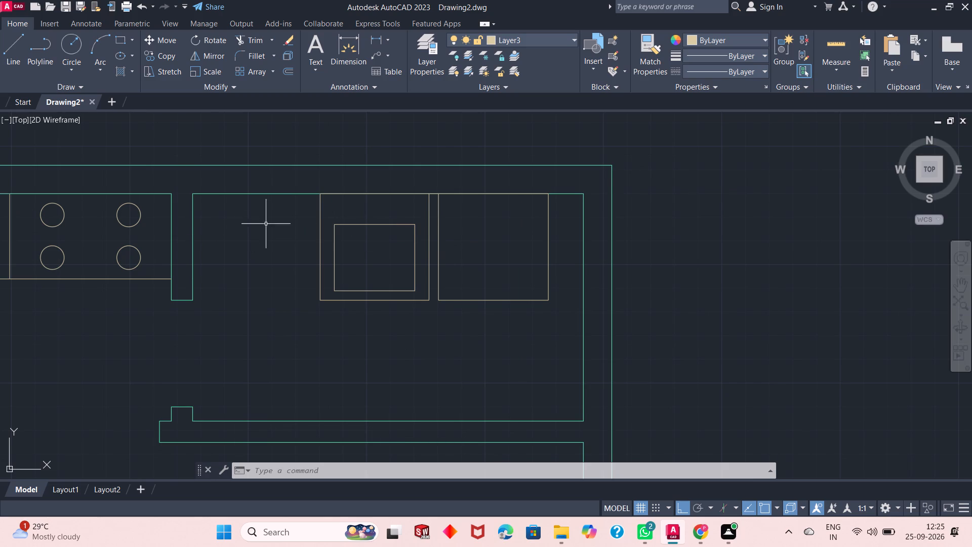
pyautogui.click(67, 51)
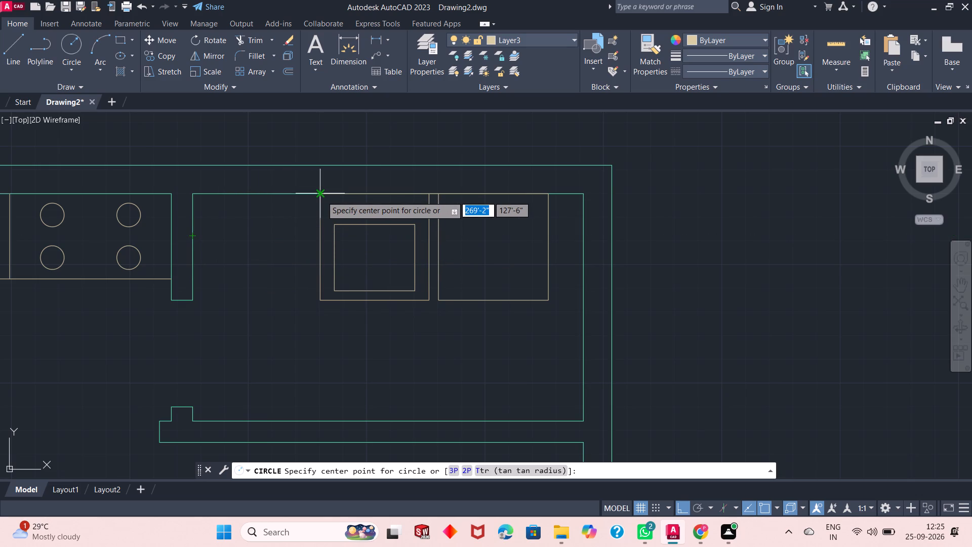
pyautogui.click(253, 236)
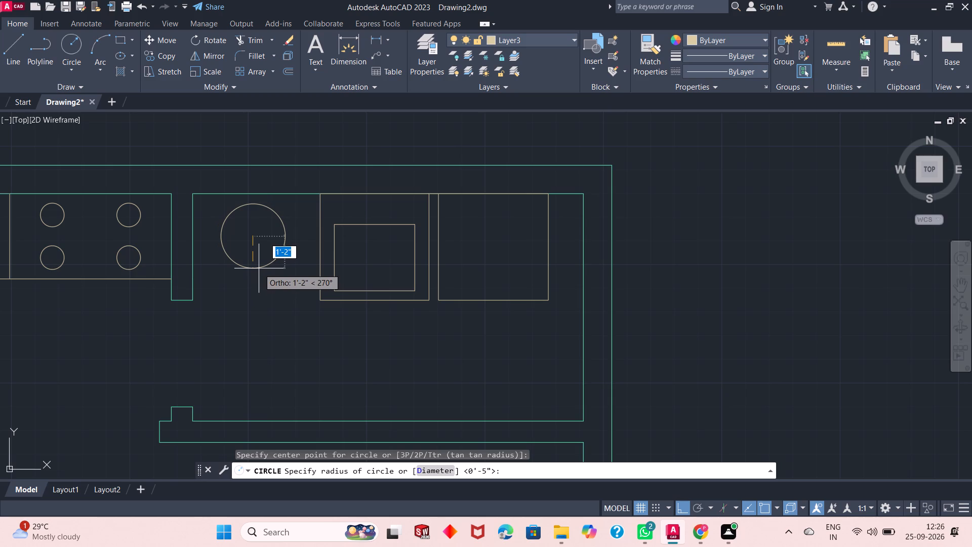
pyautogui.click(259, 268)
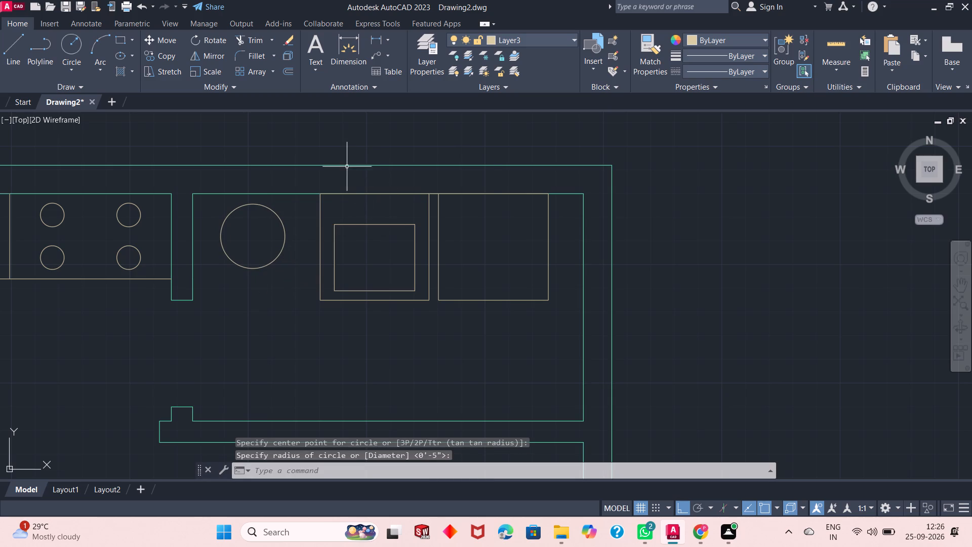
# Examine the kitchen counter and the fixtures along the upper wall within the overall floor plan.
pyautogui.scroll(1, 282, 252)
pyautogui.scroll(-1, 281, 253)
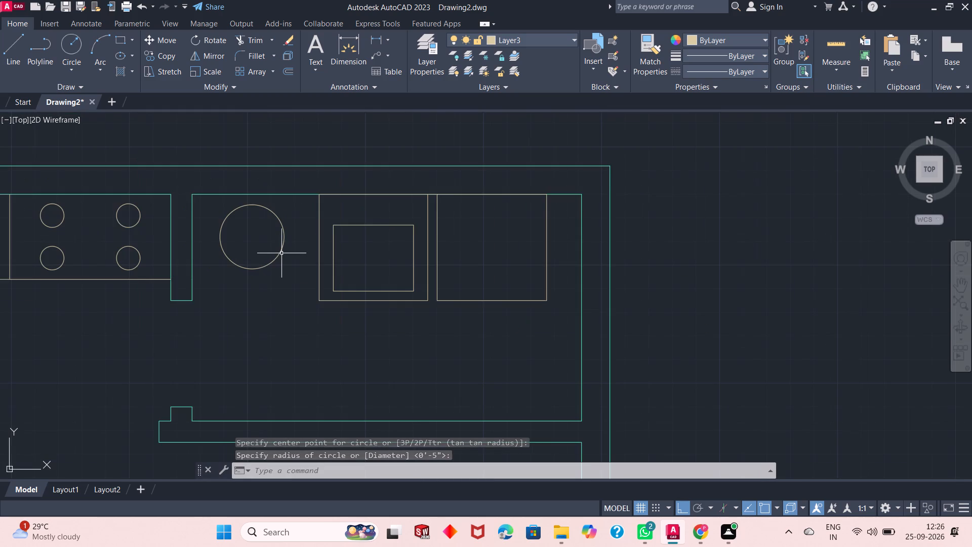
pyautogui.scroll(-3, 281, 253)
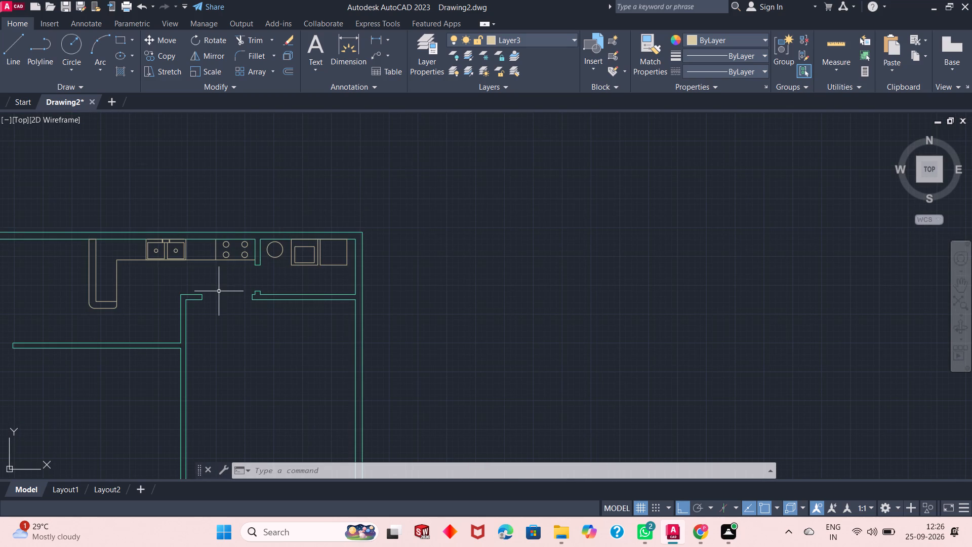
pyautogui.scroll(-1, 278, 256)
pyautogui.scroll(1, 278, 255)
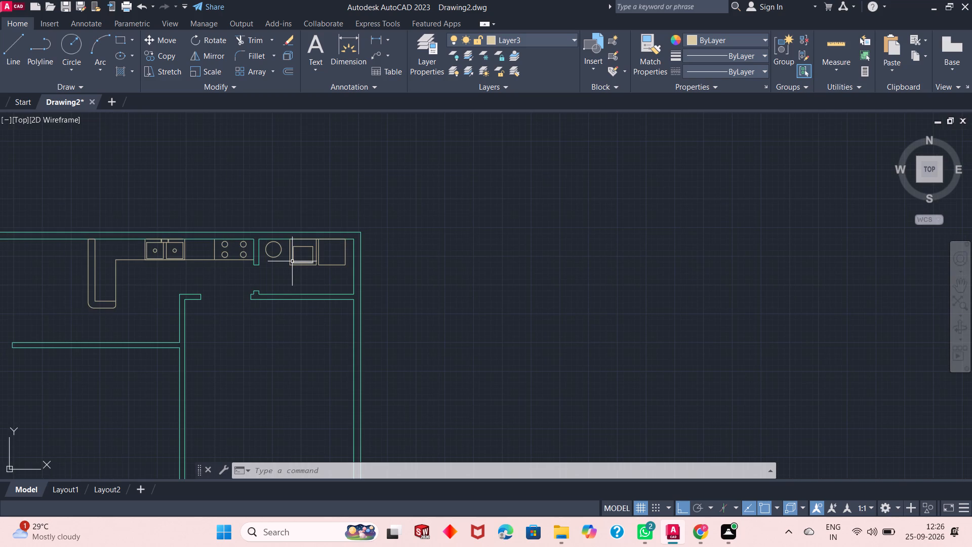
pyautogui.scroll(1, 291, 269)
pyautogui.scroll(-3, 291, 269)
pyautogui.scroll(1, 230, 283)
pyautogui.scroll(1, 265, 258)
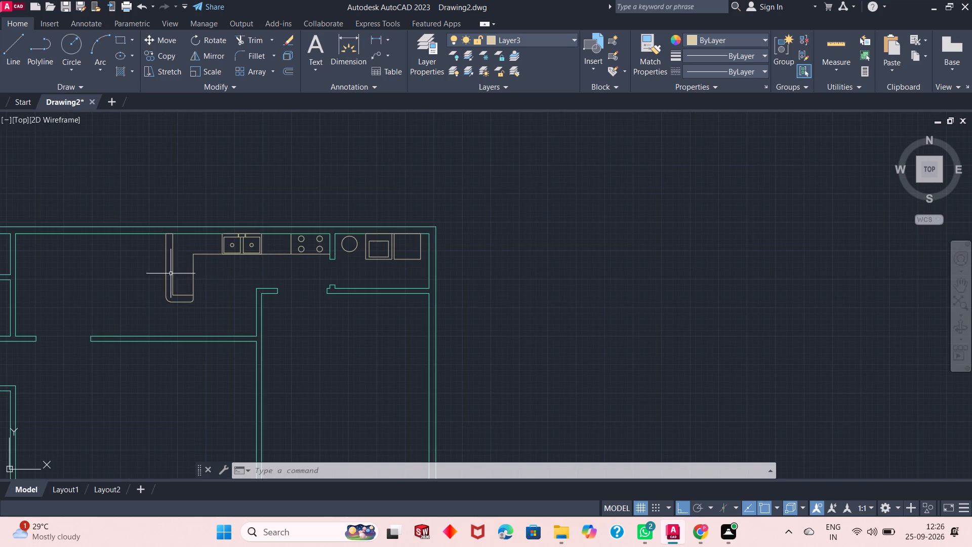
pyautogui.scroll(2, 161, 272)
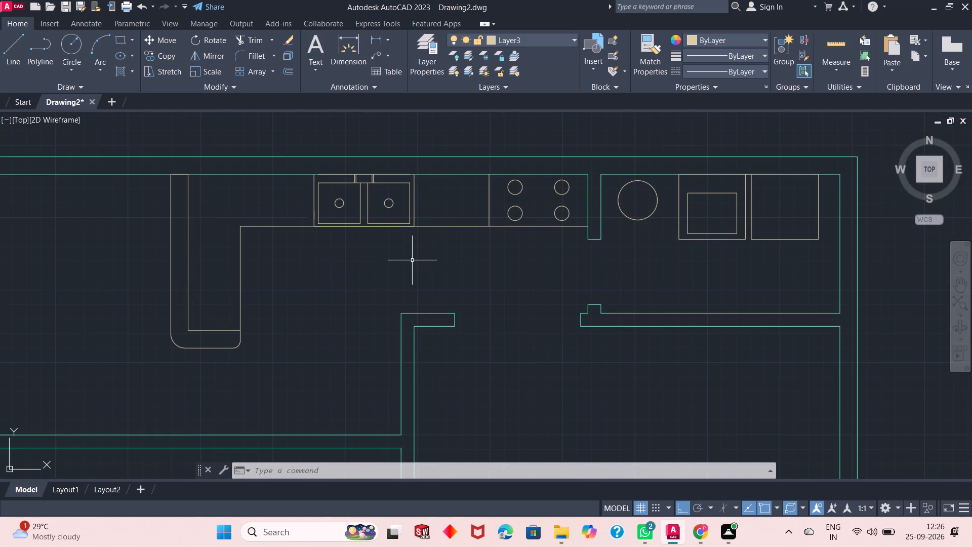
pyautogui.scroll(1, 465, 266)
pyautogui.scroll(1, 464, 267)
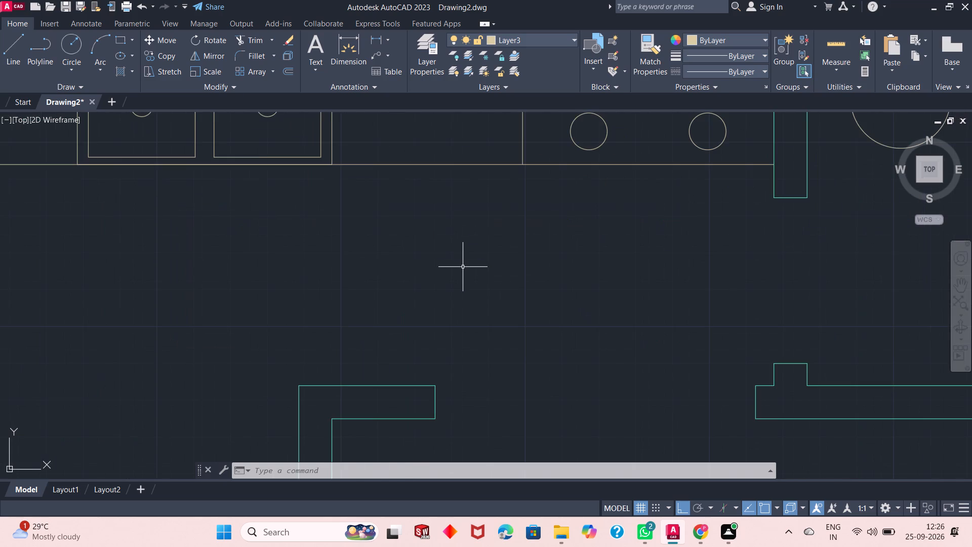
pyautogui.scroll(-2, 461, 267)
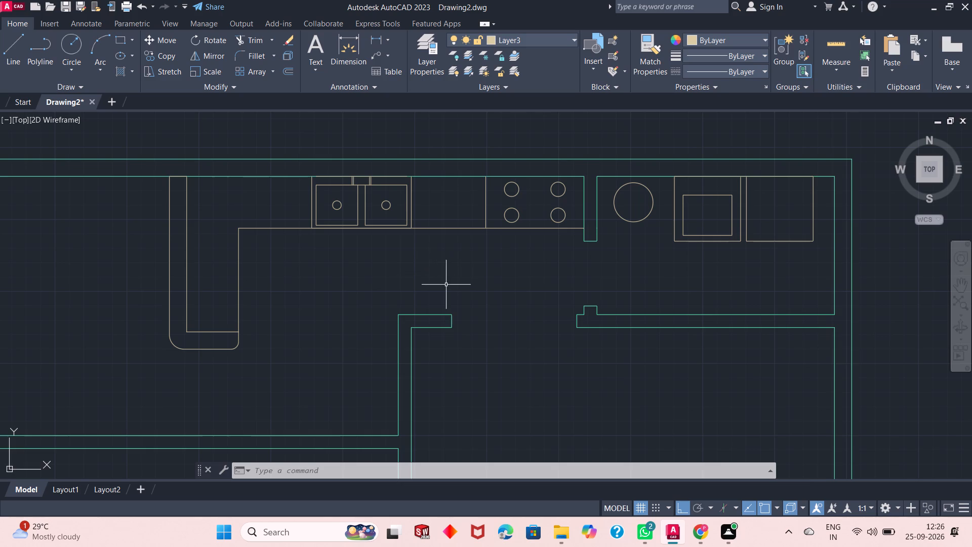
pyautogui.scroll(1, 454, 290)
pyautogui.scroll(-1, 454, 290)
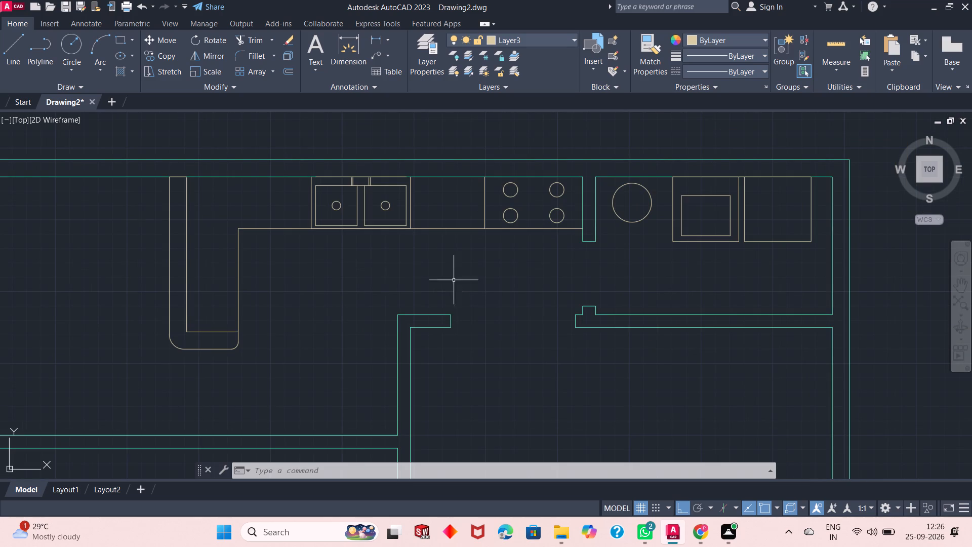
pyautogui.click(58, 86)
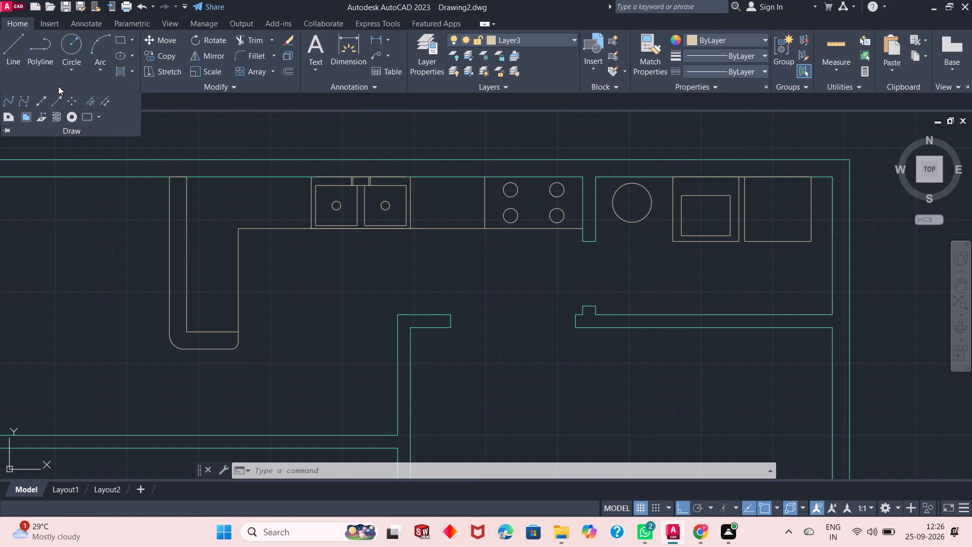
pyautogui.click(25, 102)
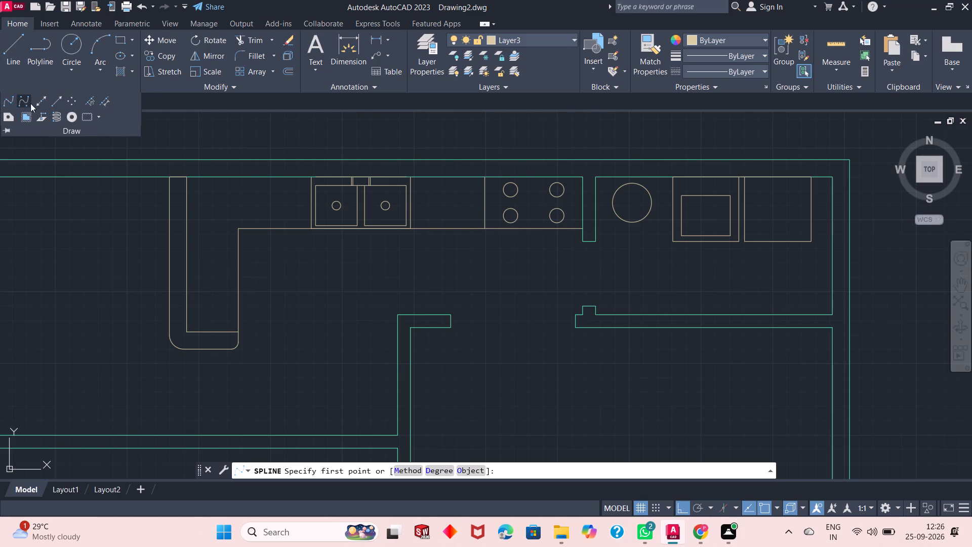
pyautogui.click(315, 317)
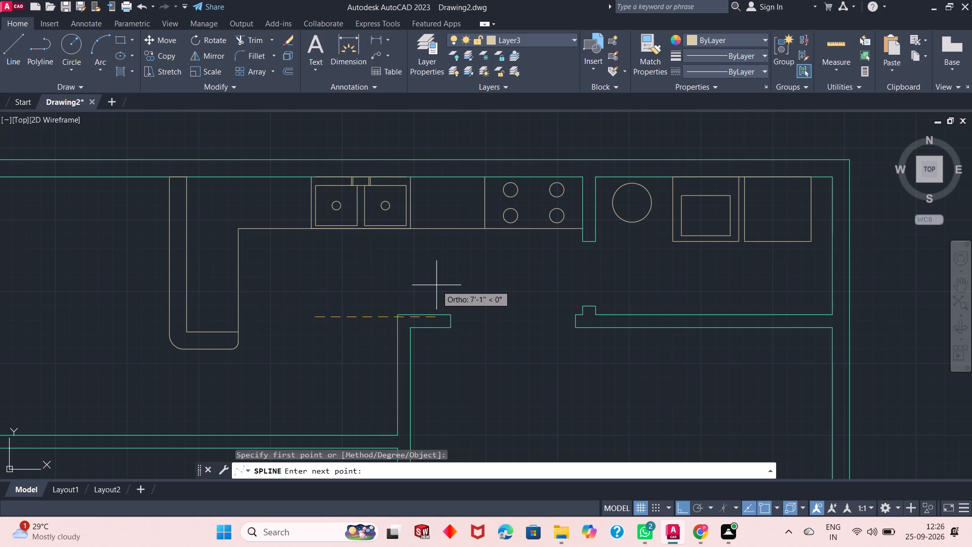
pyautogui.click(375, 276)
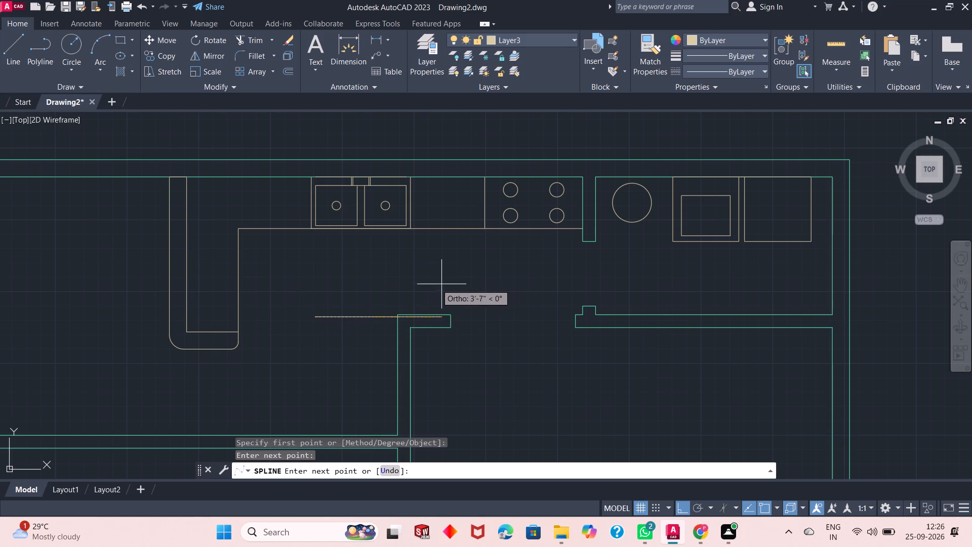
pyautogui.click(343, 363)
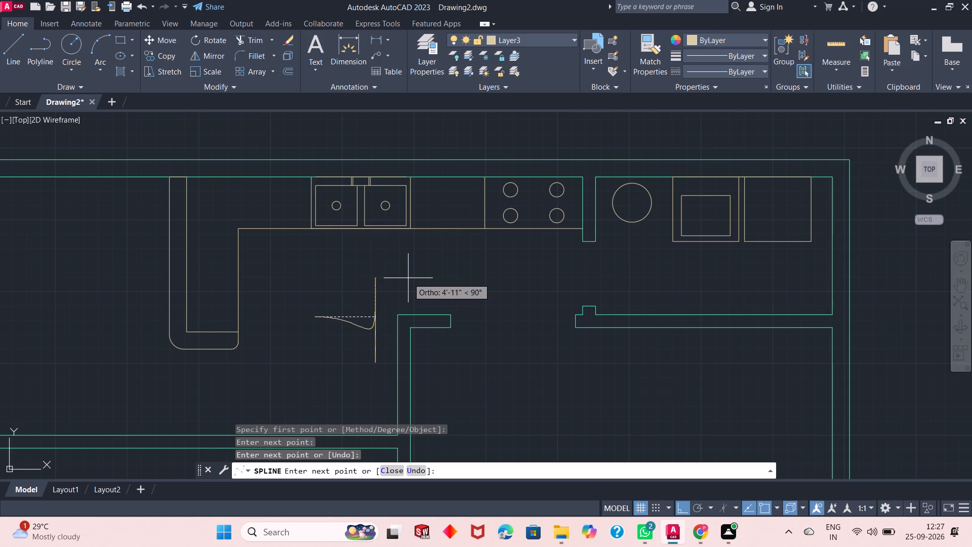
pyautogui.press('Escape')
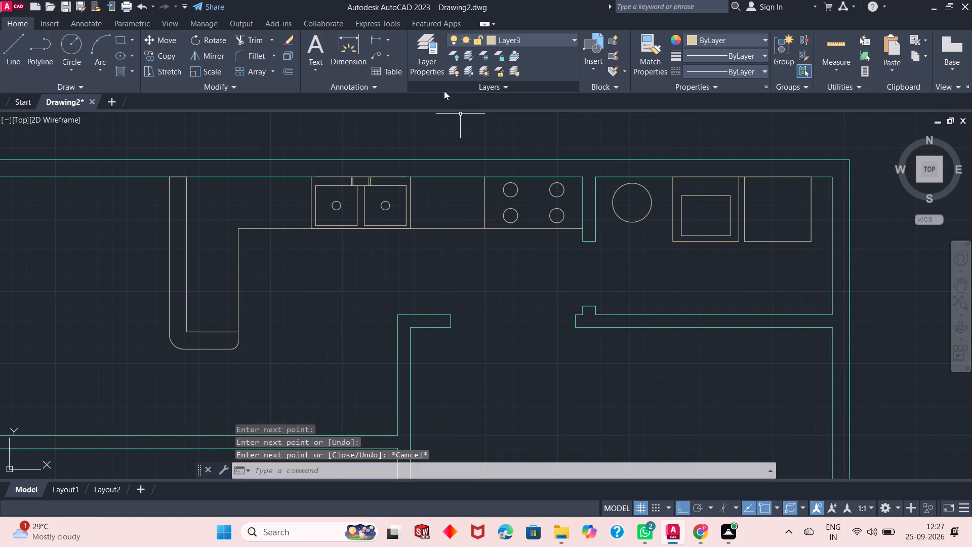
# Look up the true-colour RGB value assigned to Layer3 in the layer properties.
pyautogui.click(432, 56)
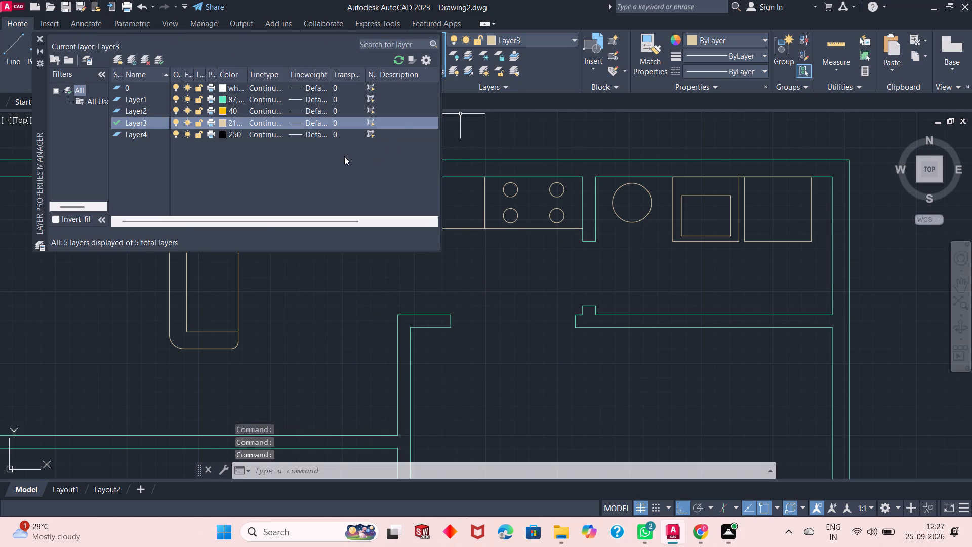
pyautogui.click(224, 124)
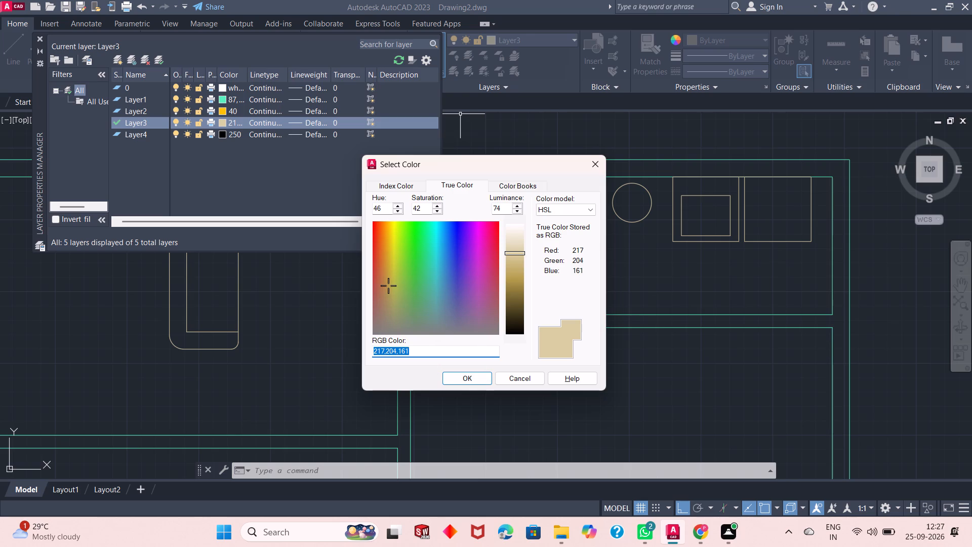
pyautogui.click(476, 381)
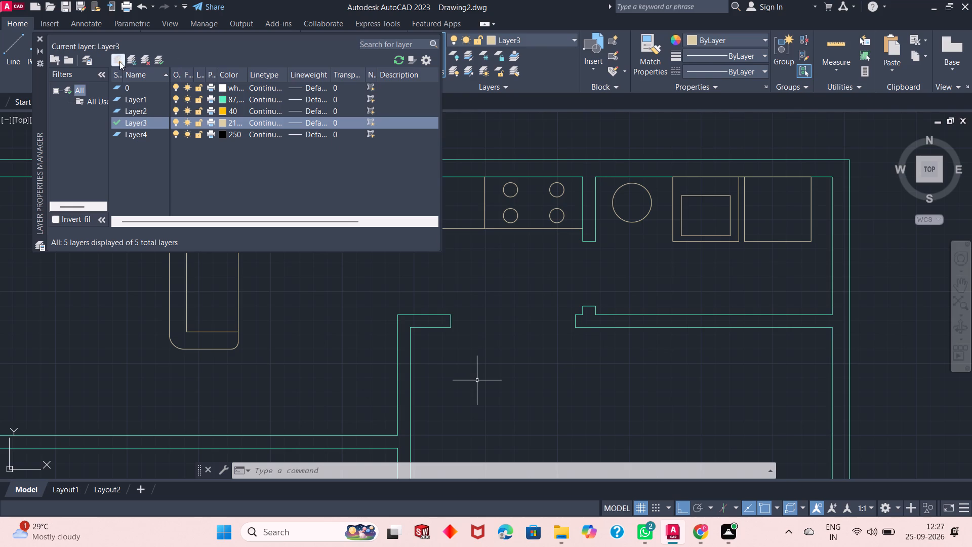
# Set Layer4's colour to the true colour RGB 217,204,161 and check the stored colour value.
pyautogui.click(223, 132)
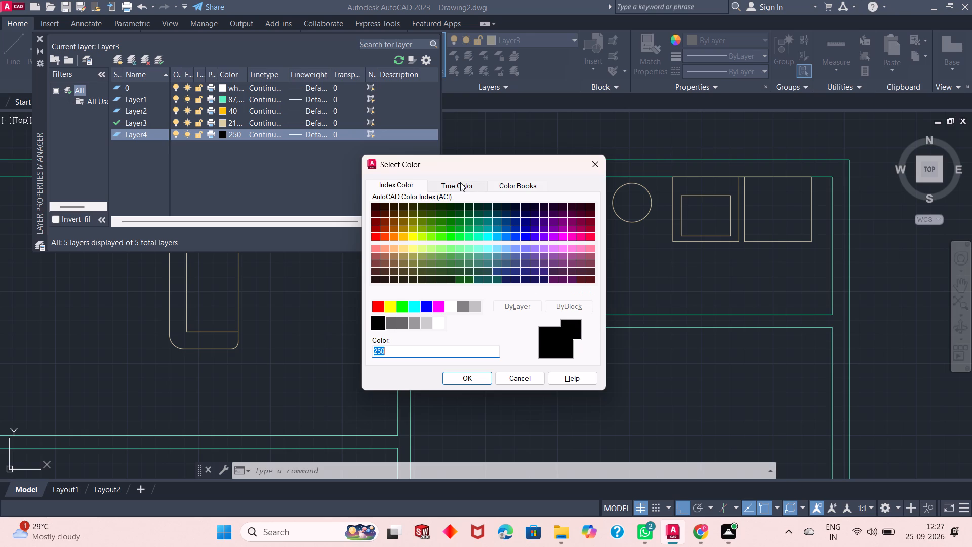
pyautogui.click(409, 246)
pyautogui.click(412, 257)
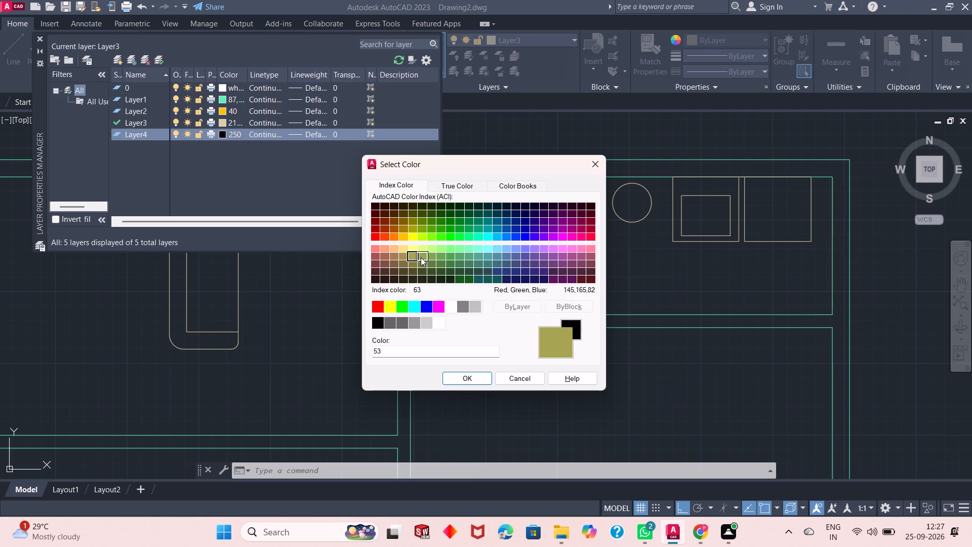
pyautogui.click(421, 257)
pyautogui.click(429, 257)
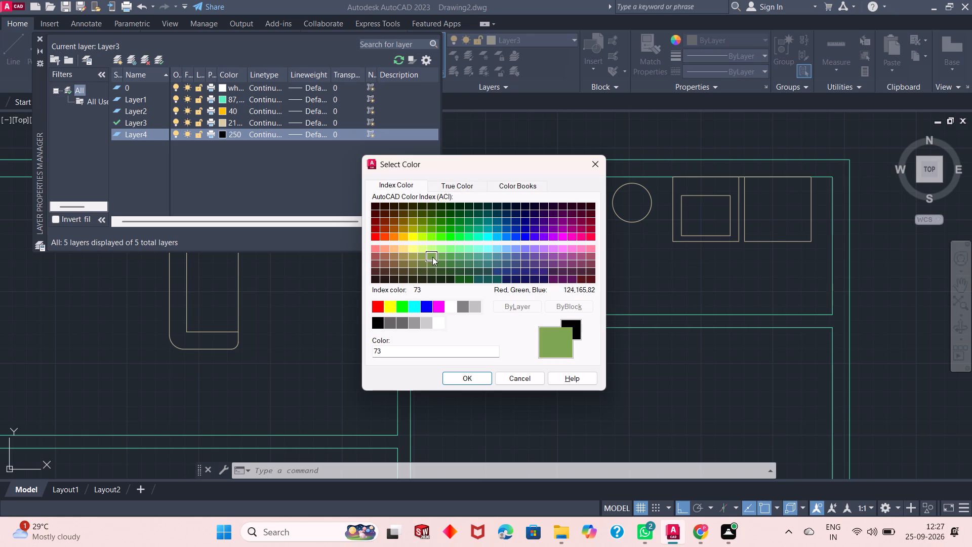
pyautogui.click(463, 183)
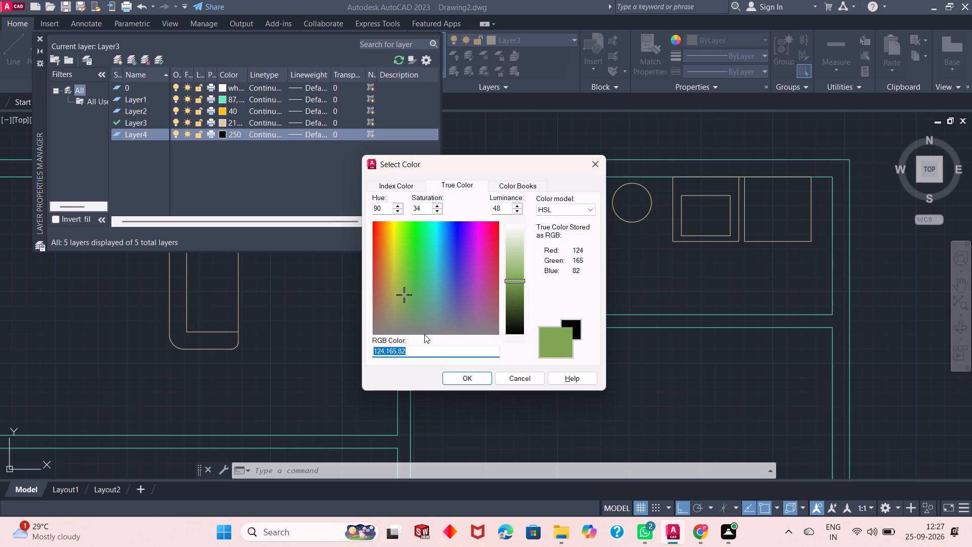
pyautogui.press('2')
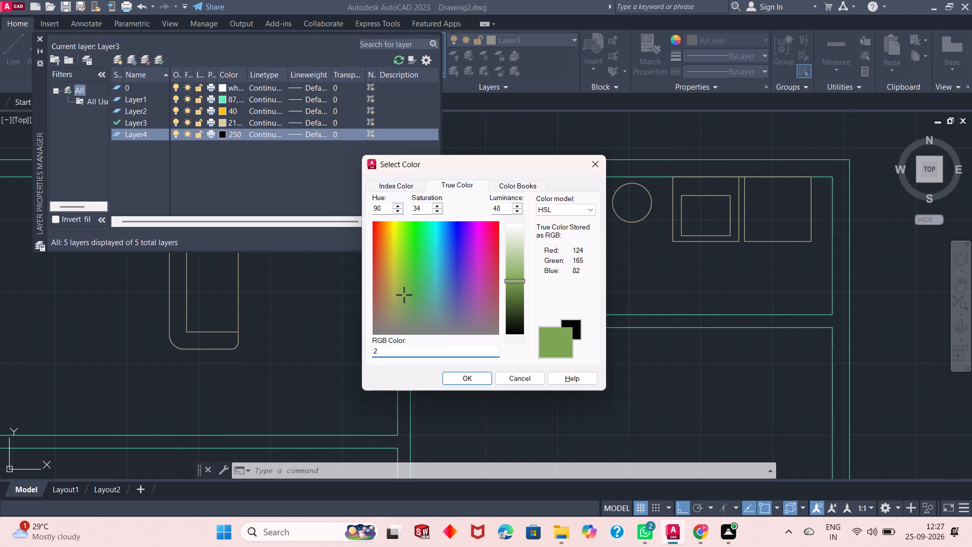
pyautogui.write('17')
pyautogui.press(',')
pyautogui.write('204')
pyautogui.press(',')
pyautogui.write('161')
pyautogui.press('Return')
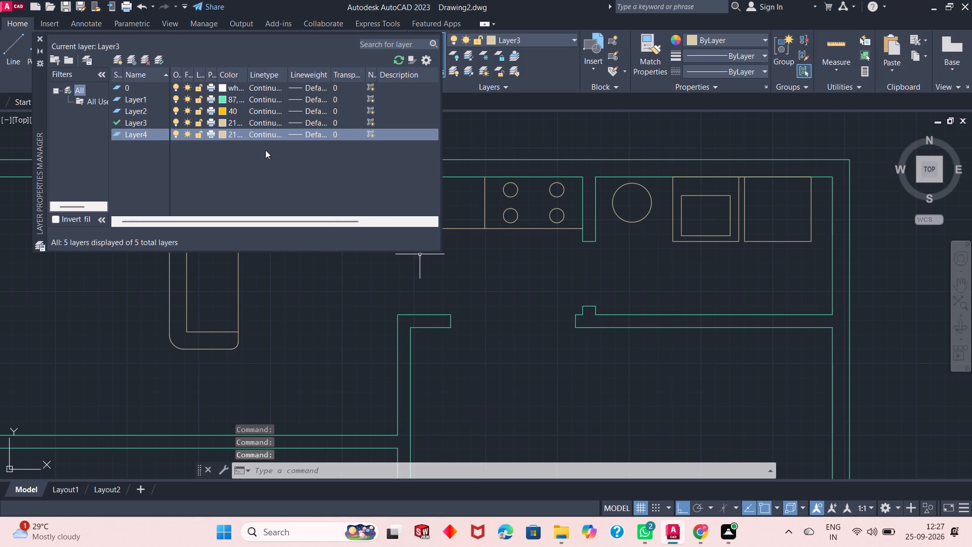
pyautogui.click(222, 132)
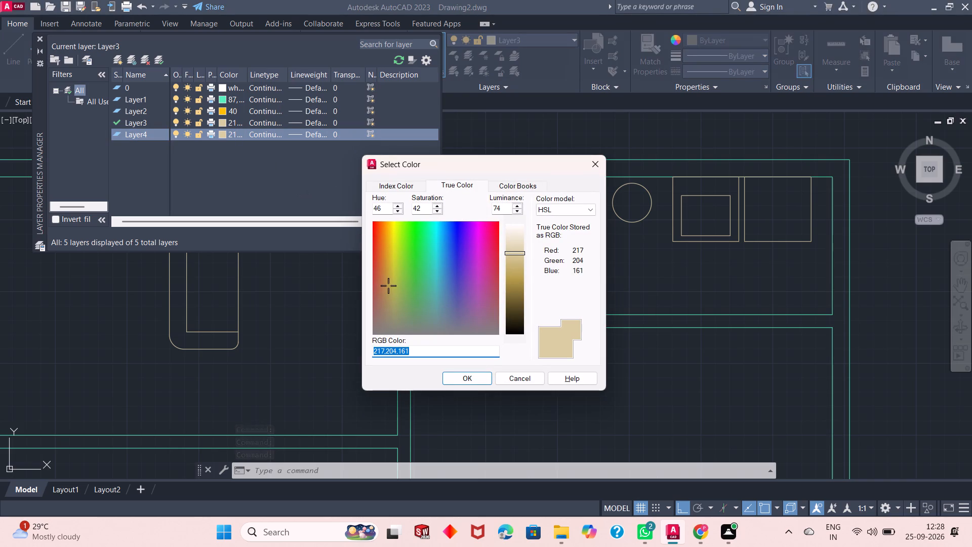
pyautogui.click(471, 381)
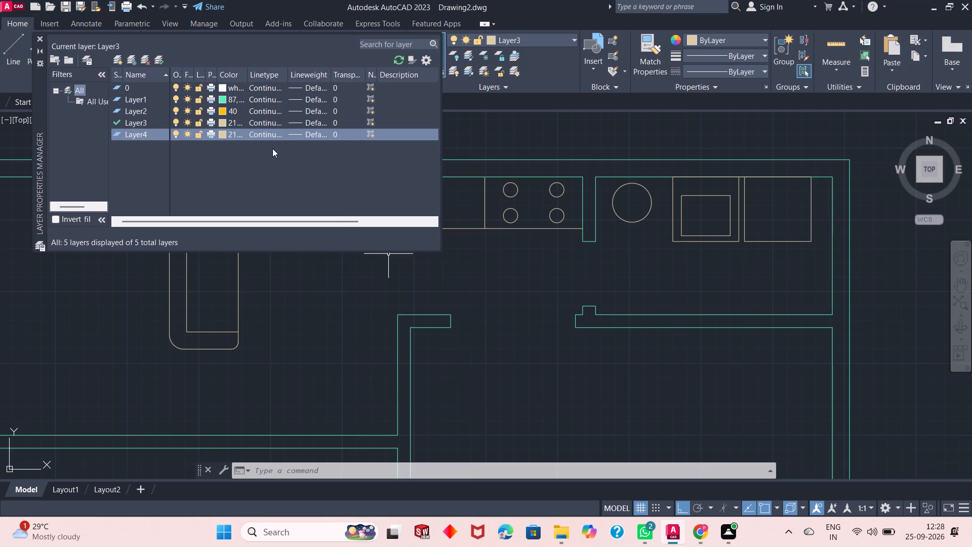
# Load the ACAD_ISO02W100 ISO dash linetype and assign it to Layer4.
pyautogui.click(266, 136)
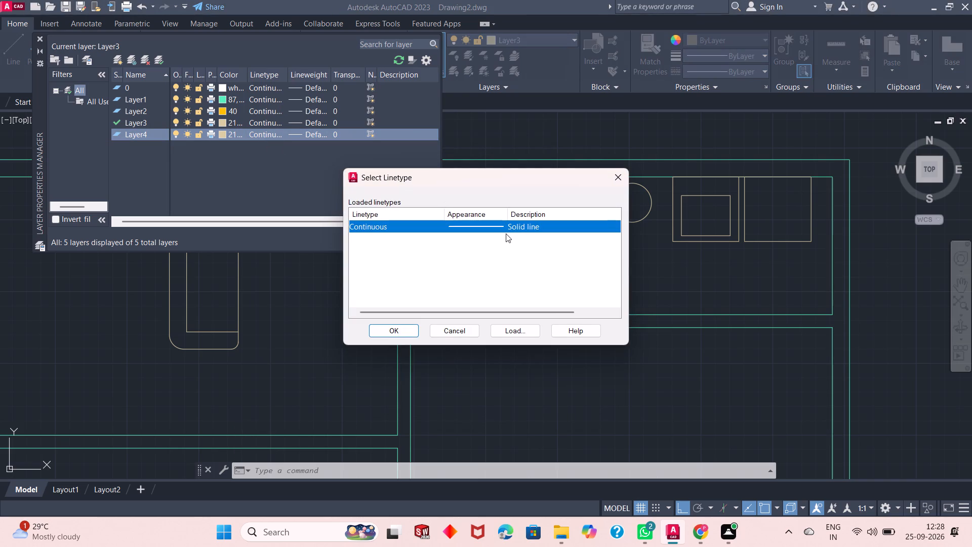
pyautogui.click(512, 329)
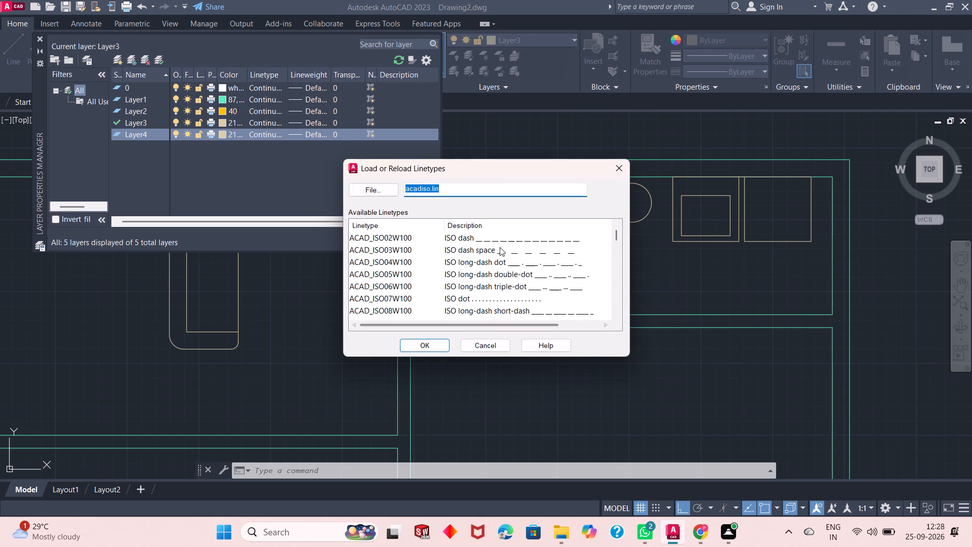
pyautogui.click(500, 242)
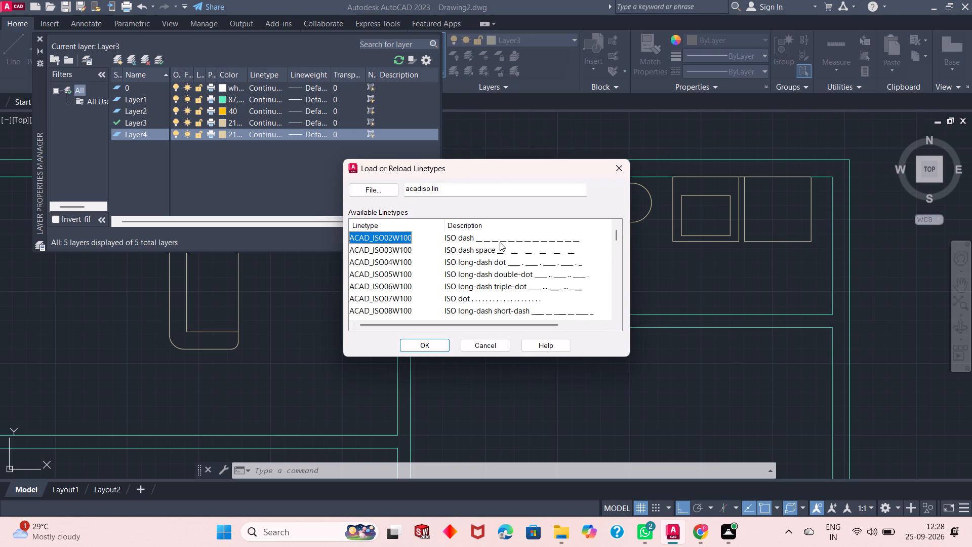
pyautogui.click(435, 343)
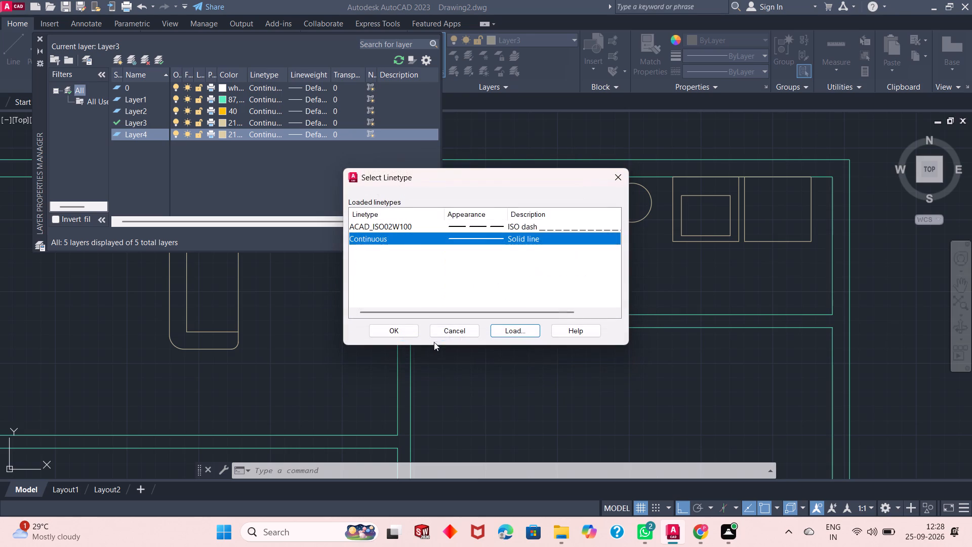
pyautogui.click(491, 228)
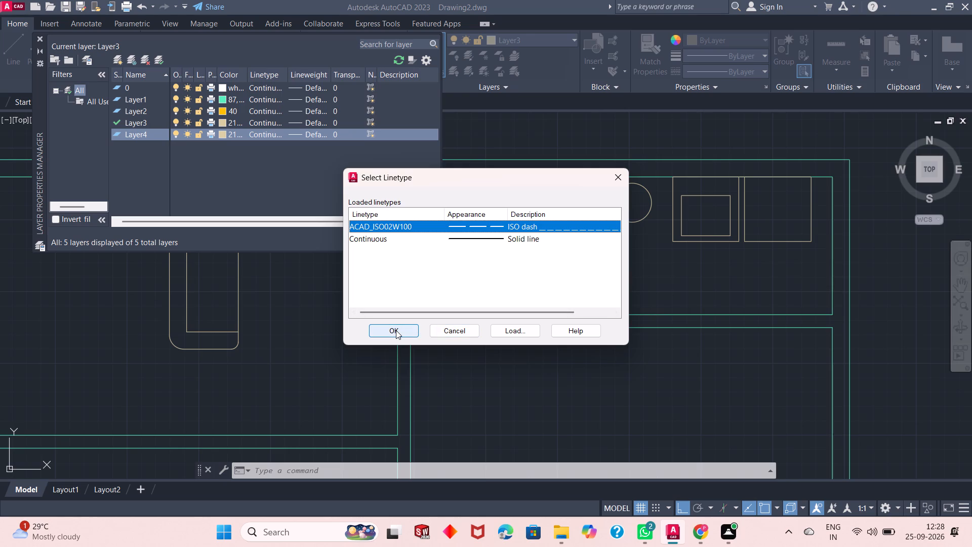
pyautogui.click(396, 330)
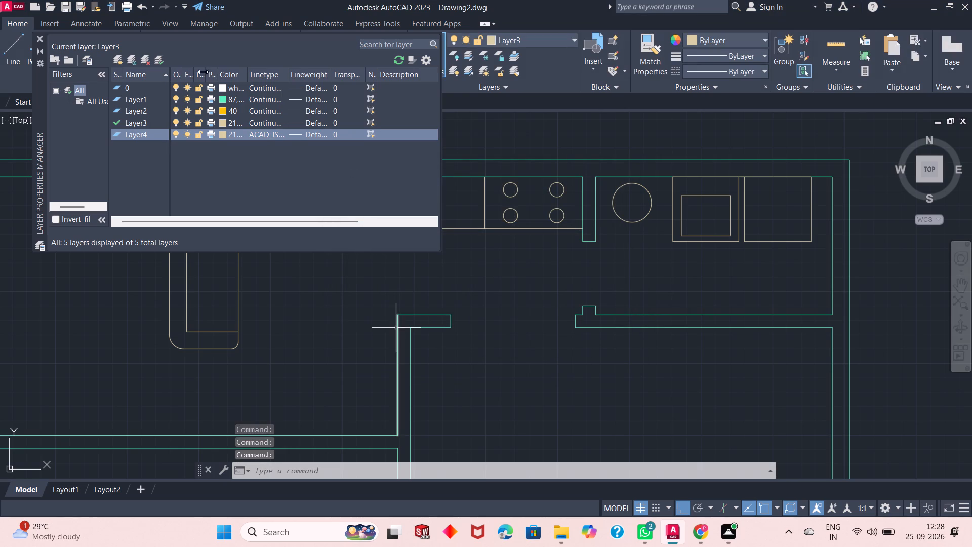
# Make Layer4 the current layer and close the layer properties manager.
pyautogui.click(159, 60)
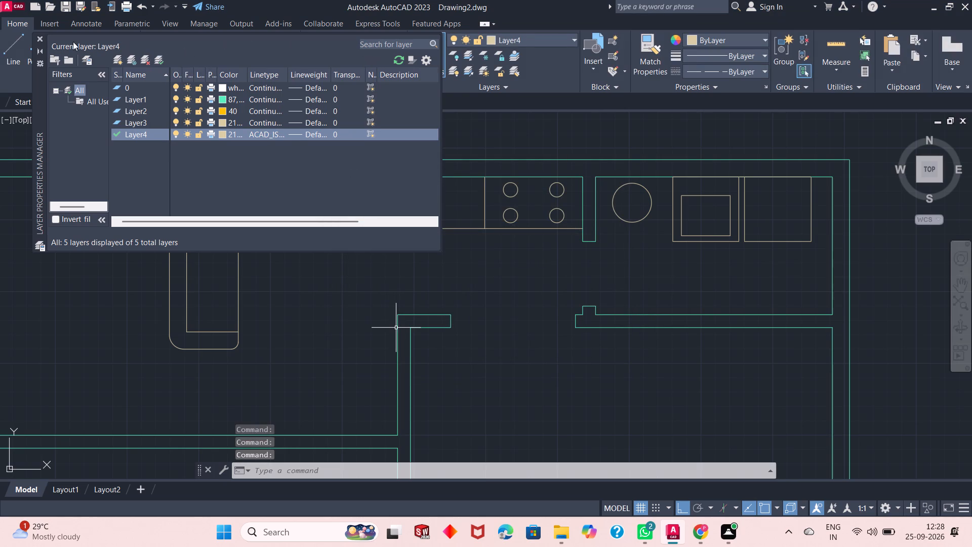
pyautogui.click(38, 38)
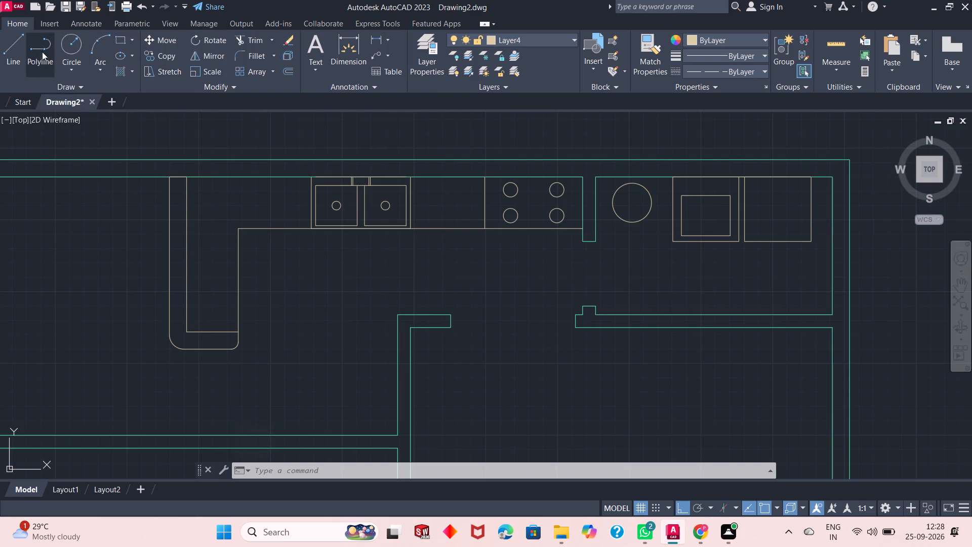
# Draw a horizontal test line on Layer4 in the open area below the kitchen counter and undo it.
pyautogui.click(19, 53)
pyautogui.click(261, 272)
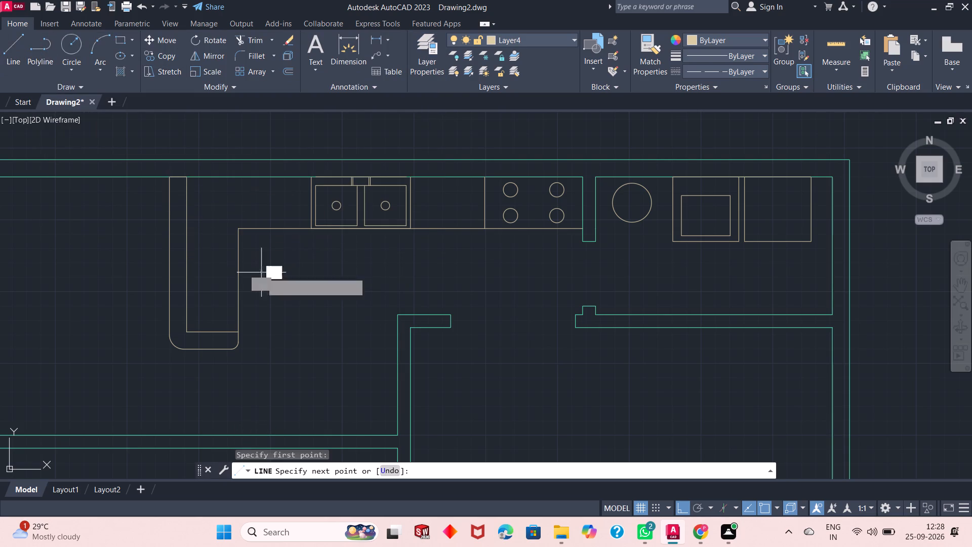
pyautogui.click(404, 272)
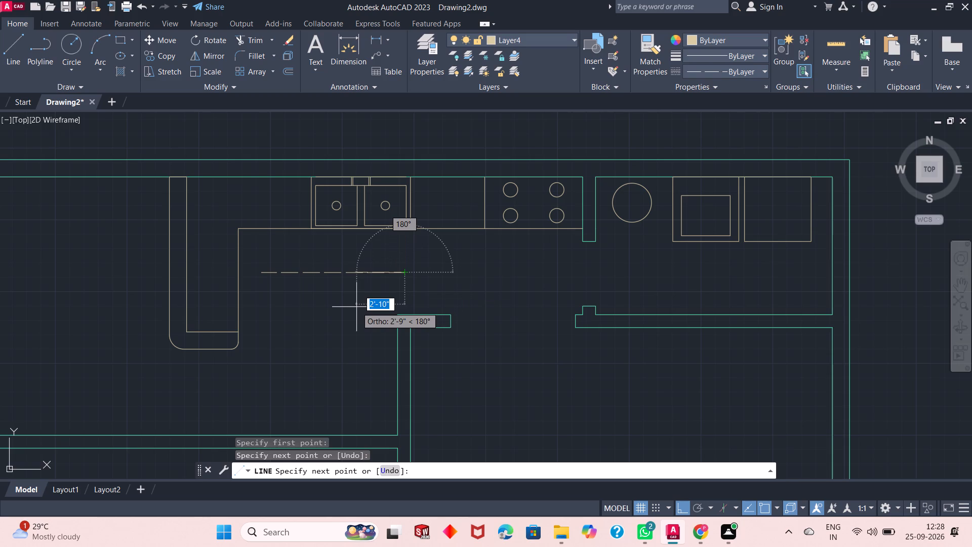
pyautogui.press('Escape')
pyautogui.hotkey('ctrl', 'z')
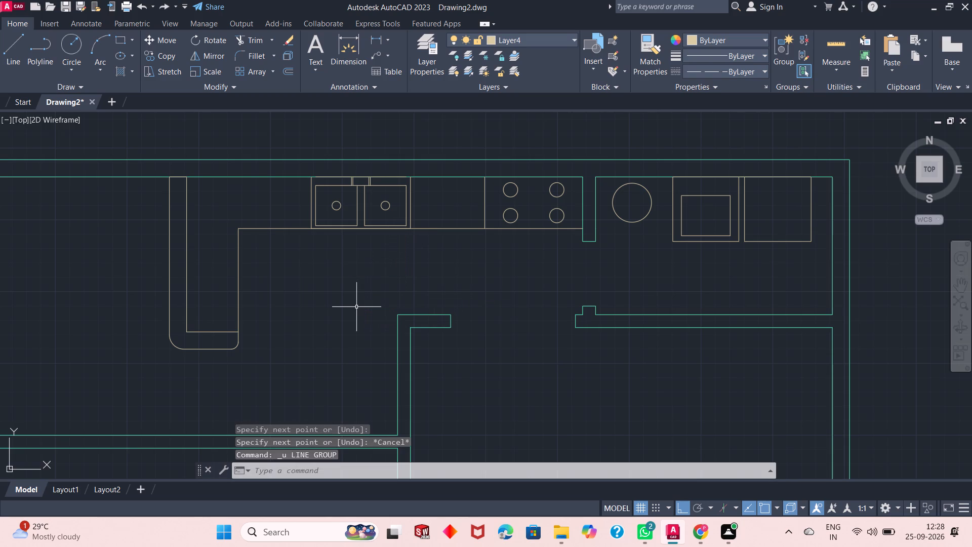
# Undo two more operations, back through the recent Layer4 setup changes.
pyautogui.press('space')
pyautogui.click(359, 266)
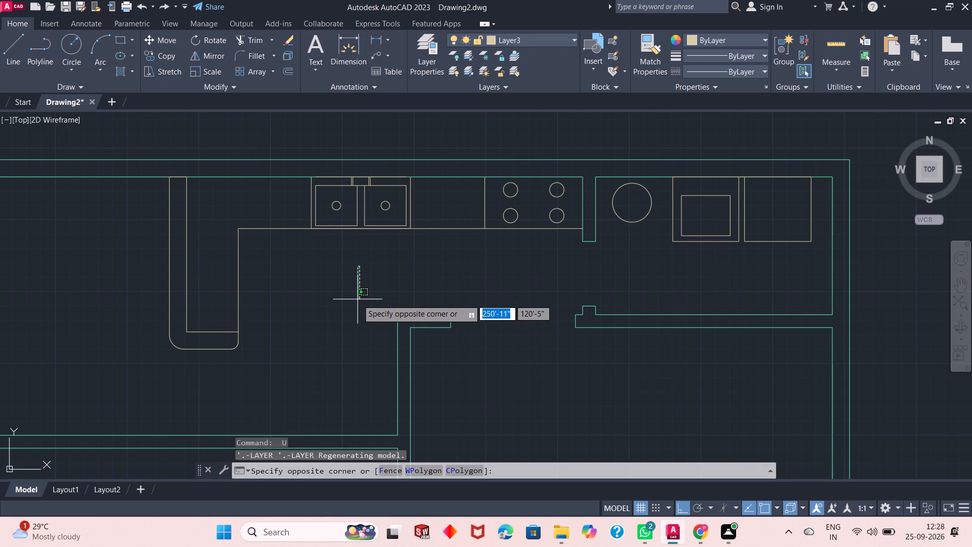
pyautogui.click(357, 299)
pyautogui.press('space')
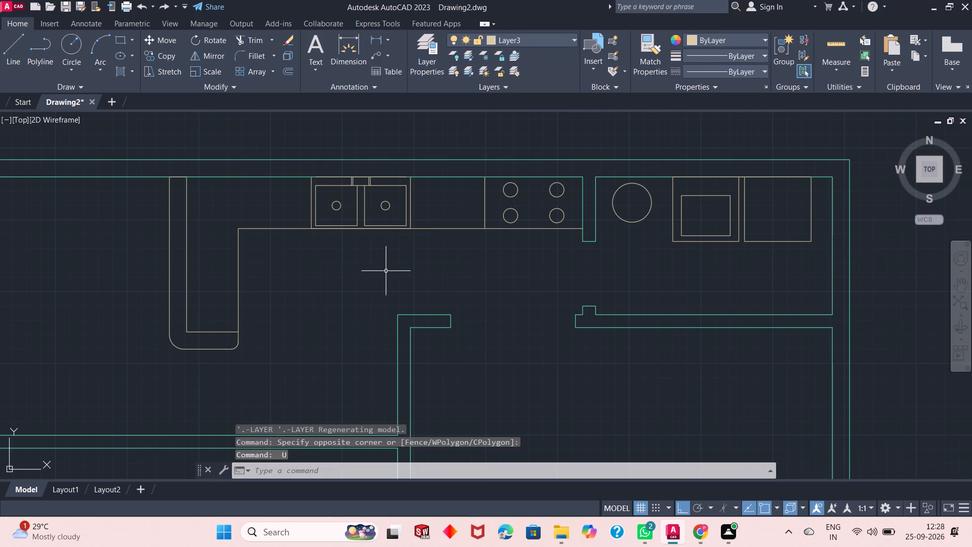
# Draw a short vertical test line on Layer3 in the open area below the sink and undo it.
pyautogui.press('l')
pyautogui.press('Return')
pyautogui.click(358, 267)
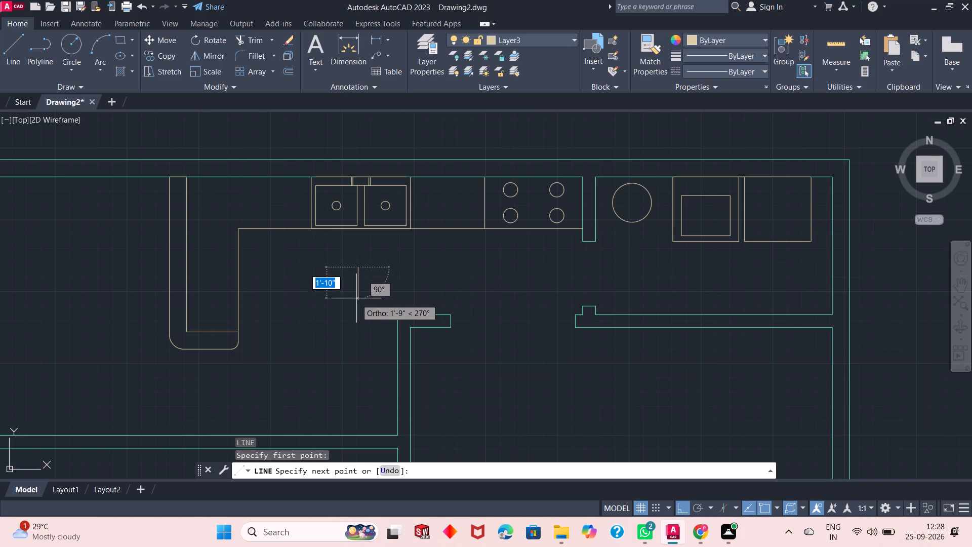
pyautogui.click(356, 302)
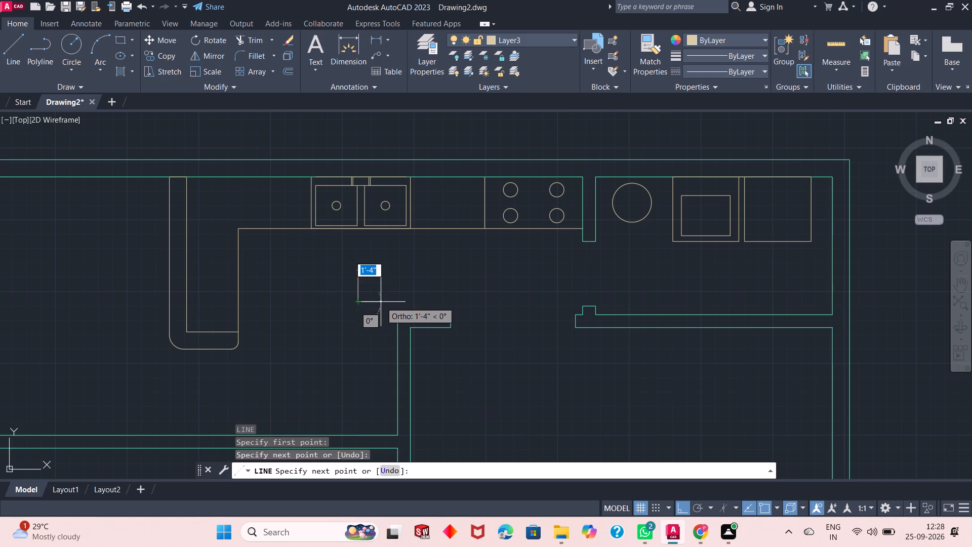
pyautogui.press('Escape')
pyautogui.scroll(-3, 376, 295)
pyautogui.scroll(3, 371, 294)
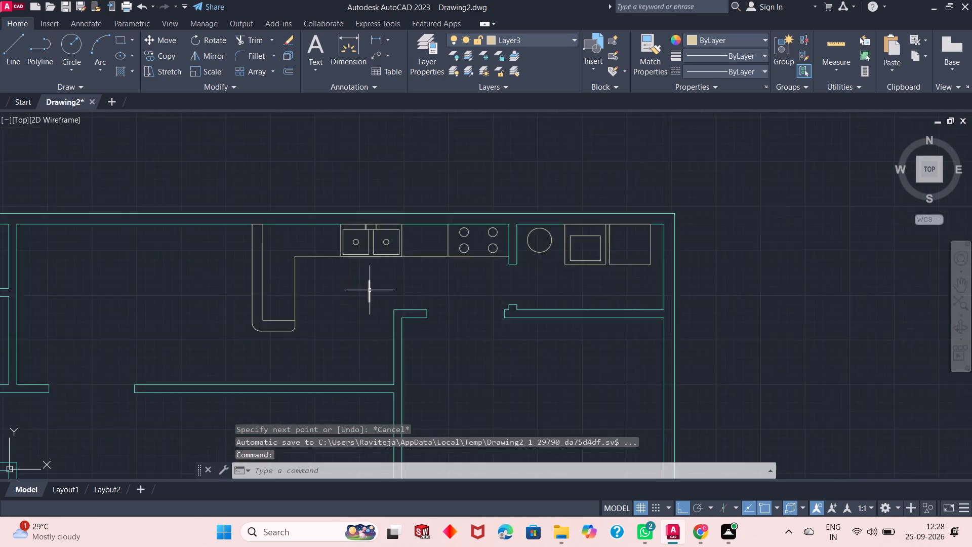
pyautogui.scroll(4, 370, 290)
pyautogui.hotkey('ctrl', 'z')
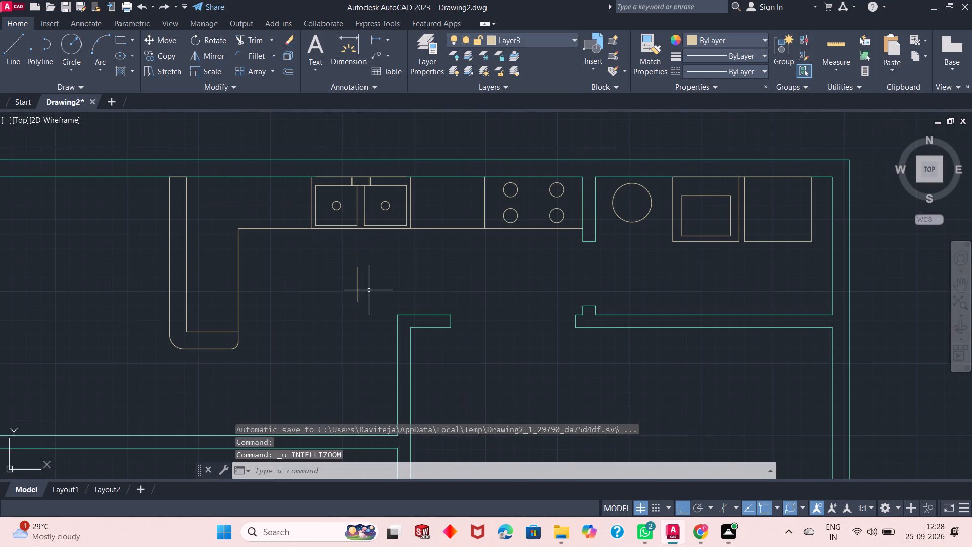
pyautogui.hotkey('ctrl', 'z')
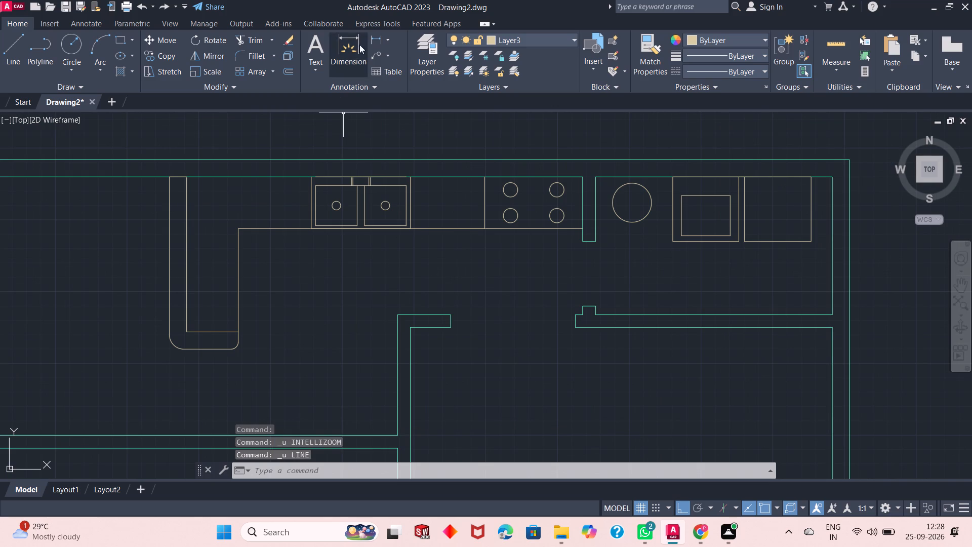
# Make Layer4 the current layer.
pyautogui.click(537, 37)
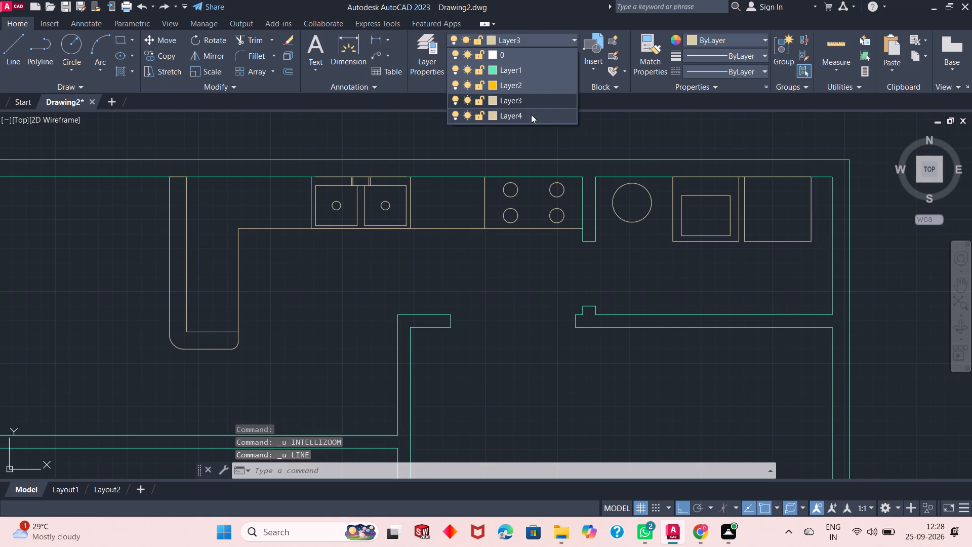
pyautogui.click(531, 114)
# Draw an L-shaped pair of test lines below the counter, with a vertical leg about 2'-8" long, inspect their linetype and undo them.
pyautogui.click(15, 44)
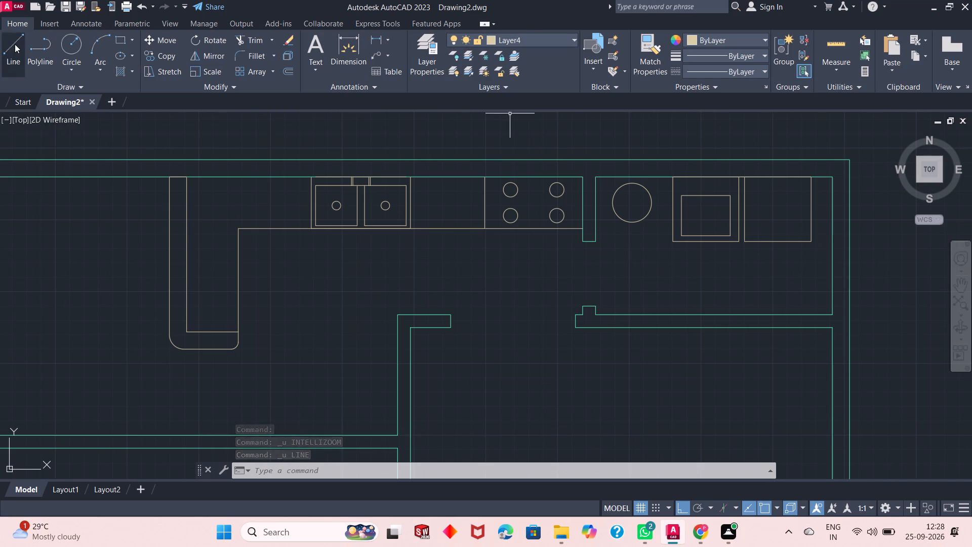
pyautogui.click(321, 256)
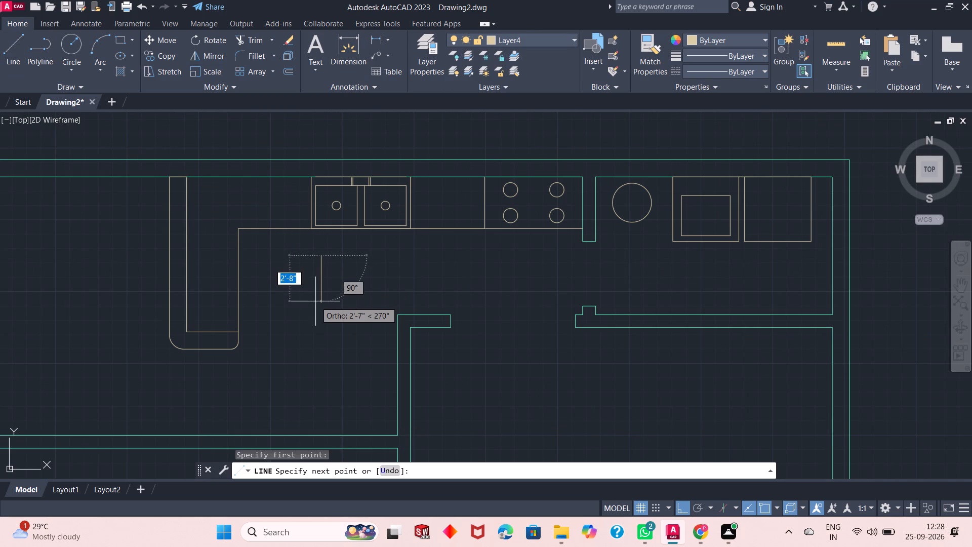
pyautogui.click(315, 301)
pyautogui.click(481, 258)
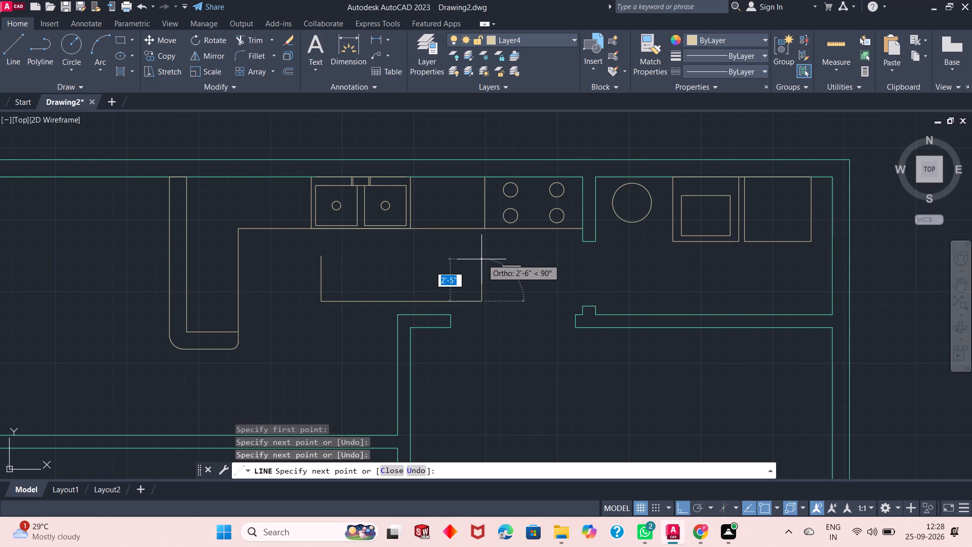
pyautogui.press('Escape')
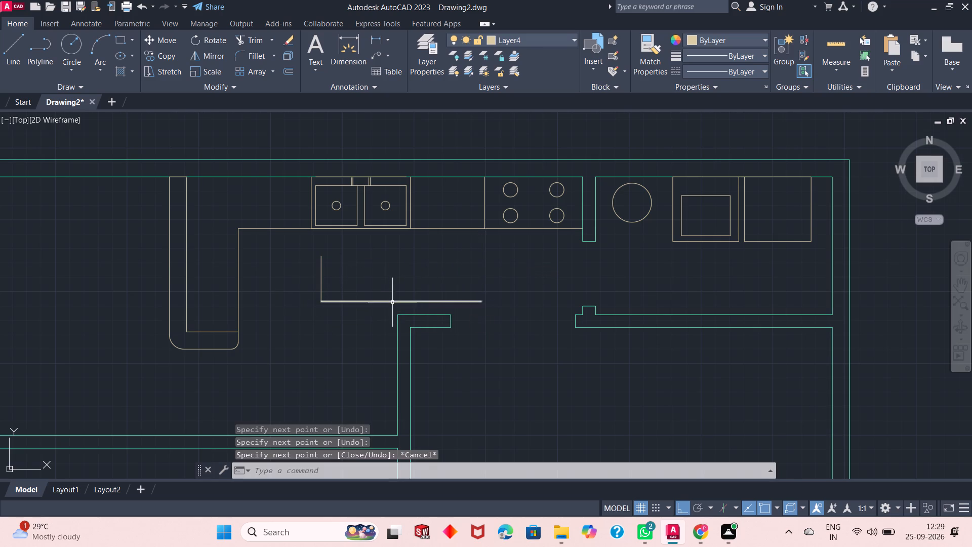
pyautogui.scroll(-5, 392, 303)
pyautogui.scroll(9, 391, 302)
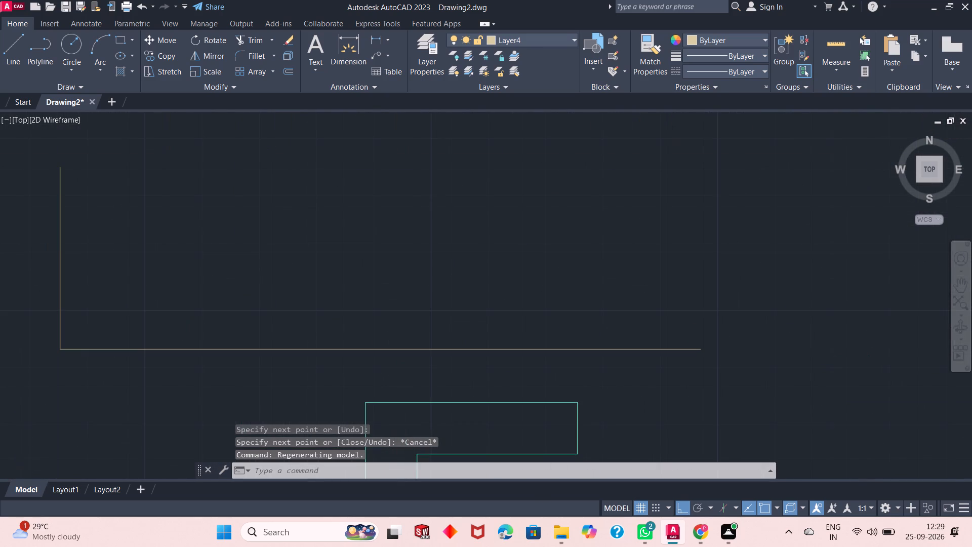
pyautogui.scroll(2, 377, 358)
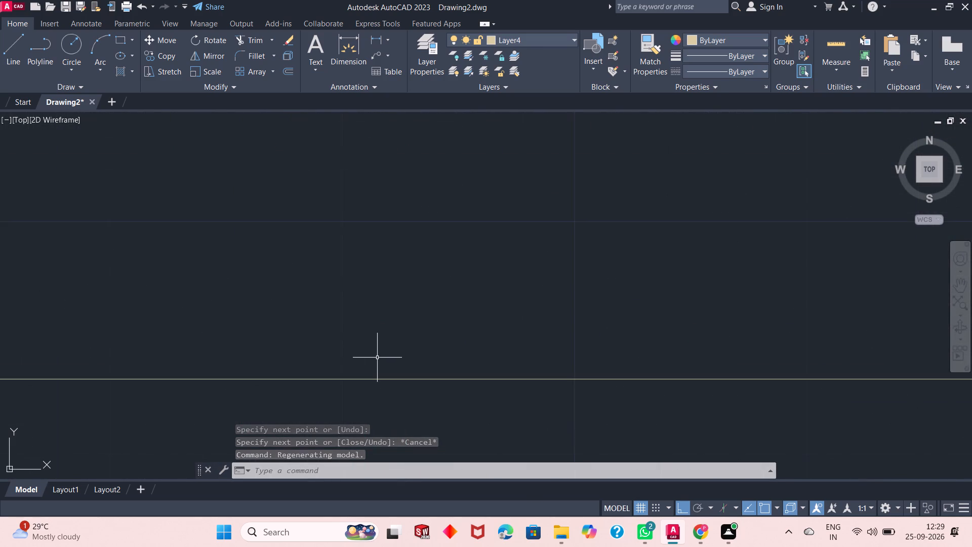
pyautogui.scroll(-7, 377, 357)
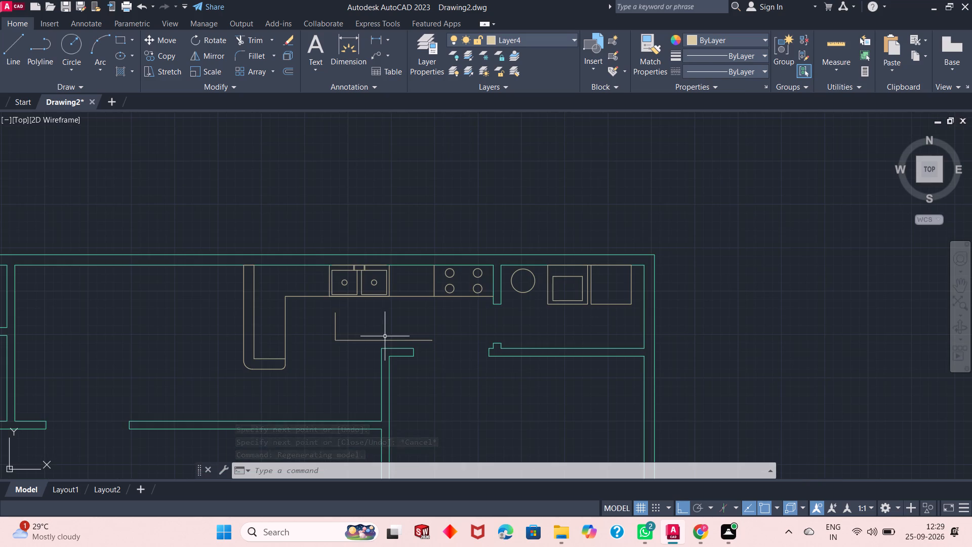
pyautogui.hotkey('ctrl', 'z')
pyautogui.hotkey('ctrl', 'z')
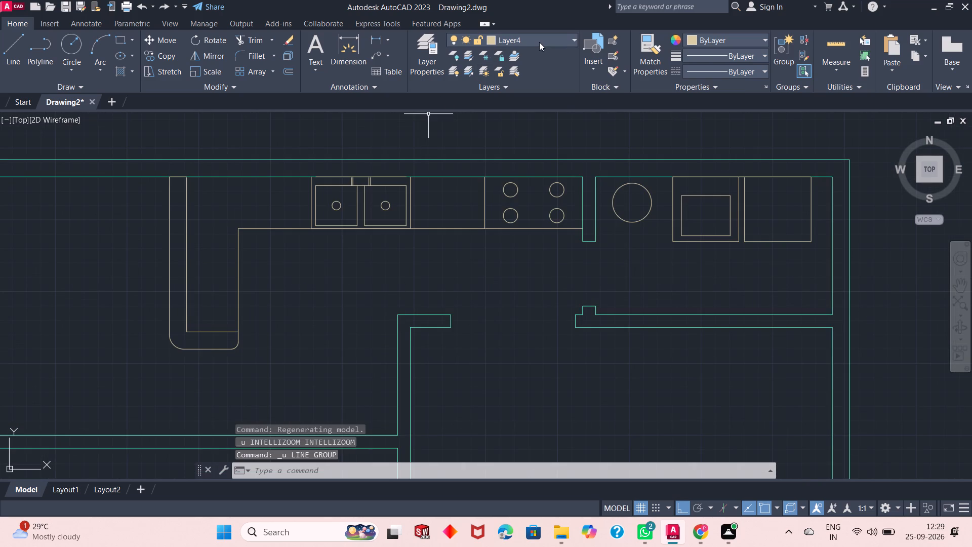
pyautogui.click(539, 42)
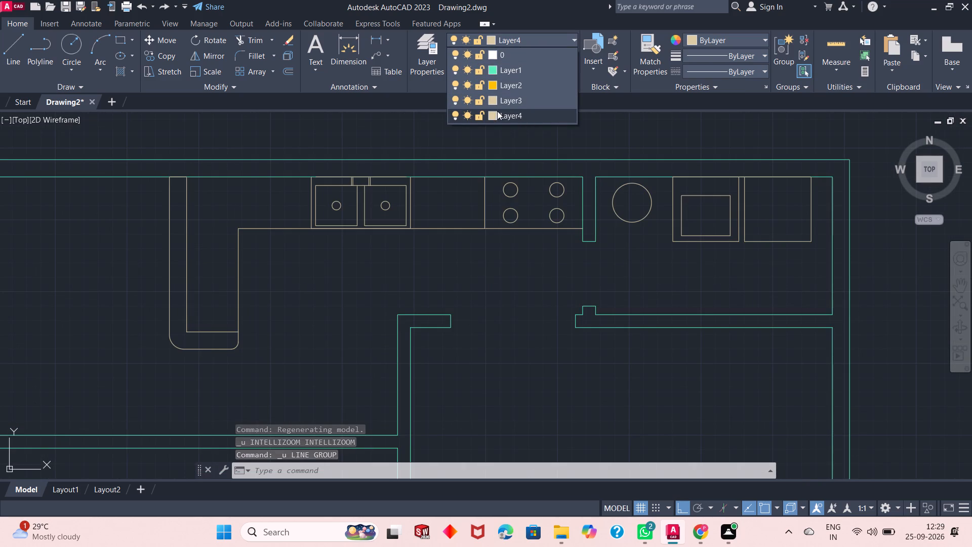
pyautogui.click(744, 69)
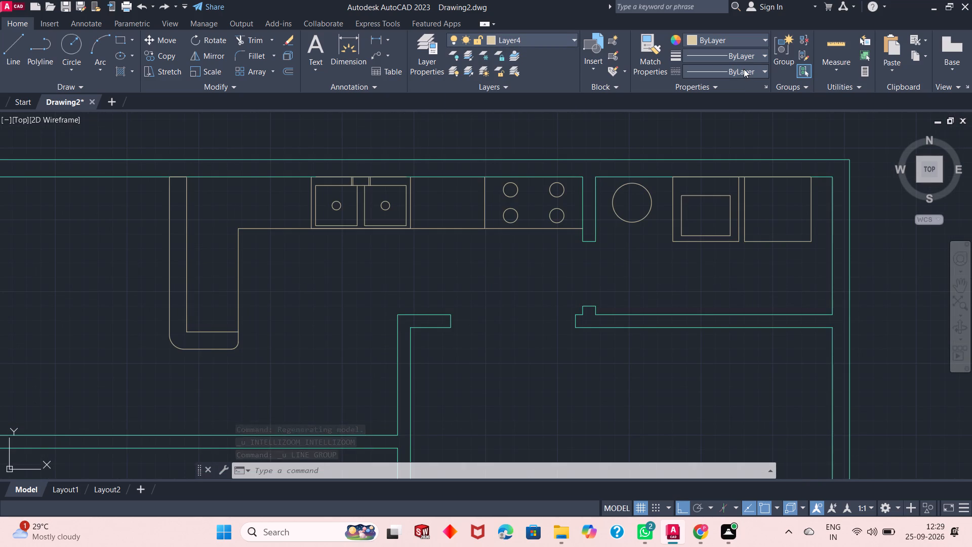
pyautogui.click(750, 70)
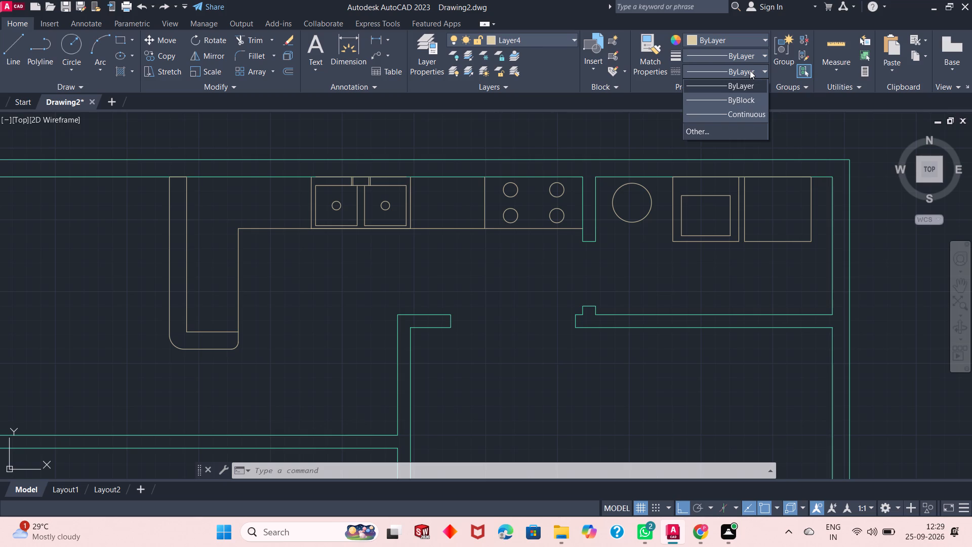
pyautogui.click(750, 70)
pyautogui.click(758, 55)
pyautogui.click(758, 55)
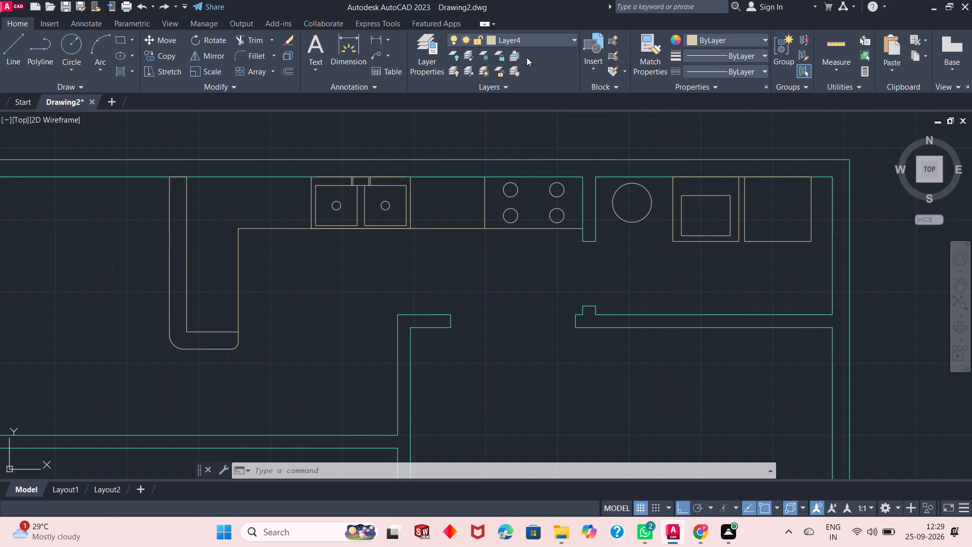
# Load the ACAD_ISO02W100 ISO dash linetype, assign it to Layer4 and keep Layer4 as the current layer.
pyautogui.click(421, 47)
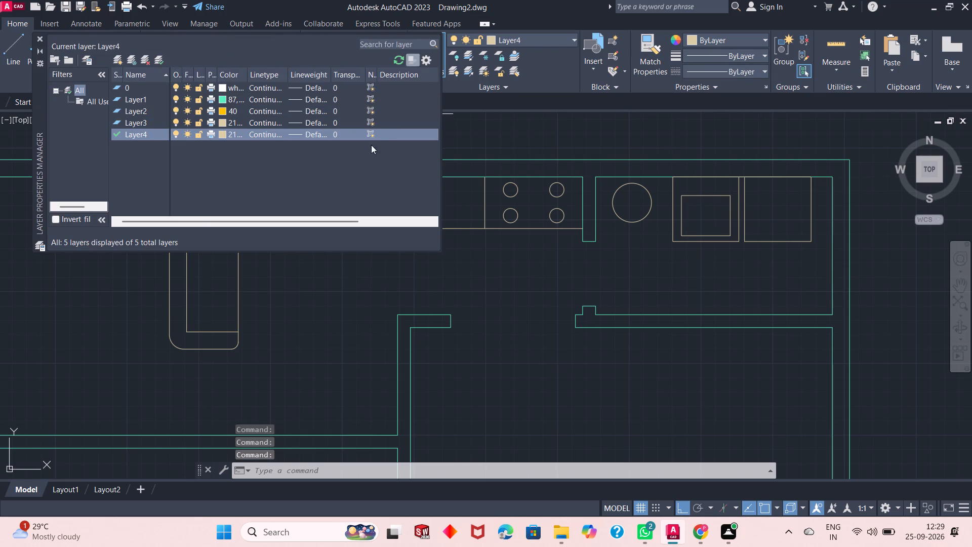
pyautogui.click(268, 133)
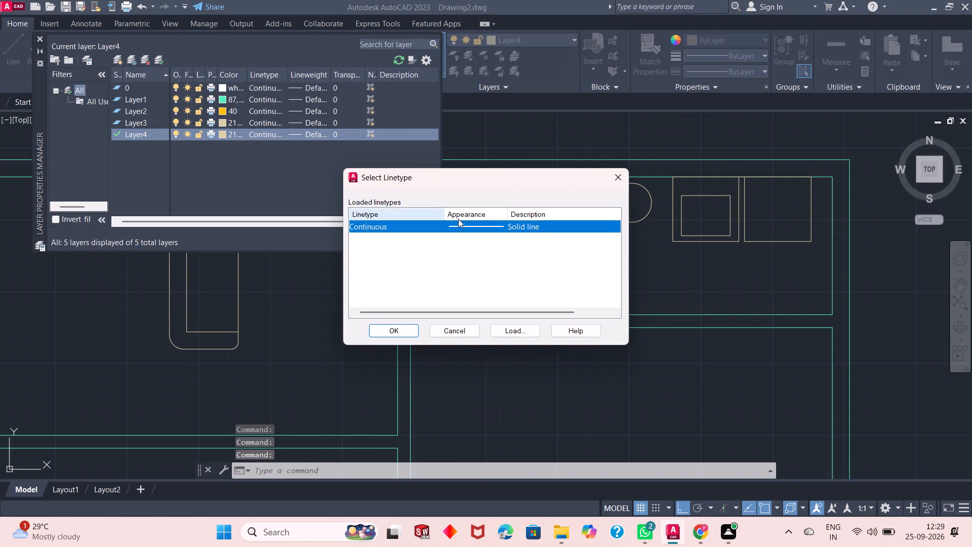
pyautogui.click(510, 333)
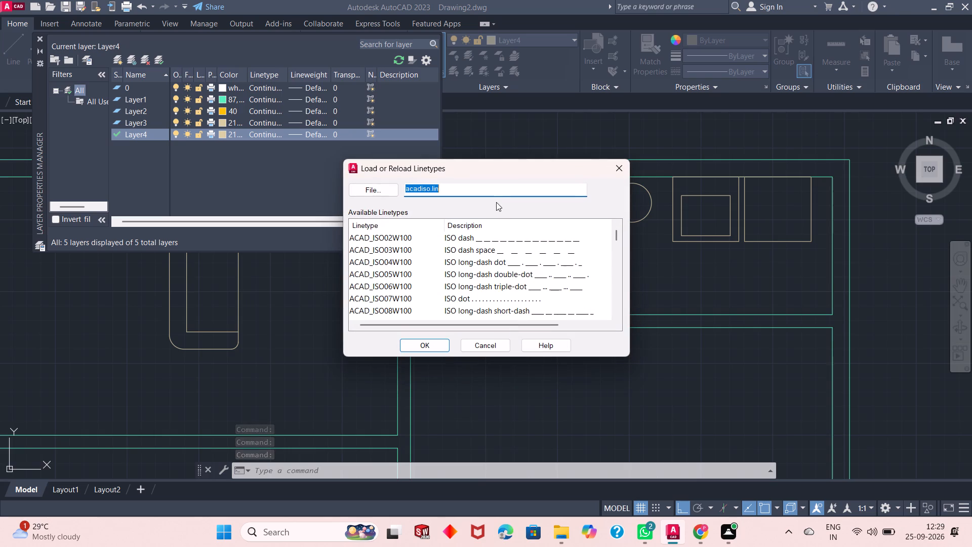
pyautogui.click(496, 237)
pyautogui.click(501, 241)
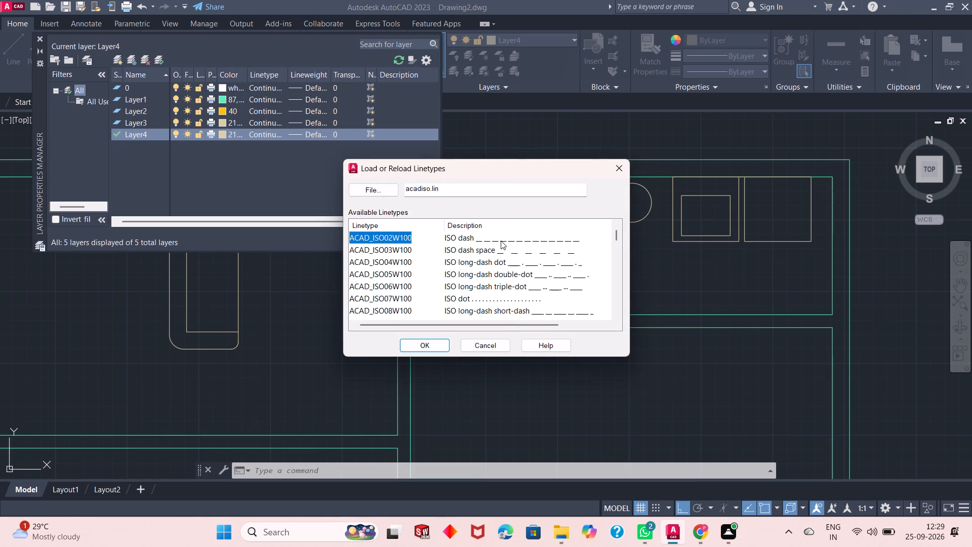
pyautogui.click(435, 341)
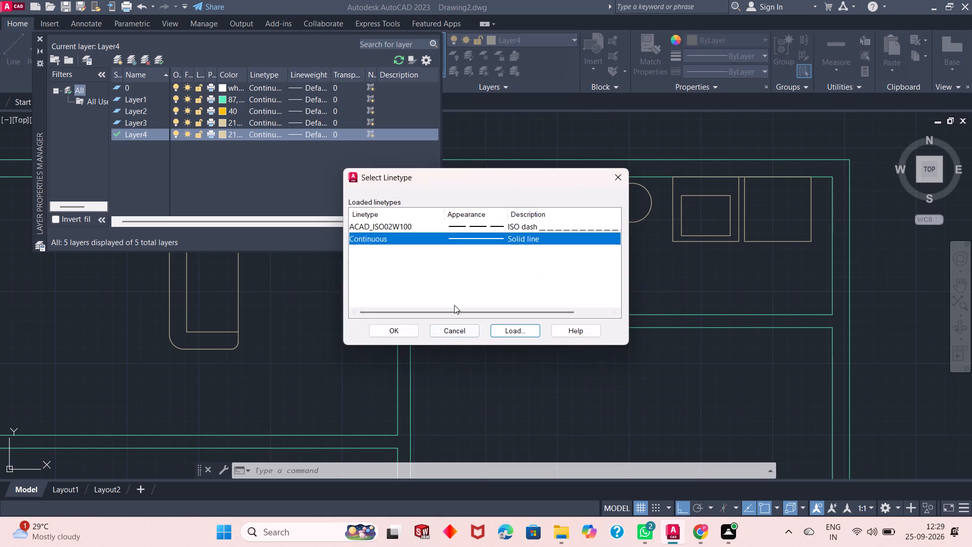
pyautogui.click(494, 228)
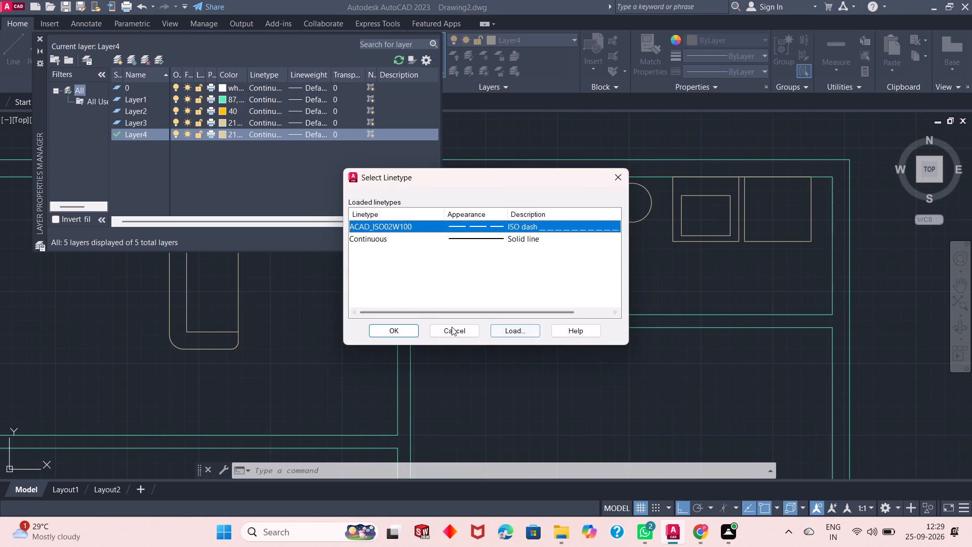
pyautogui.click(411, 326)
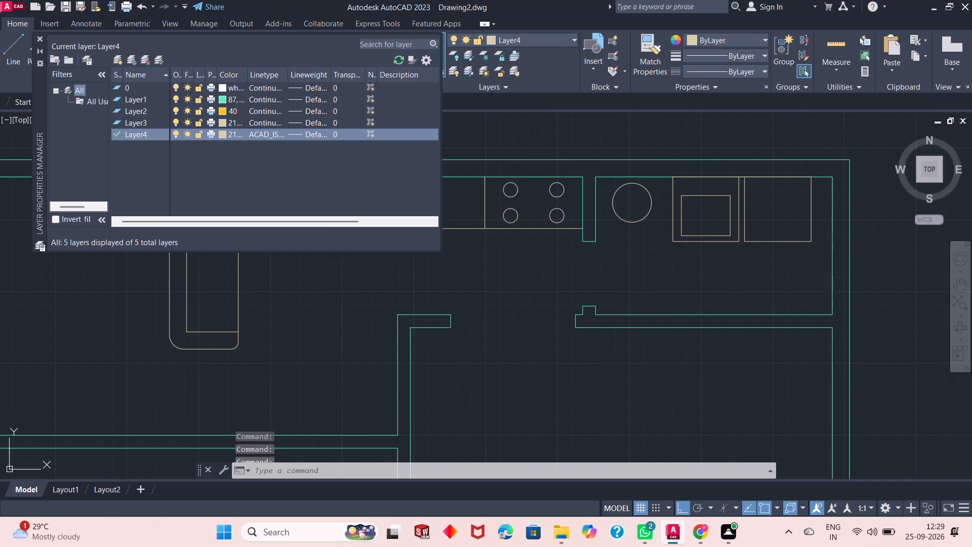
pyautogui.click(165, 61)
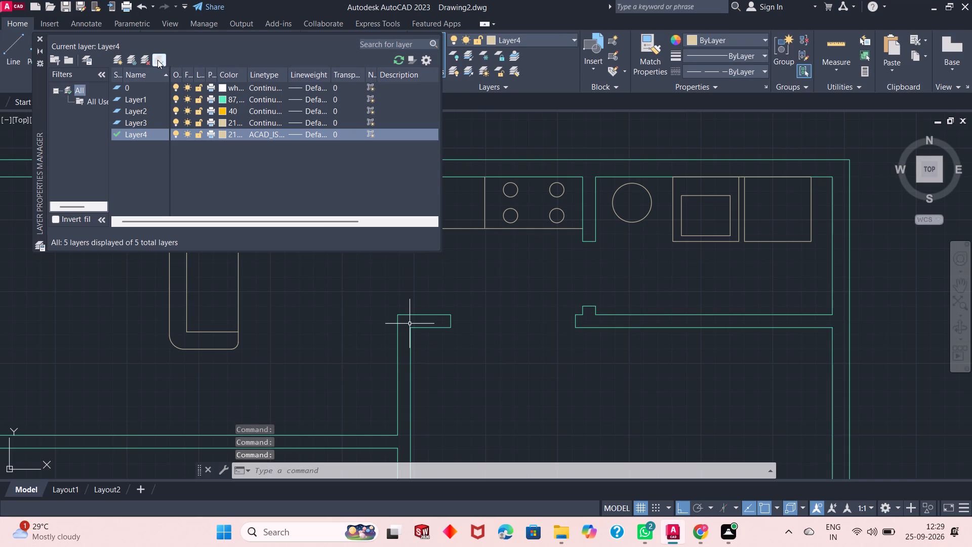
pyautogui.click(163, 60)
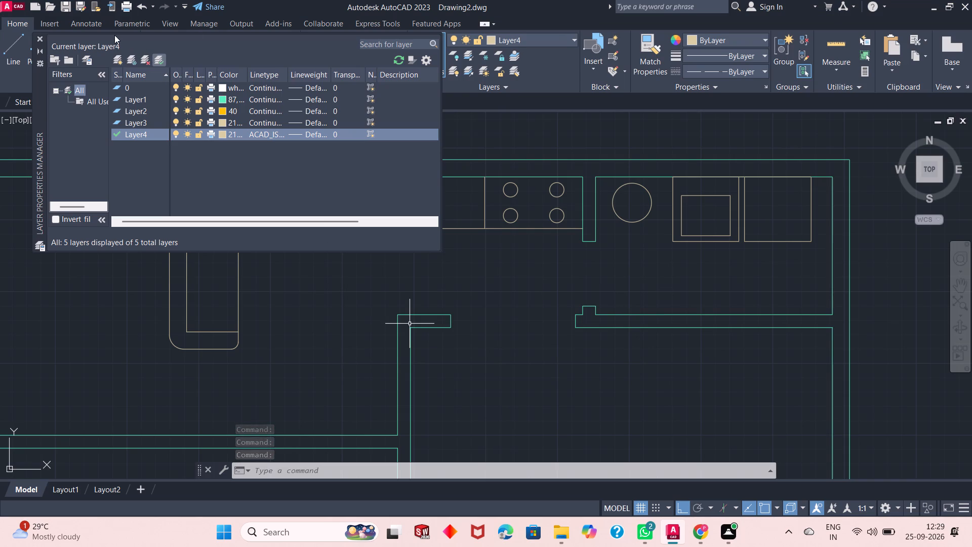
pyautogui.click(40, 41)
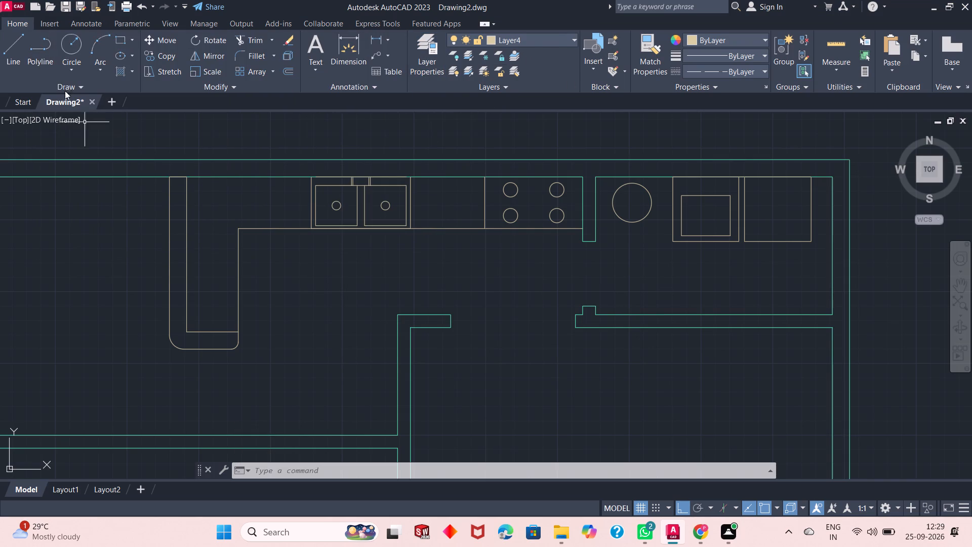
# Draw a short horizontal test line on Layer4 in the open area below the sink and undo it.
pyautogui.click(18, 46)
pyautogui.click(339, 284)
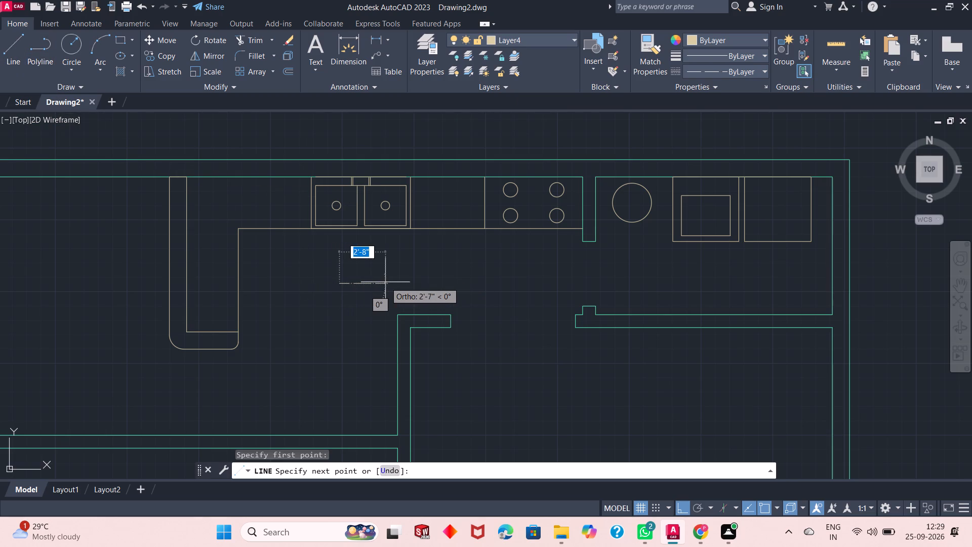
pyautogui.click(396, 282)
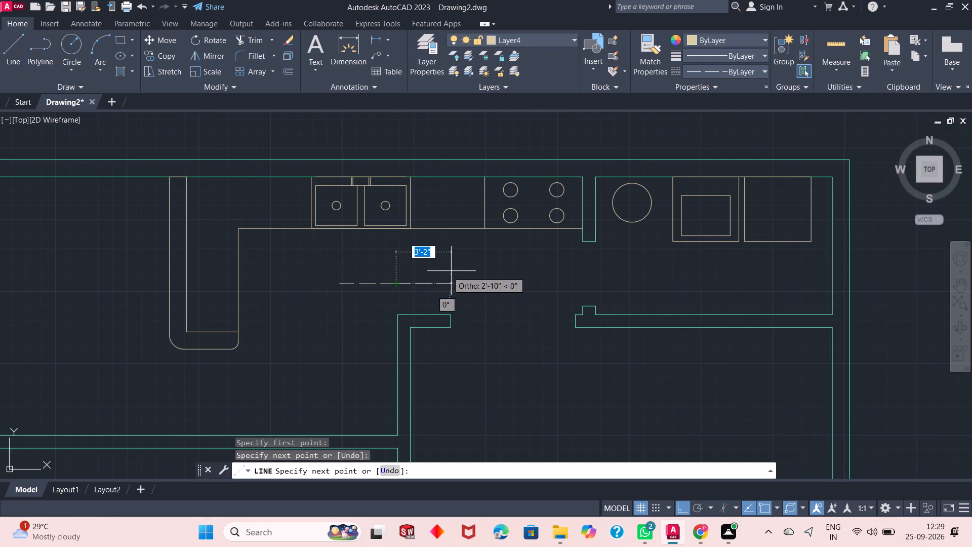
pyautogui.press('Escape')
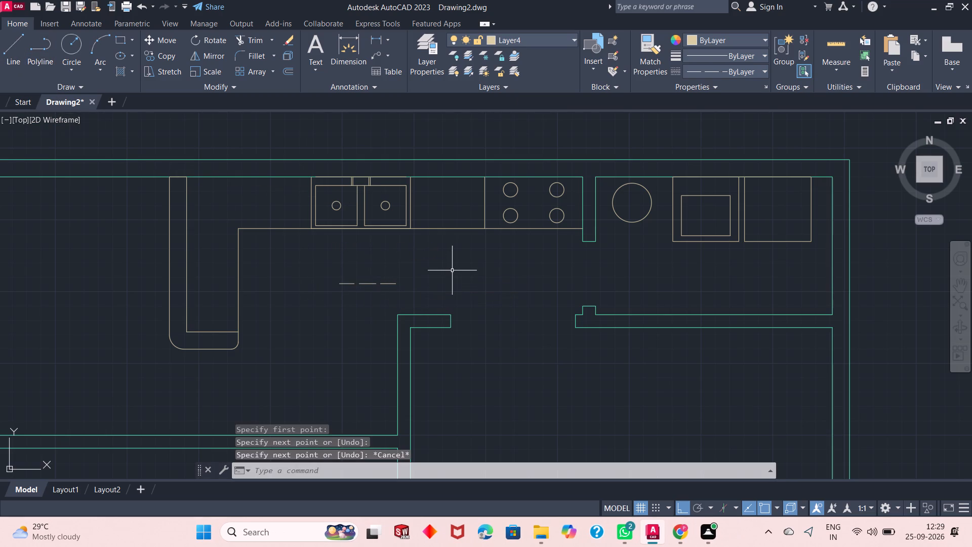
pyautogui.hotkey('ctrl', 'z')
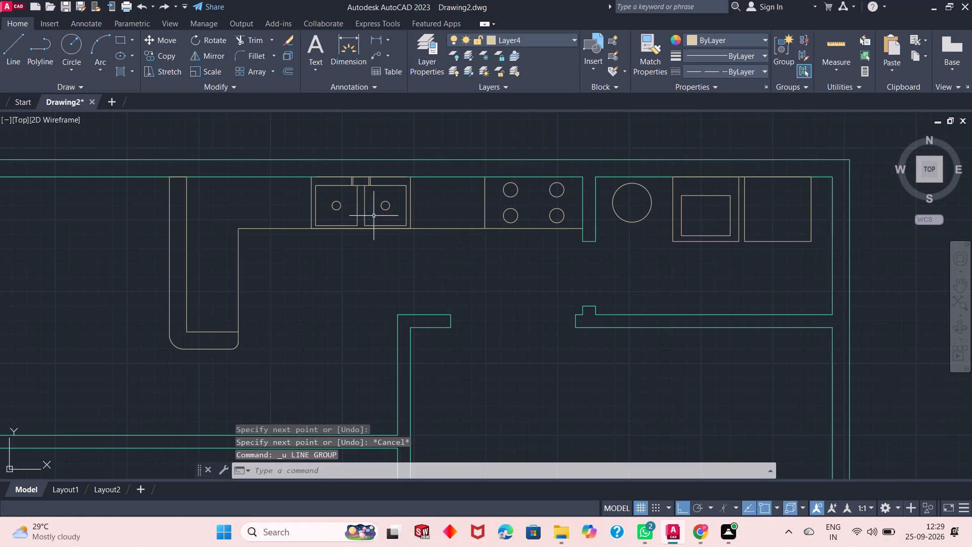
# Examine the sink, stove and utility fixtures along the upper wall, and the overall floor plan.
pyautogui.scroll(2, 390, 211)
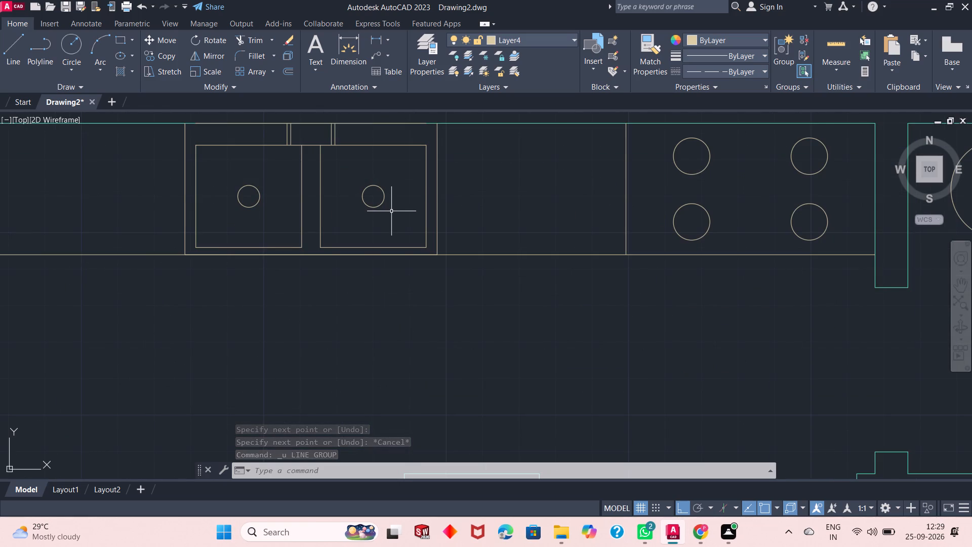
pyautogui.scroll(1, 391, 211)
pyautogui.scroll(-1, 390, 215)
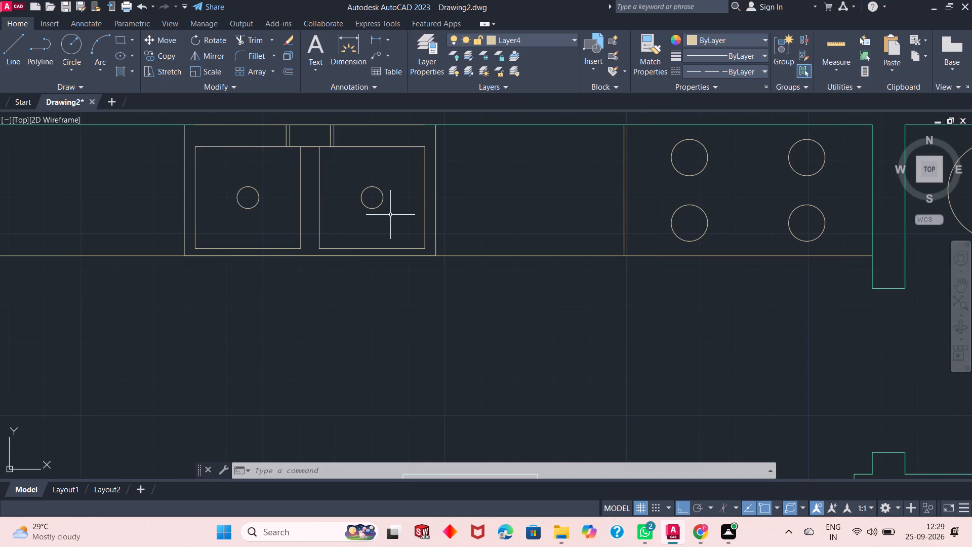
pyautogui.scroll(-1, 394, 214)
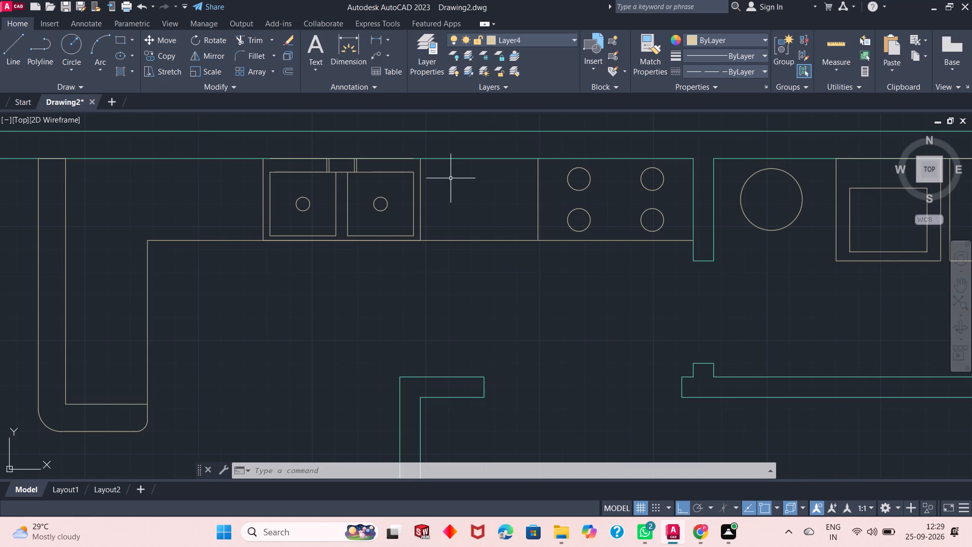
pyautogui.scroll(1, 450, 178)
pyautogui.scroll(1, 393, 198)
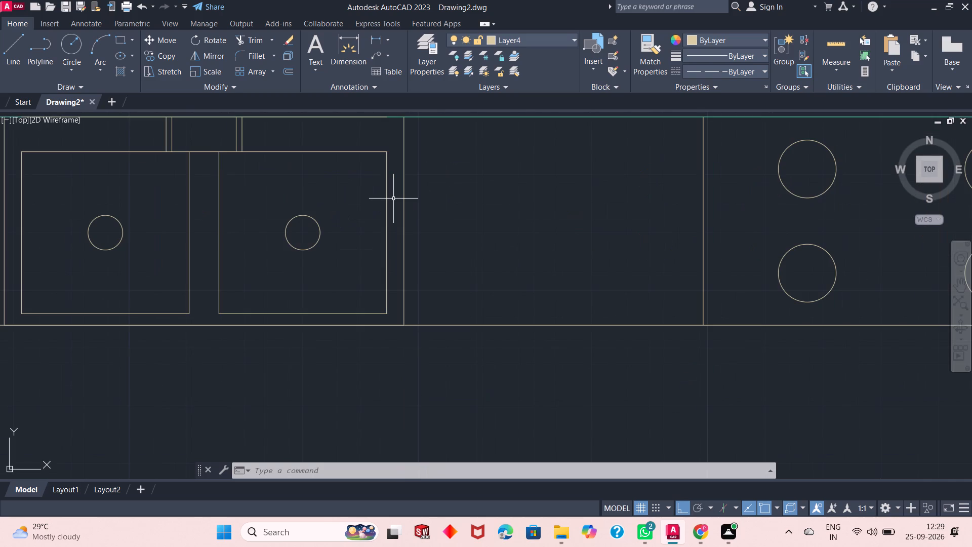
pyautogui.scroll(-1, 420, 200)
pyautogui.scroll(1, 420, 200)
pyautogui.scroll(-2, 420, 200)
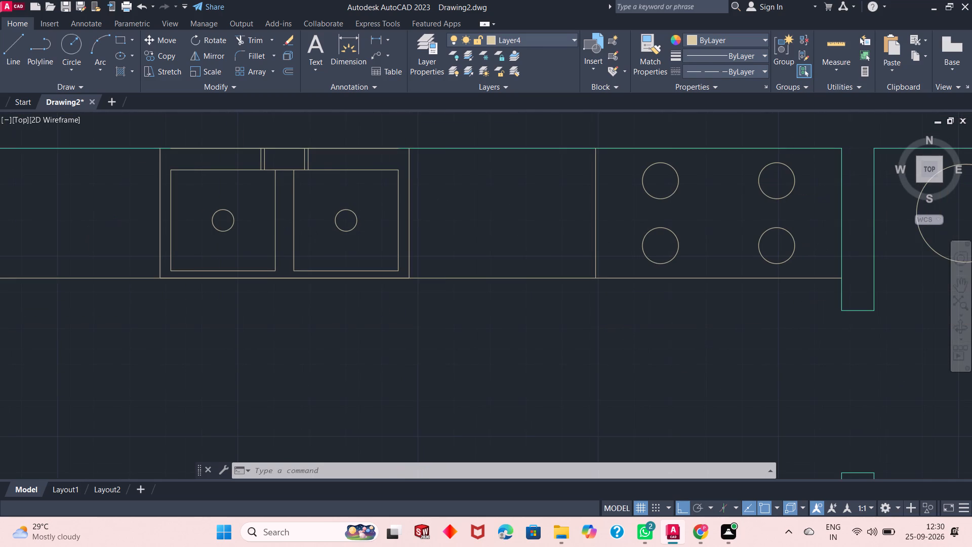
pyautogui.scroll(-1, 421, 201)
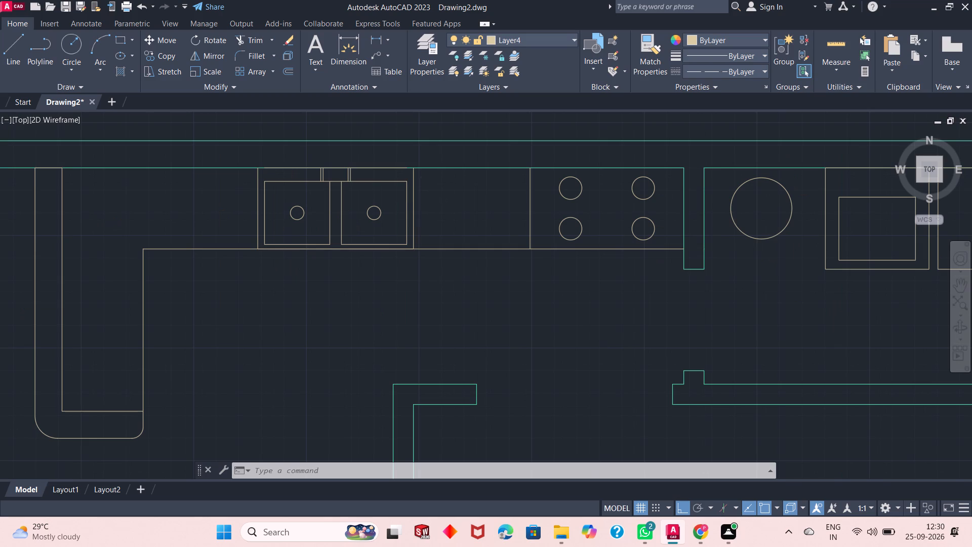
pyautogui.scroll(1, 421, 201)
pyautogui.scroll(-2, 421, 201)
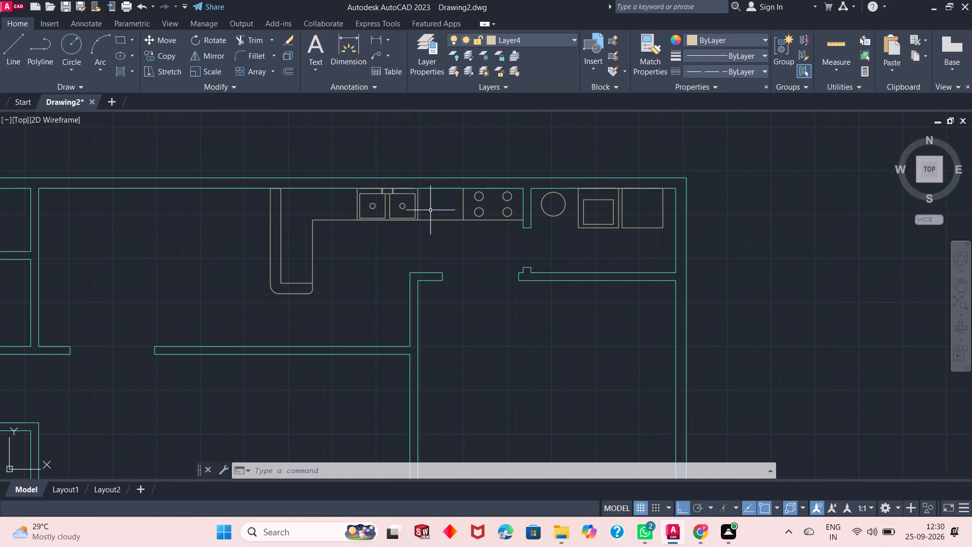
pyautogui.scroll(1, 431, 212)
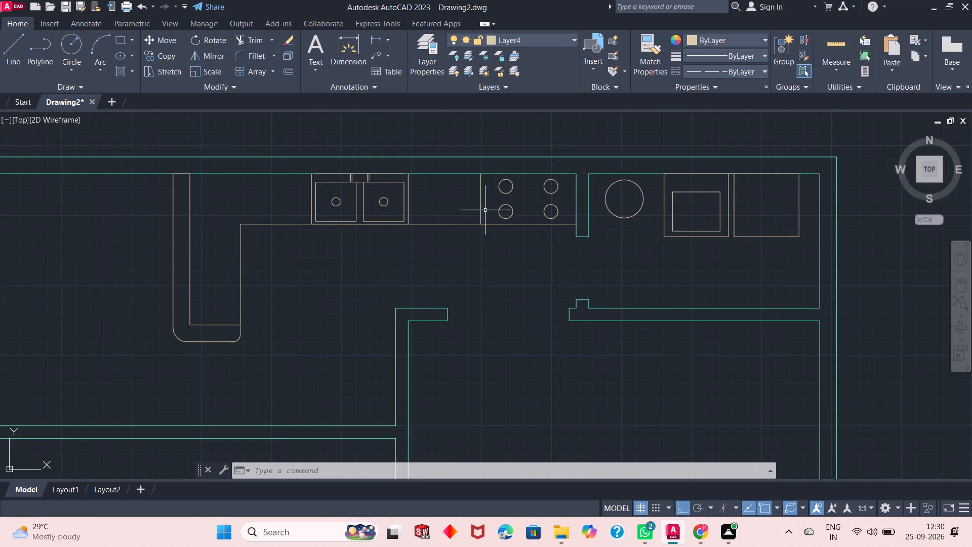
pyautogui.scroll(-2, 557, 253)
pyautogui.scroll(2, 557, 255)
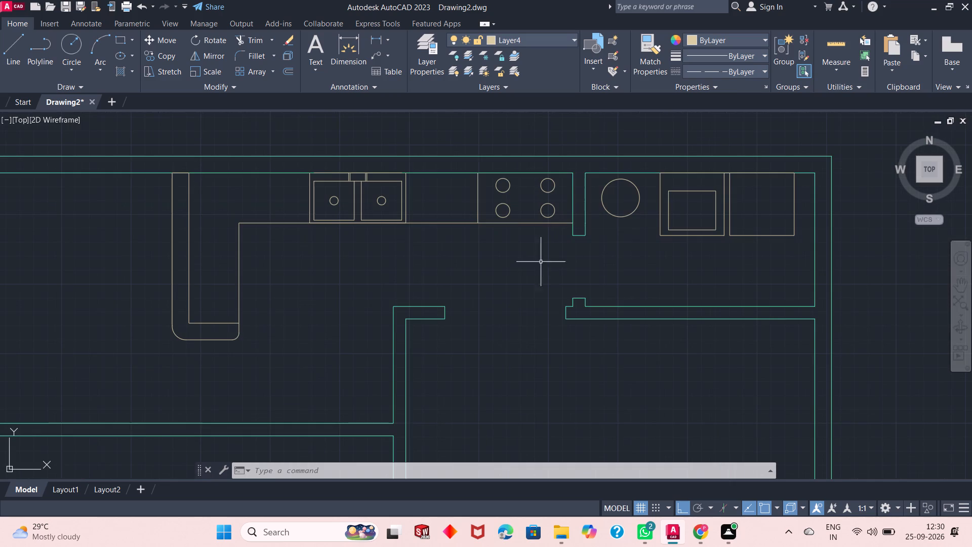
pyautogui.scroll(-4, 517, 245)
pyautogui.scroll(1, 334, 289)
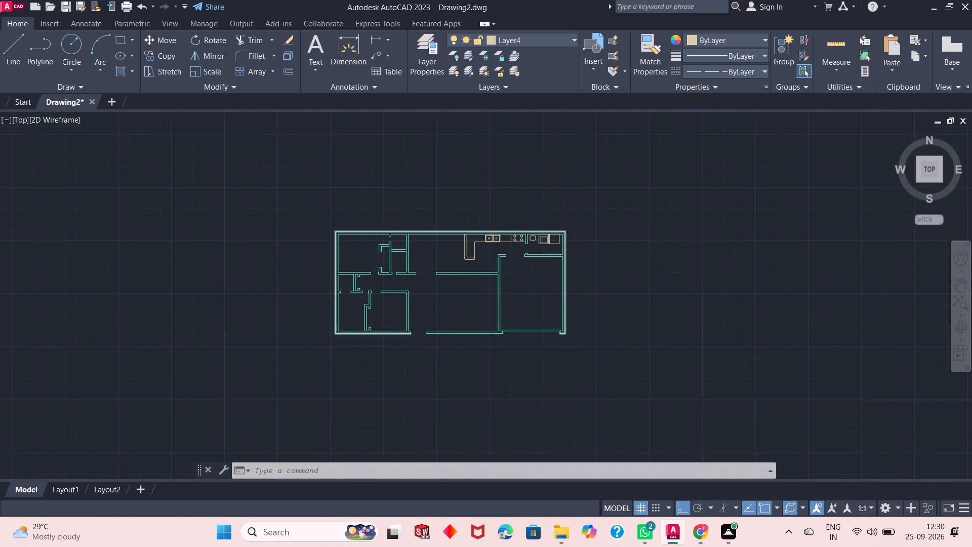
pyautogui.scroll(1, 355, 287)
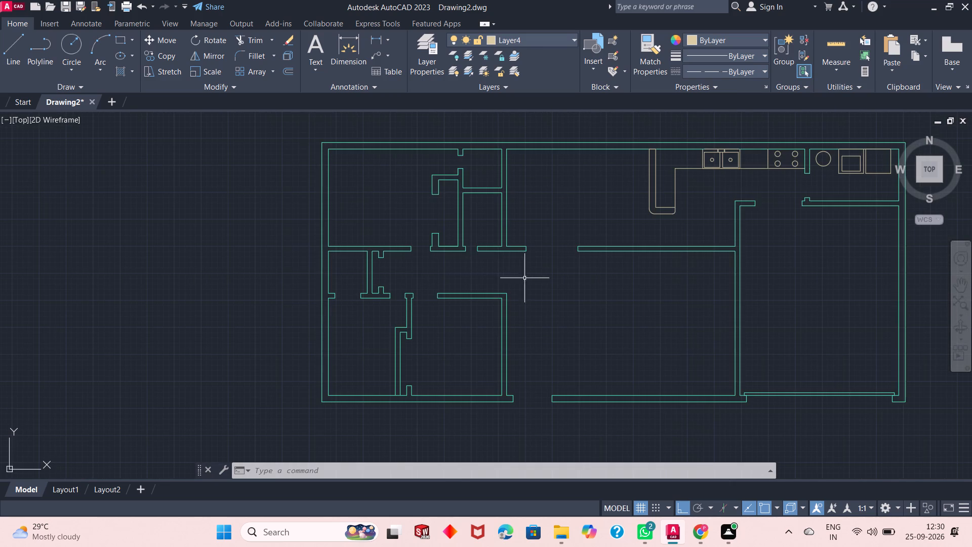
pyautogui.scroll(-1, 543, 312)
pyautogui.scroll(1, 541, 312)
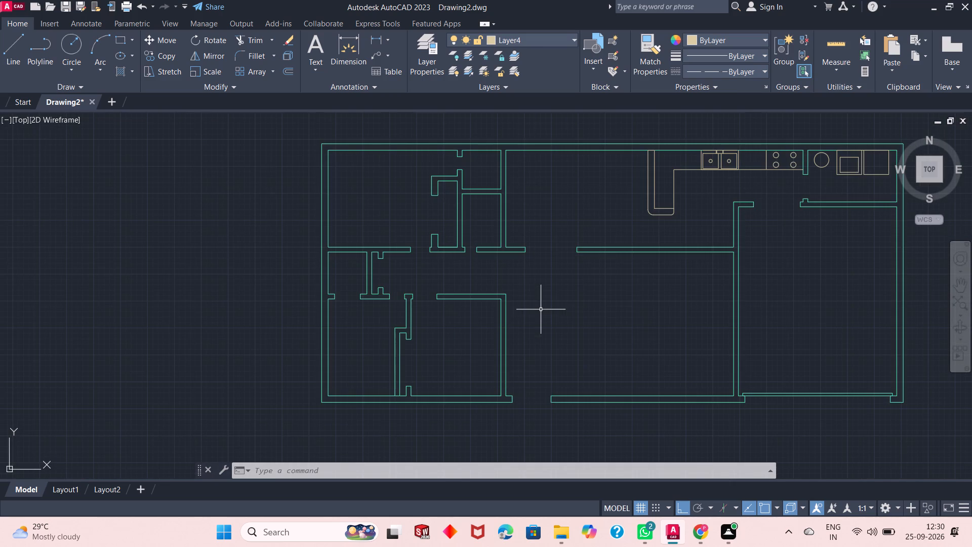
# Make Layer2 the current layer.
pyautogui.click(519, 40)
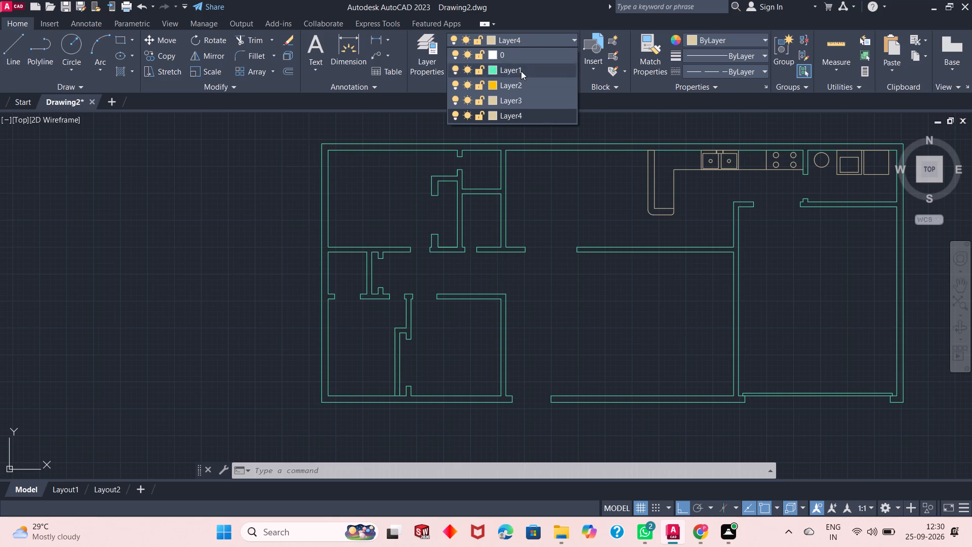
pyautogui.click(520, 89)
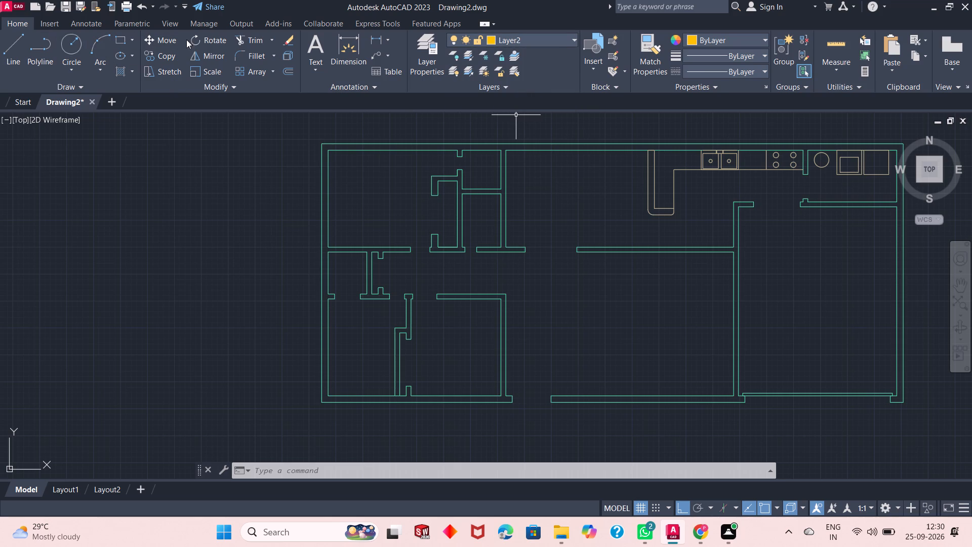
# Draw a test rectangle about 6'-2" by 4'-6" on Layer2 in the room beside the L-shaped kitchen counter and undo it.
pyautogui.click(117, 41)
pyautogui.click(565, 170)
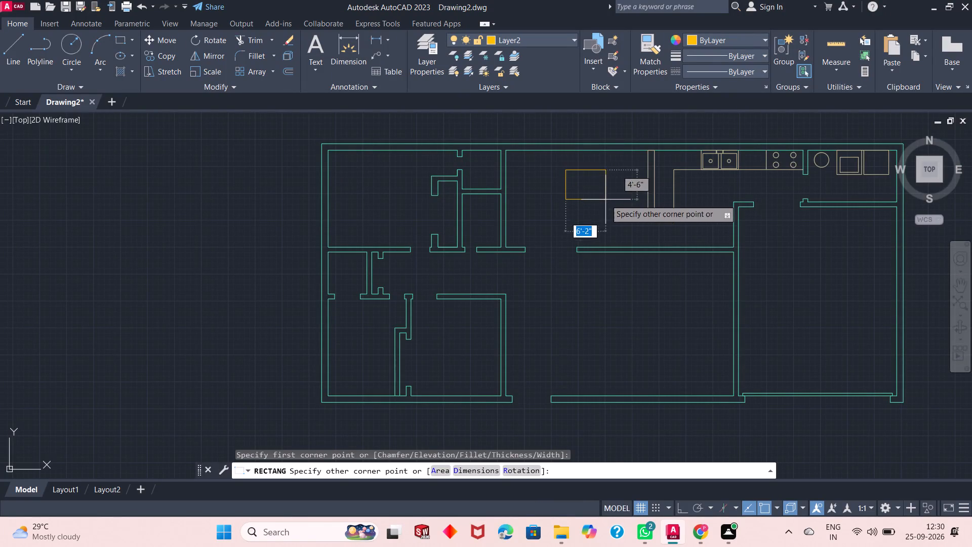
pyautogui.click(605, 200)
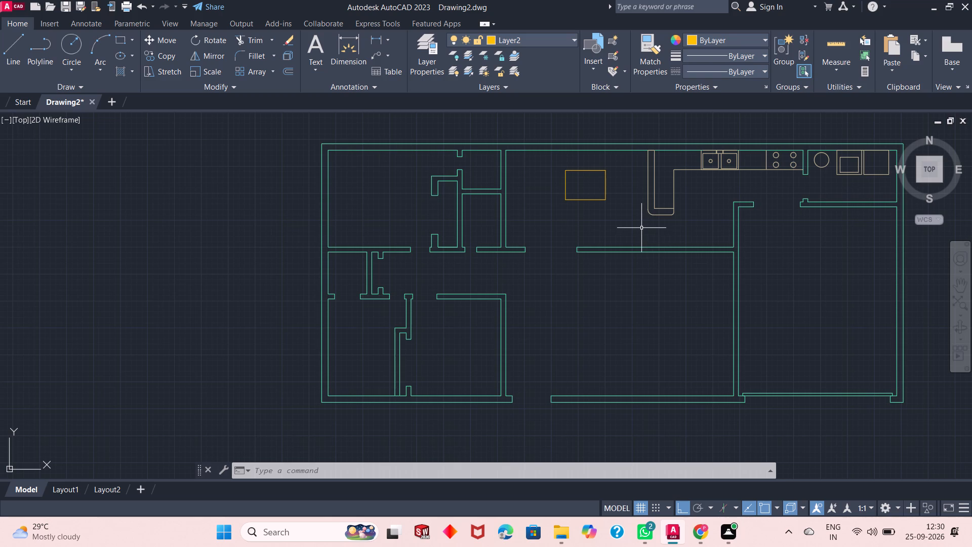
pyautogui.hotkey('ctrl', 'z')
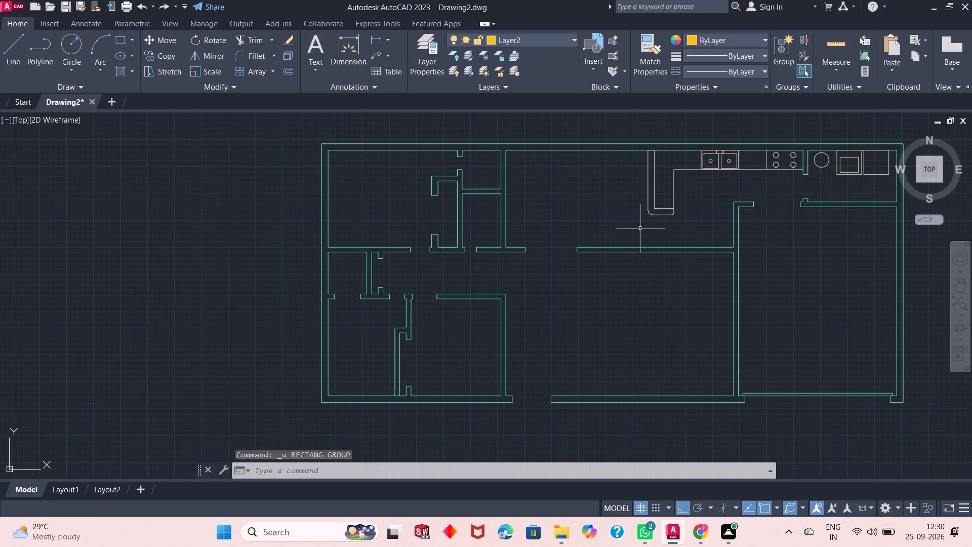
# Change Layer2's colour to yellow, index colour 50, and close the layer properties.
pyautogui.click(426, 56)
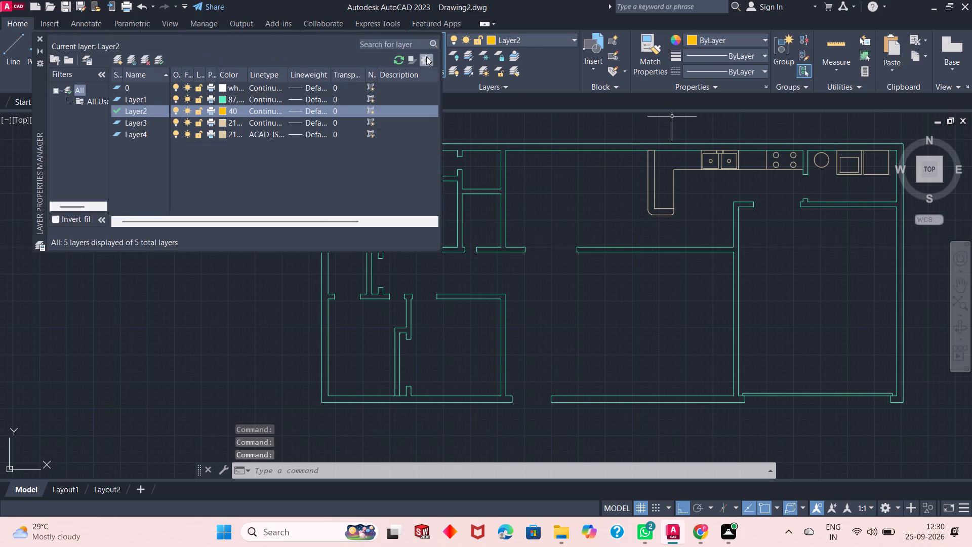
pyautogui.click(221, 112)
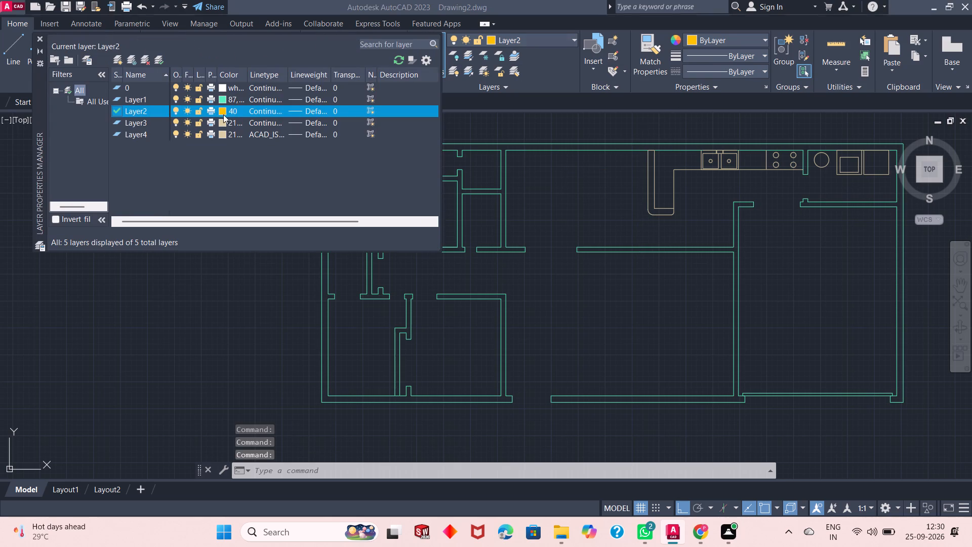
pyautogui.click(565, 237)
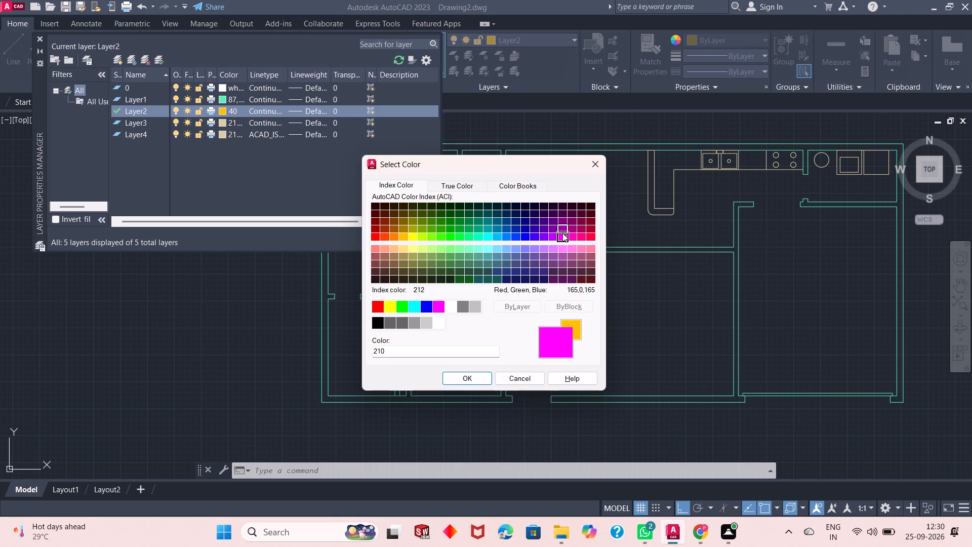
pyautogui.click(413, 239)
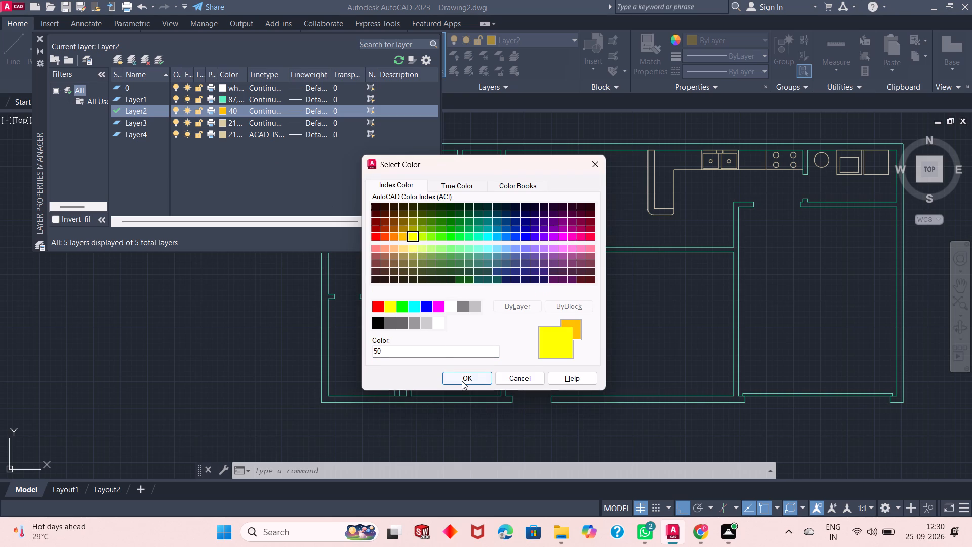
pyautogui.click(462, 380)
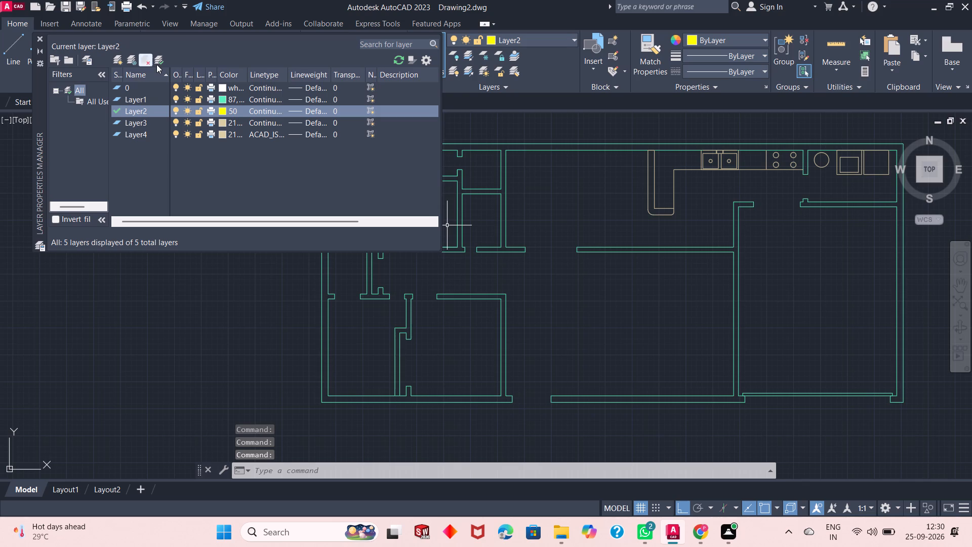
pyautogui.click(159, 63)
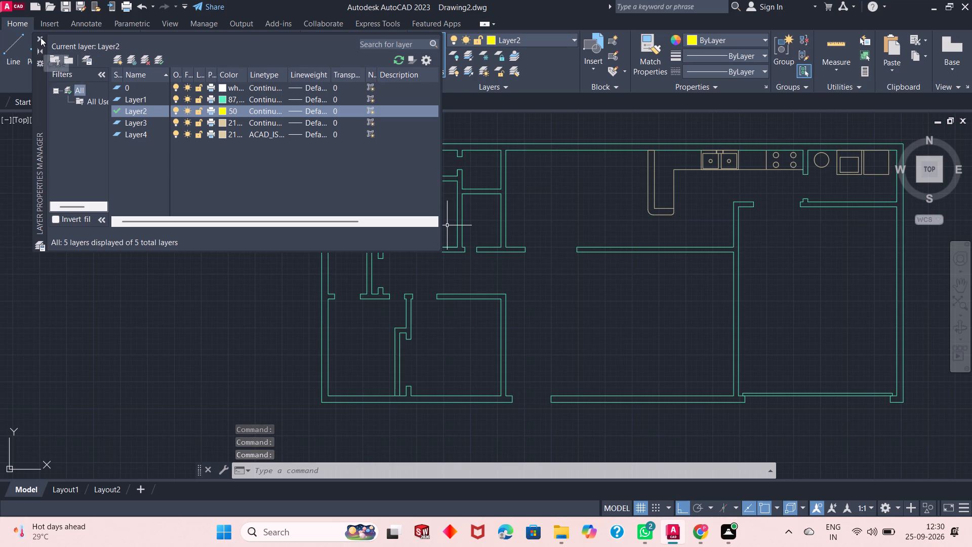
pyautogui.click(40, 37)
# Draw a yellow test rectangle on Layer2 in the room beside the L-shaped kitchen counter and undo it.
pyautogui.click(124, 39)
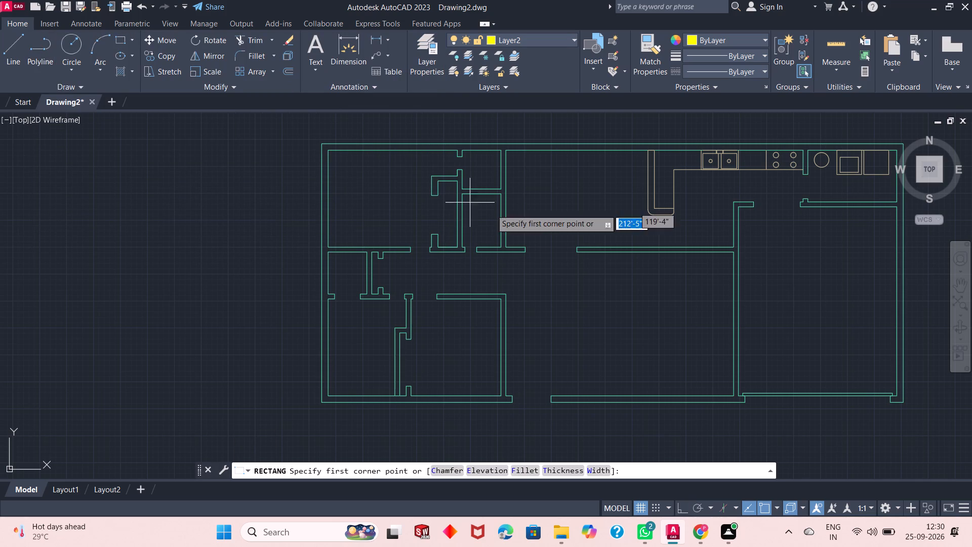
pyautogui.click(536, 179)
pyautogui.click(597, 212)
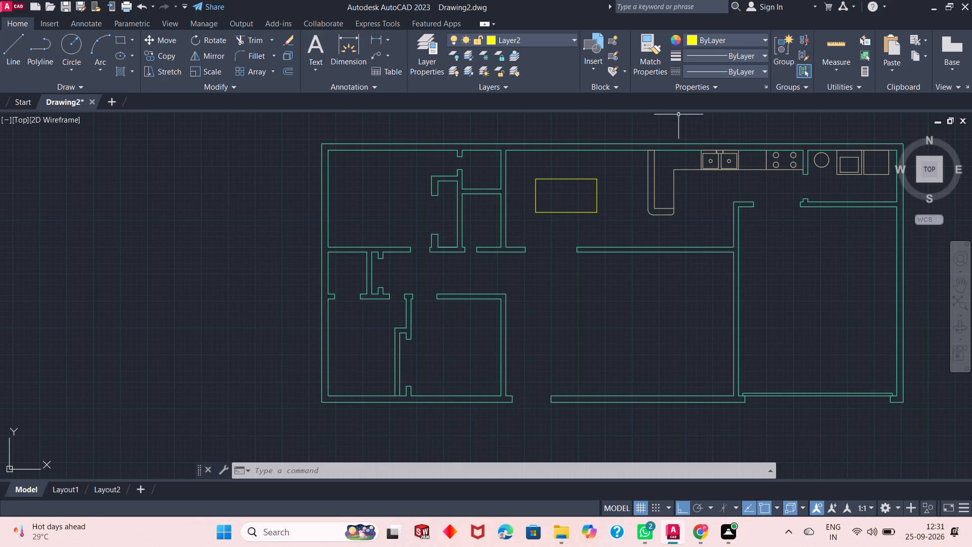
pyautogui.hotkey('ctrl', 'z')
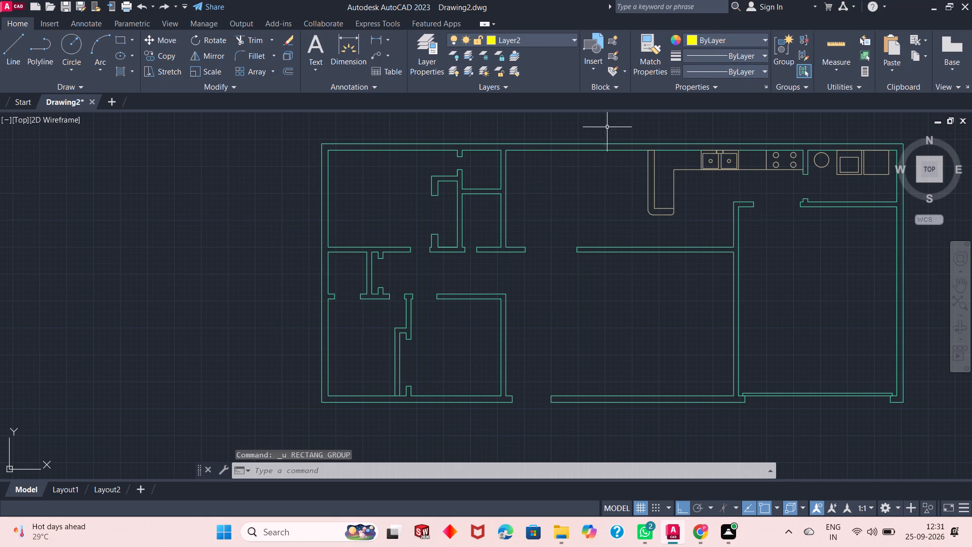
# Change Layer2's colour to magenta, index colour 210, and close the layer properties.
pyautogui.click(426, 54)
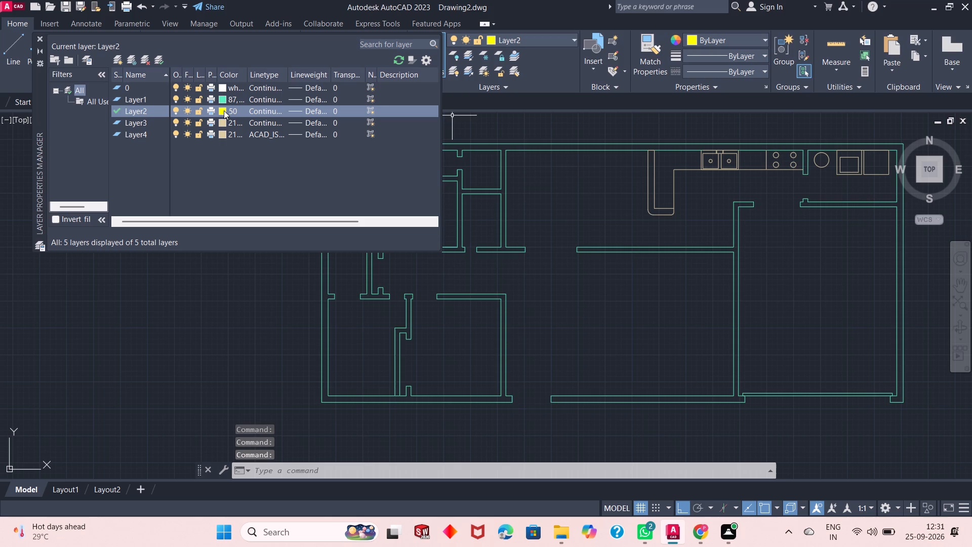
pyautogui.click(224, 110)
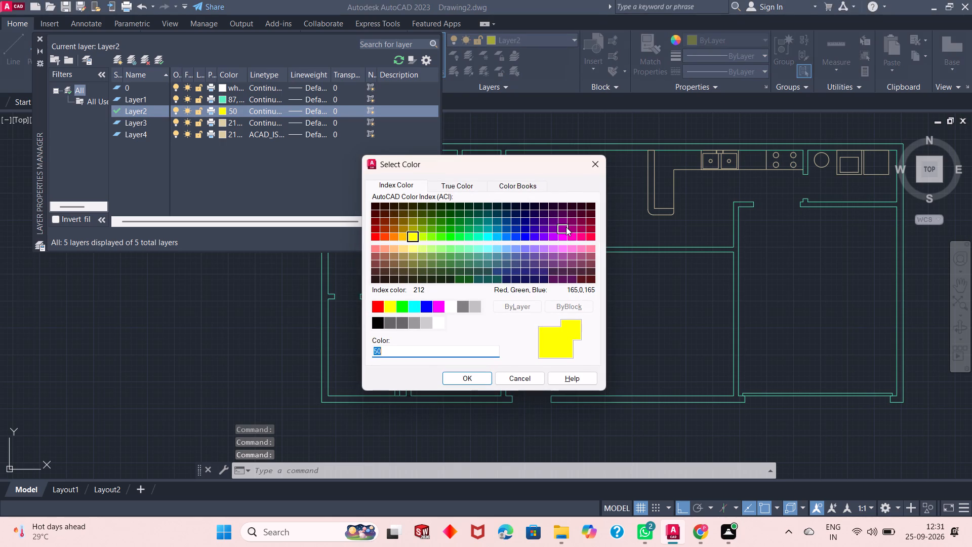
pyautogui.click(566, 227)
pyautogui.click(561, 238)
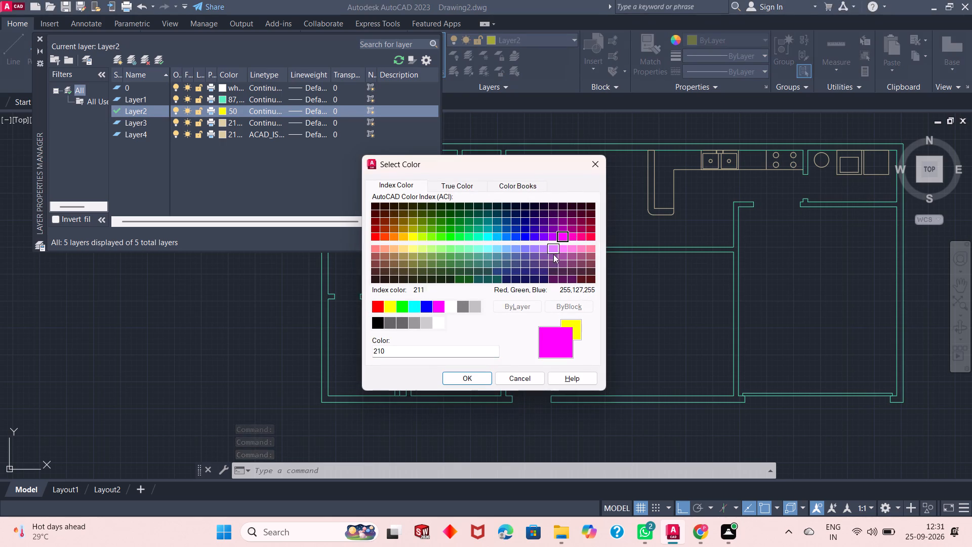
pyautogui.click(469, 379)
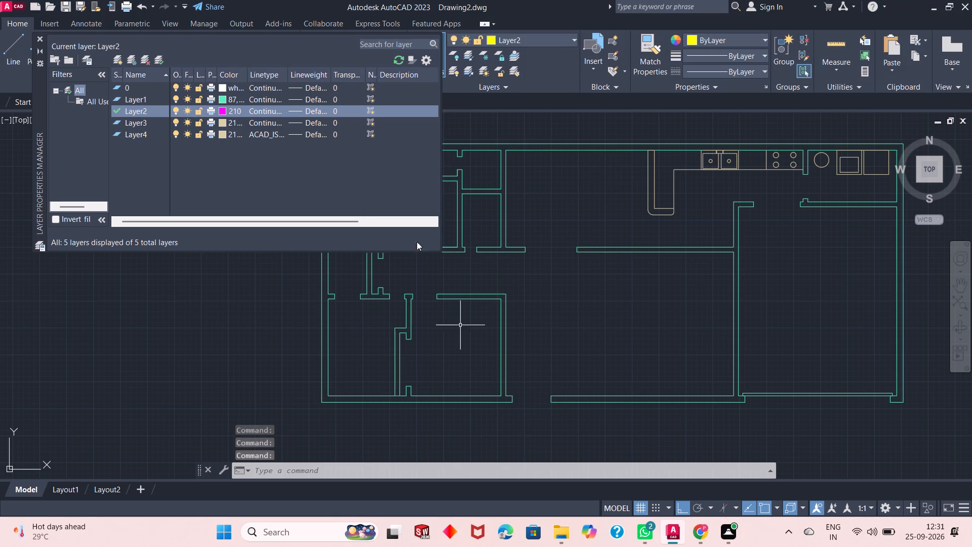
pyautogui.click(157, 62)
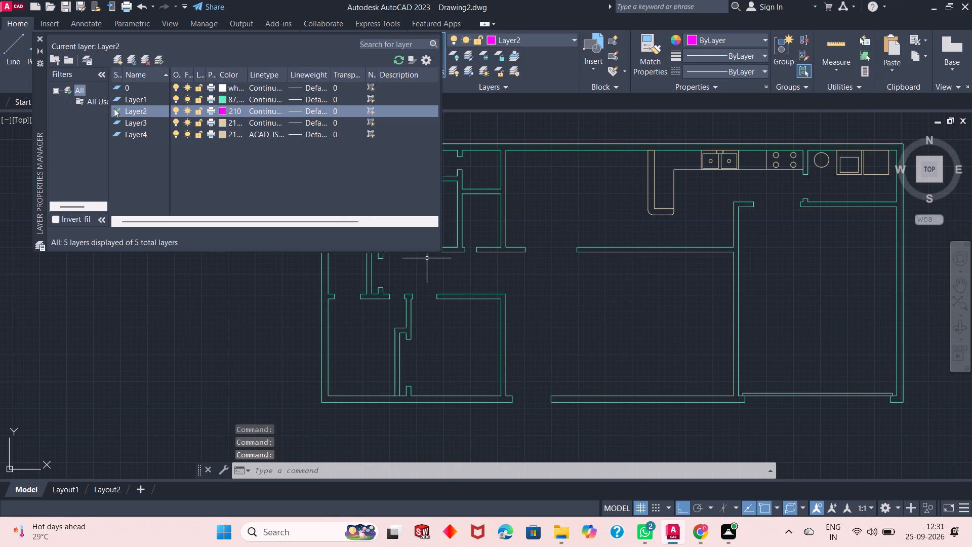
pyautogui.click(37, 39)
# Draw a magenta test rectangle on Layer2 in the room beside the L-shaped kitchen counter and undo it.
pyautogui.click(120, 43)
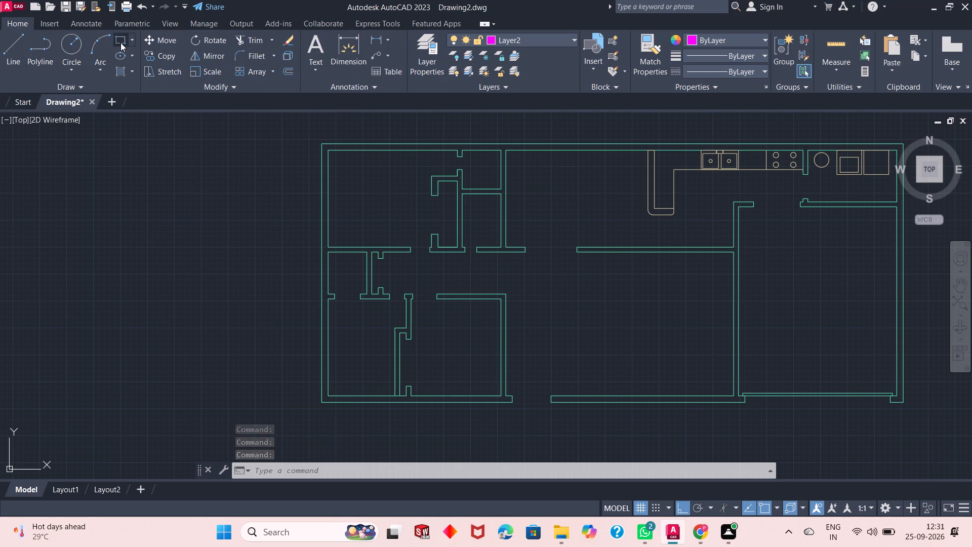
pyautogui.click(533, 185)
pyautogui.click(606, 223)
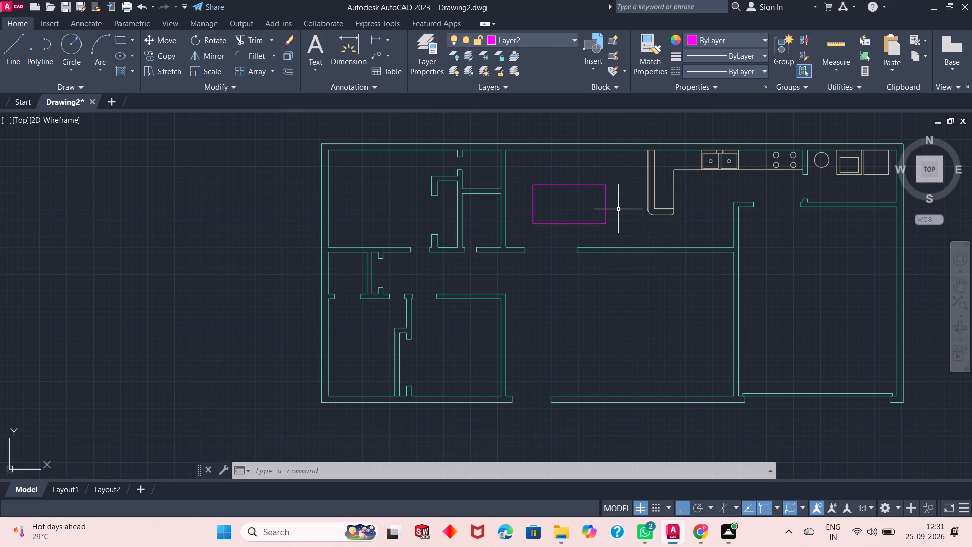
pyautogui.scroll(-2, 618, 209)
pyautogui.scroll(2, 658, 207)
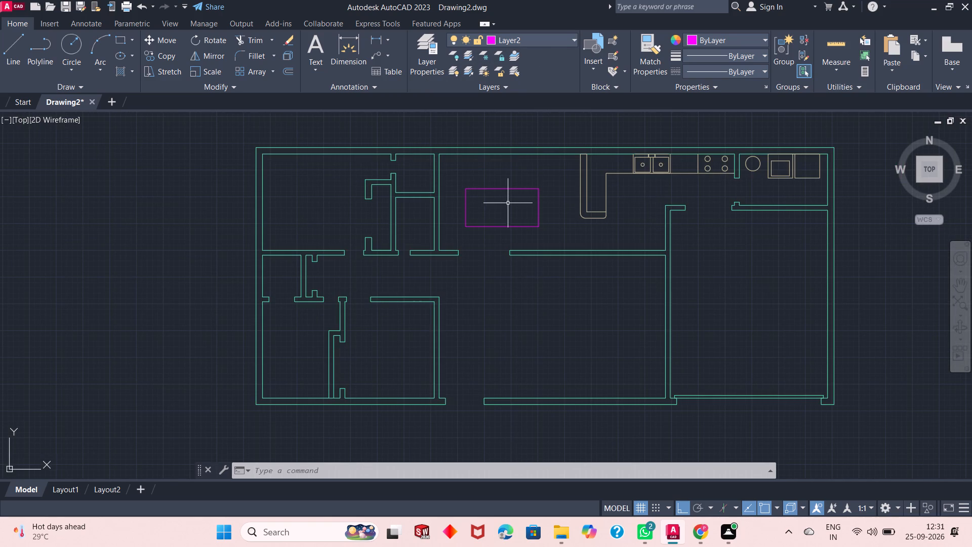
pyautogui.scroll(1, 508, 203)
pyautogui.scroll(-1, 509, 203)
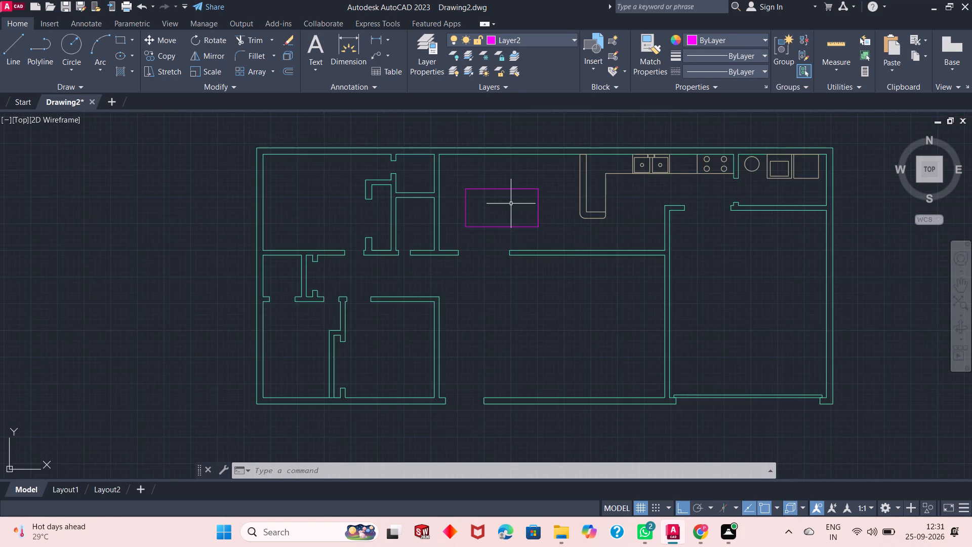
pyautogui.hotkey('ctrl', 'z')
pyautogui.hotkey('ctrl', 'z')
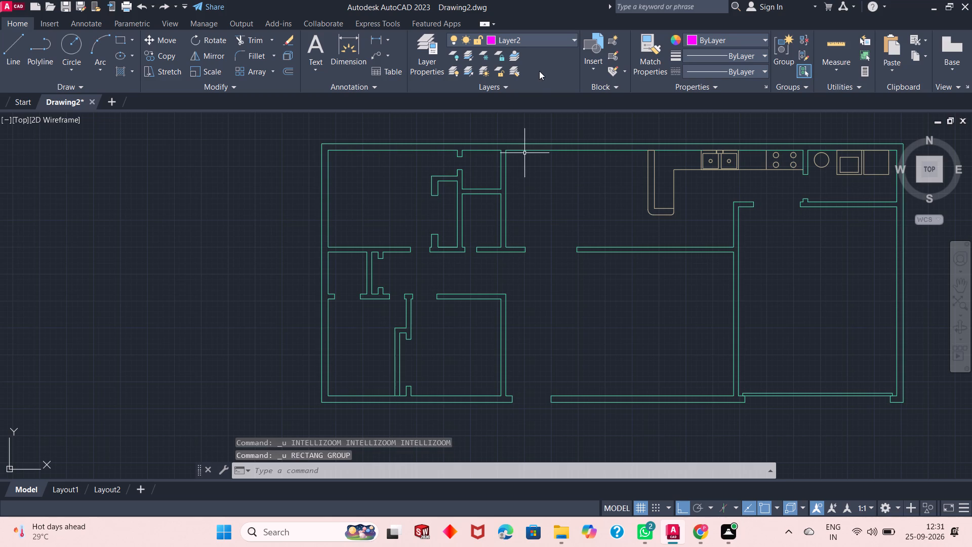
# Change Layer2's colour to an amber true colour, RGB 250,187,0.
pyautogui.click(550, 45)
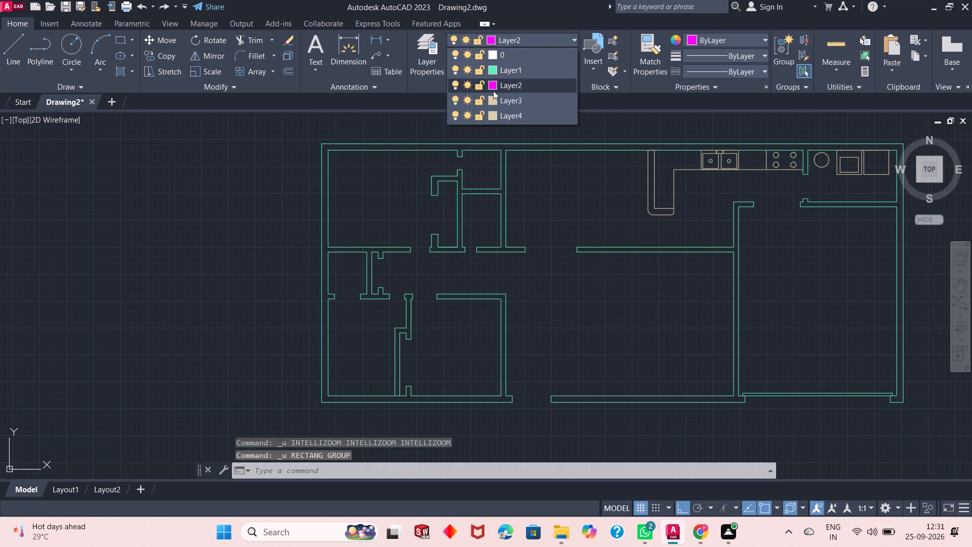
pyautogui.click(493, 88)
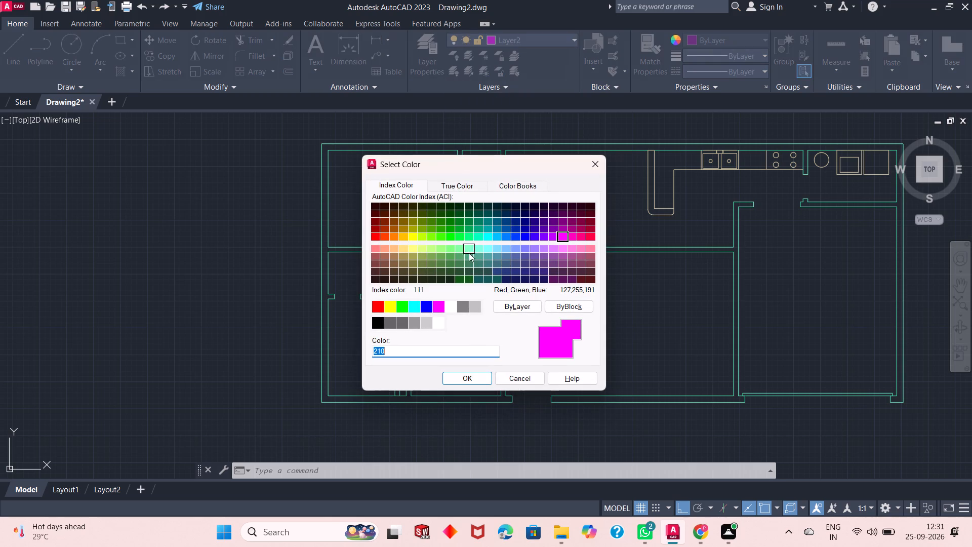
pyautogui.click(403, 250)
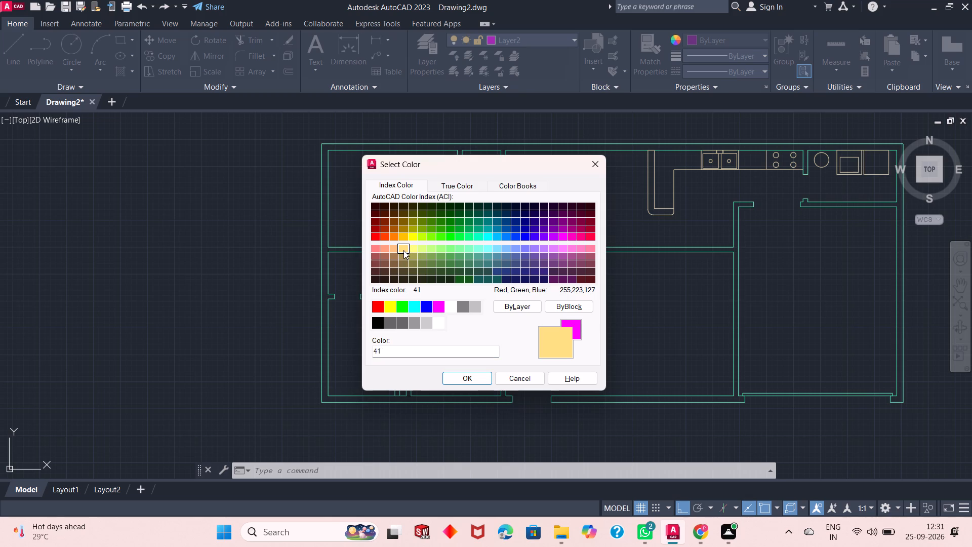
pyautogui.click(403, 242)
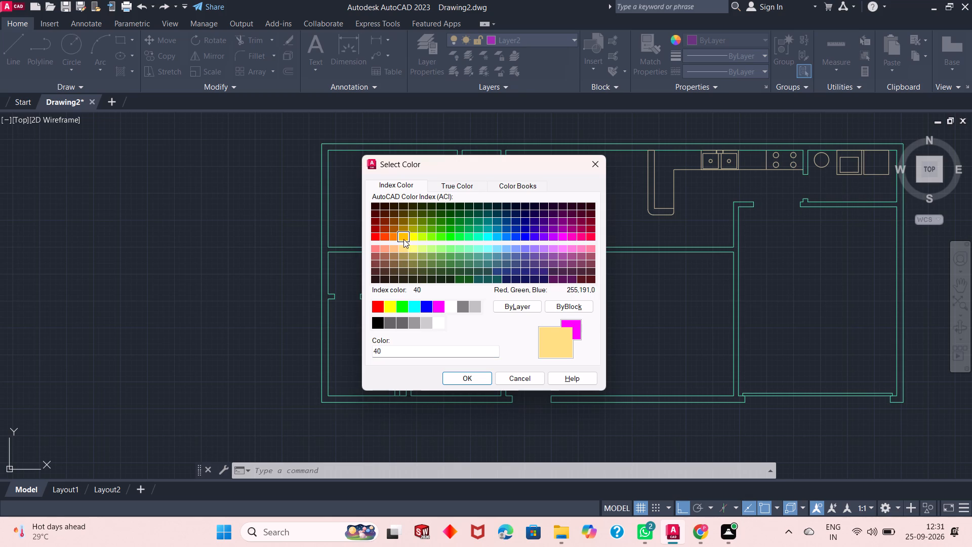
pyautogui.click(407, 233)
pyautogui.click(407, 235)
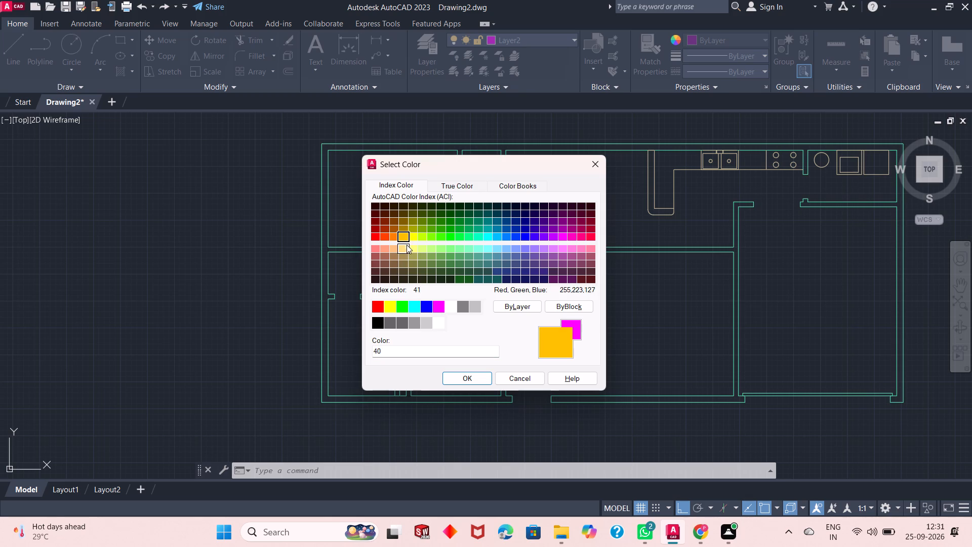
pyautogui.click(393, 244)
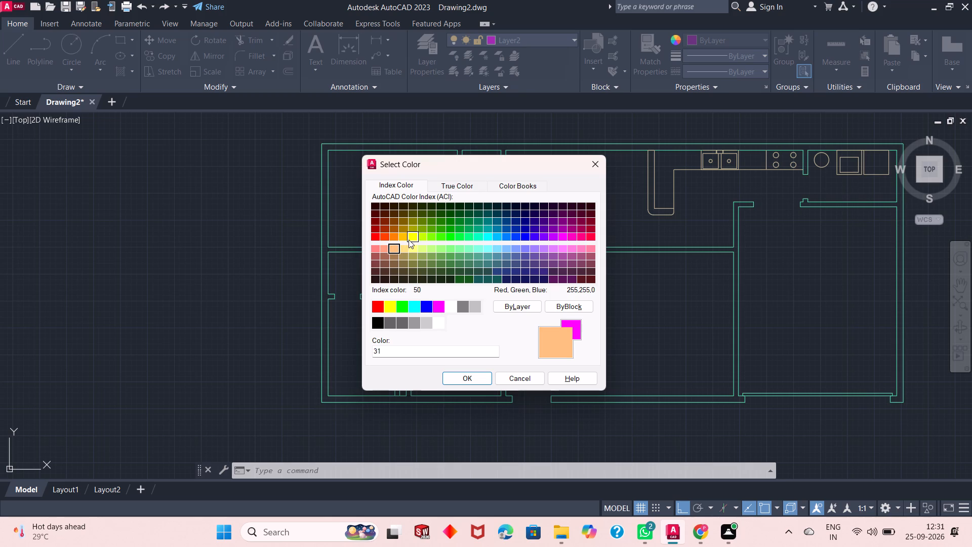
pyautogui.click(403, 238)
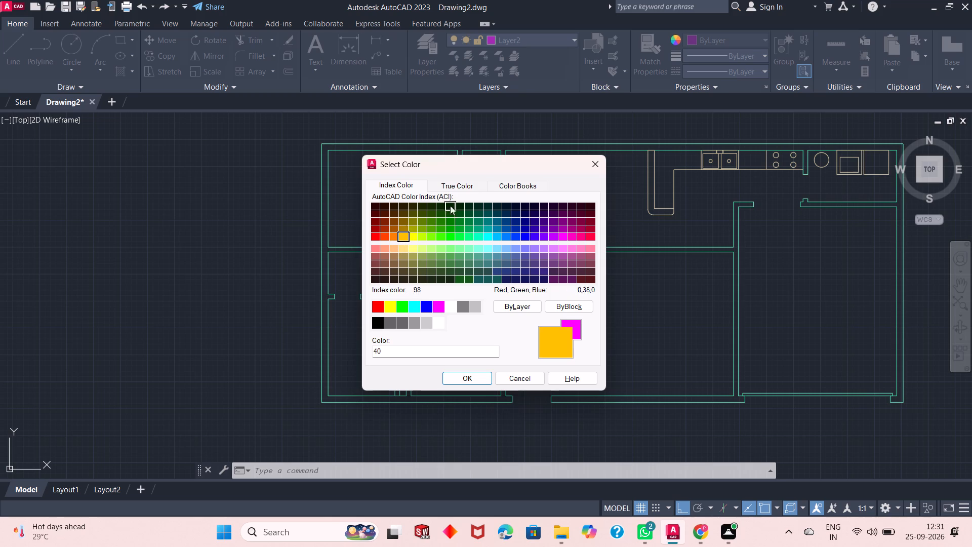
pyautogui.click(473, 184)
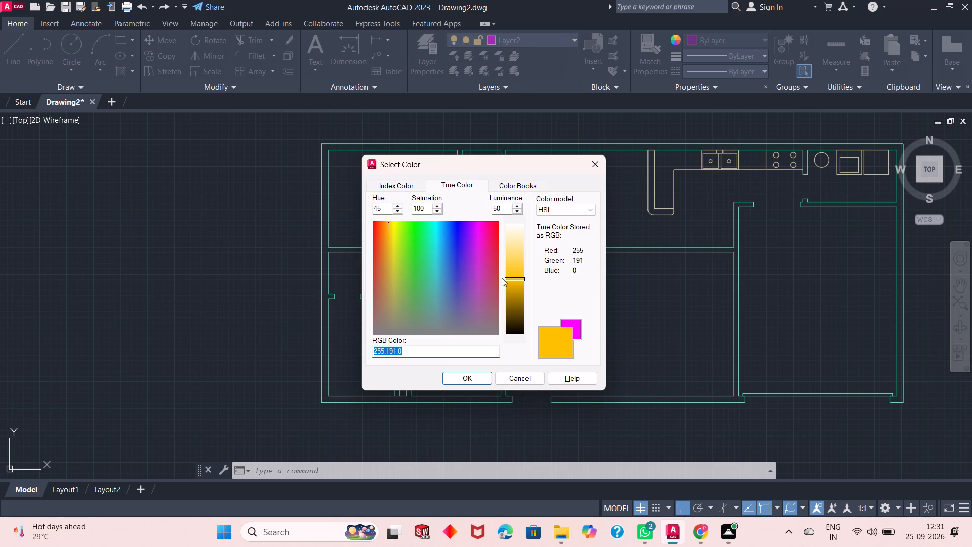
pyautogui.moveTo(508, 278); pyautogui.dragTo(518, 279)
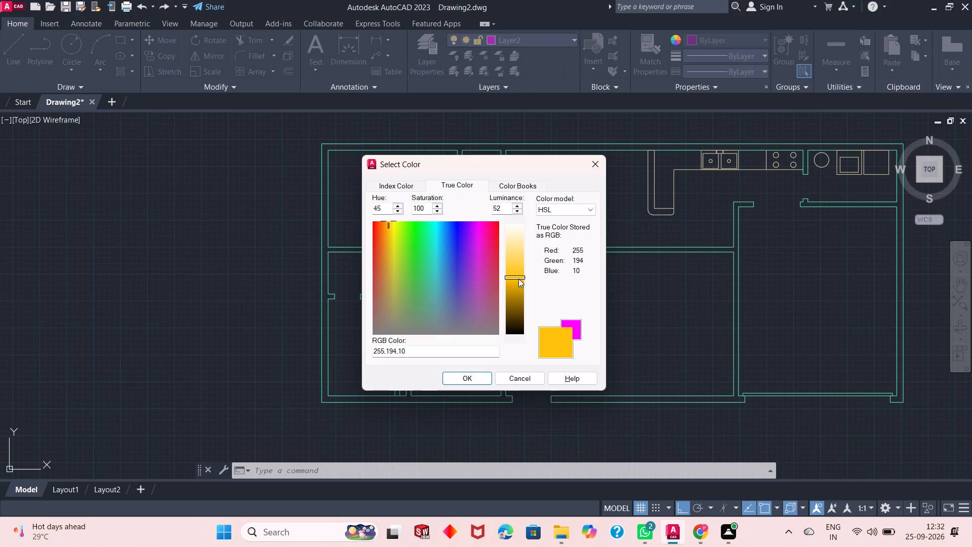
pyautogui.moveTo(518, 279); pyautogui.dragTo(519, 280)
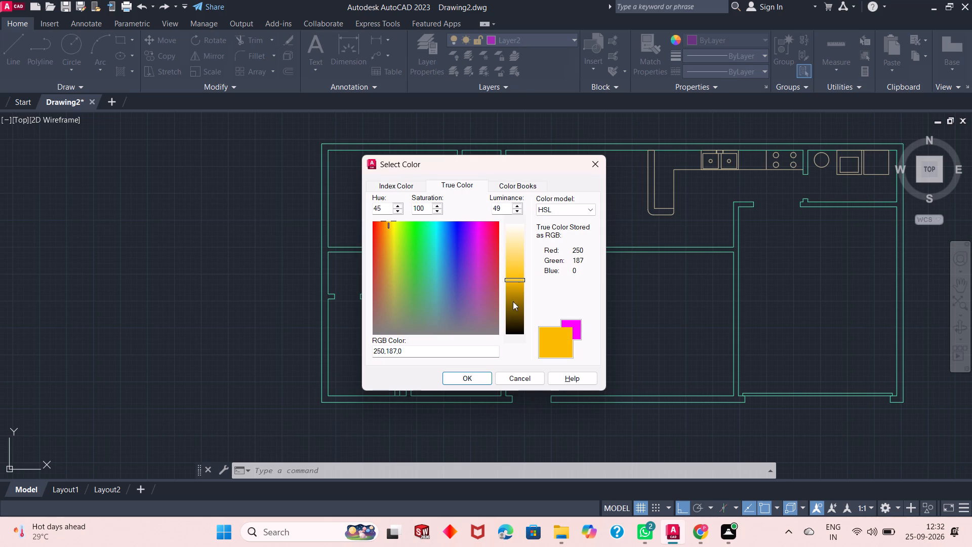
pyautogui.click(471, 379)
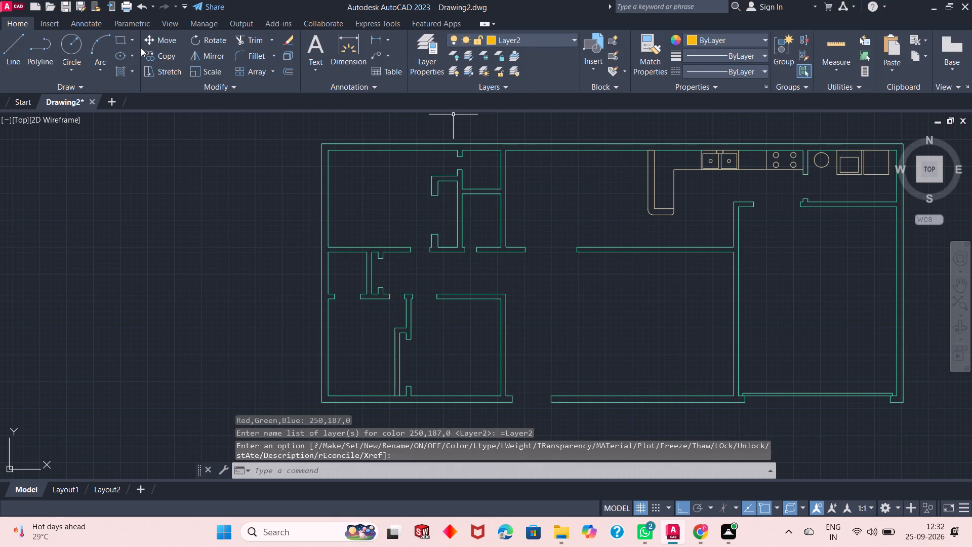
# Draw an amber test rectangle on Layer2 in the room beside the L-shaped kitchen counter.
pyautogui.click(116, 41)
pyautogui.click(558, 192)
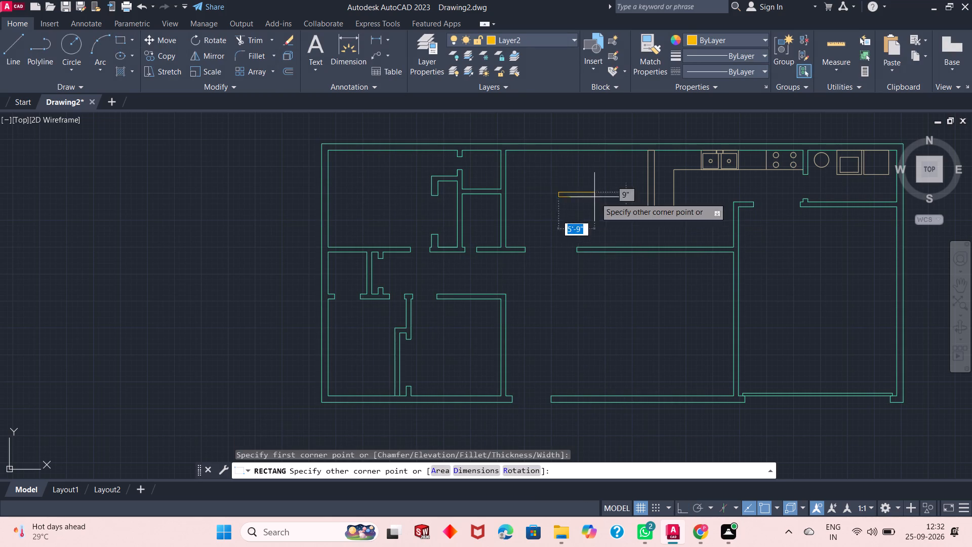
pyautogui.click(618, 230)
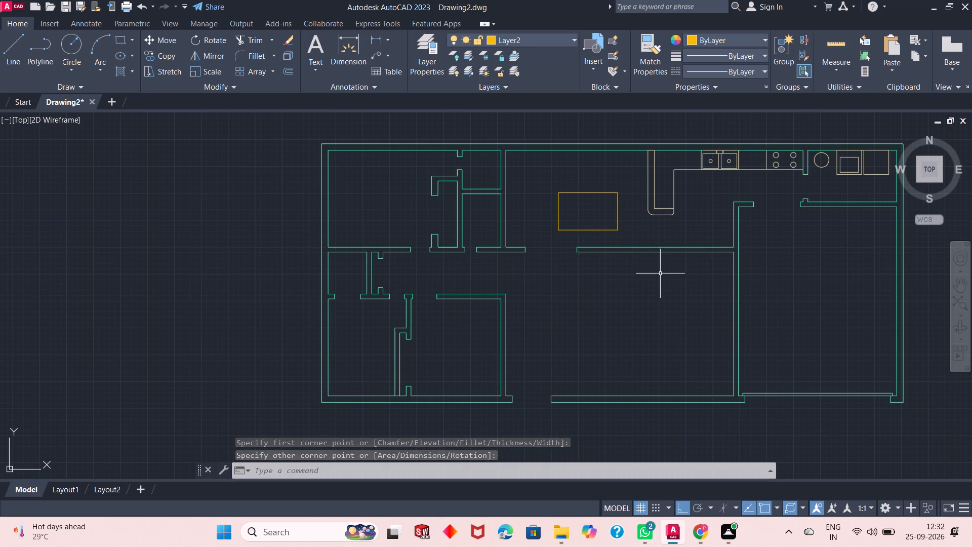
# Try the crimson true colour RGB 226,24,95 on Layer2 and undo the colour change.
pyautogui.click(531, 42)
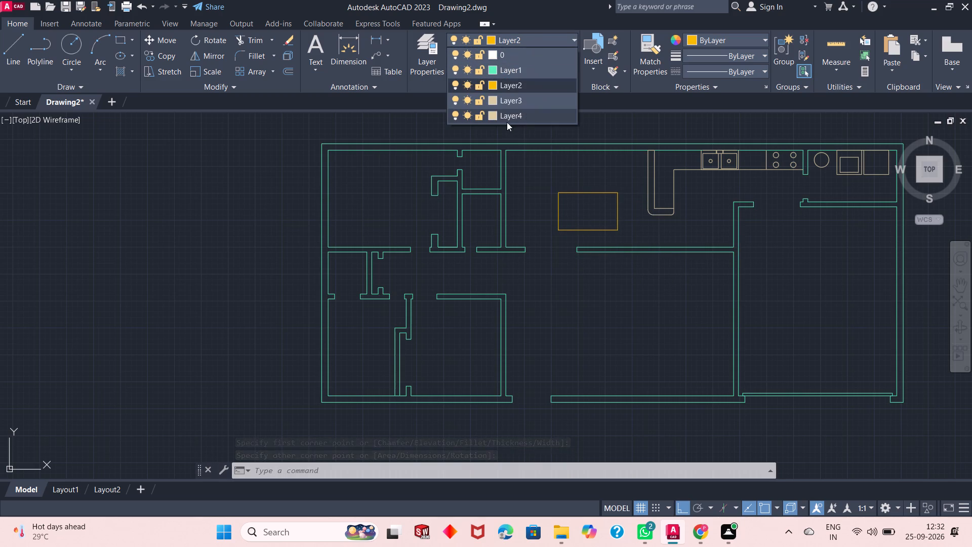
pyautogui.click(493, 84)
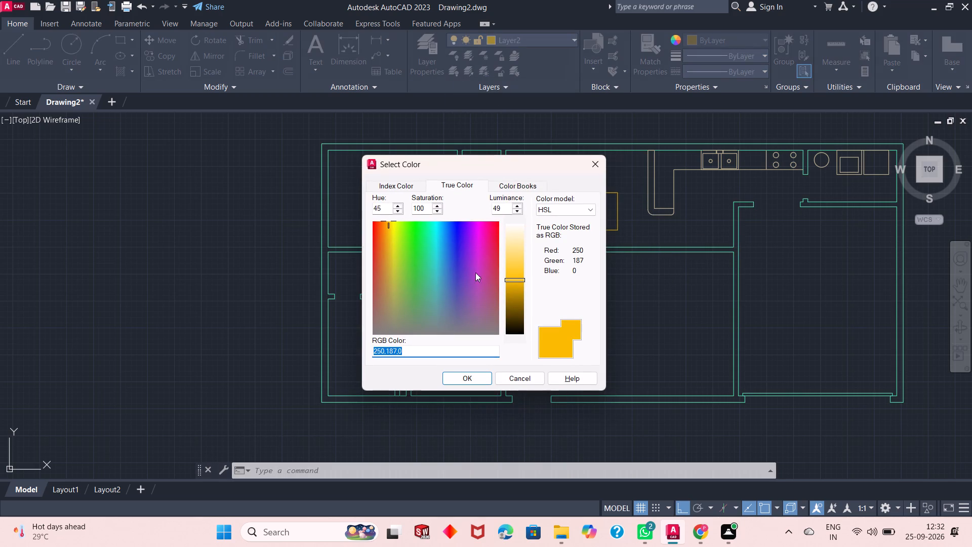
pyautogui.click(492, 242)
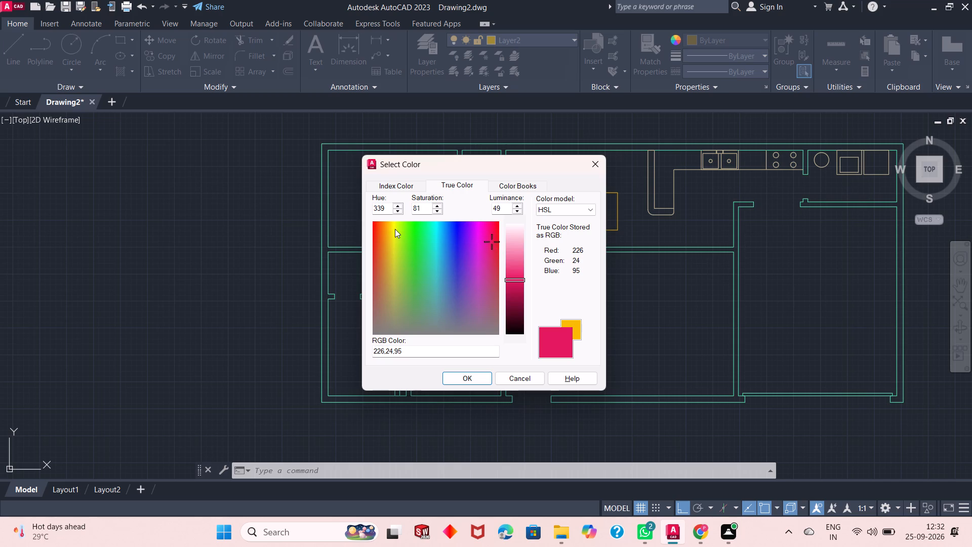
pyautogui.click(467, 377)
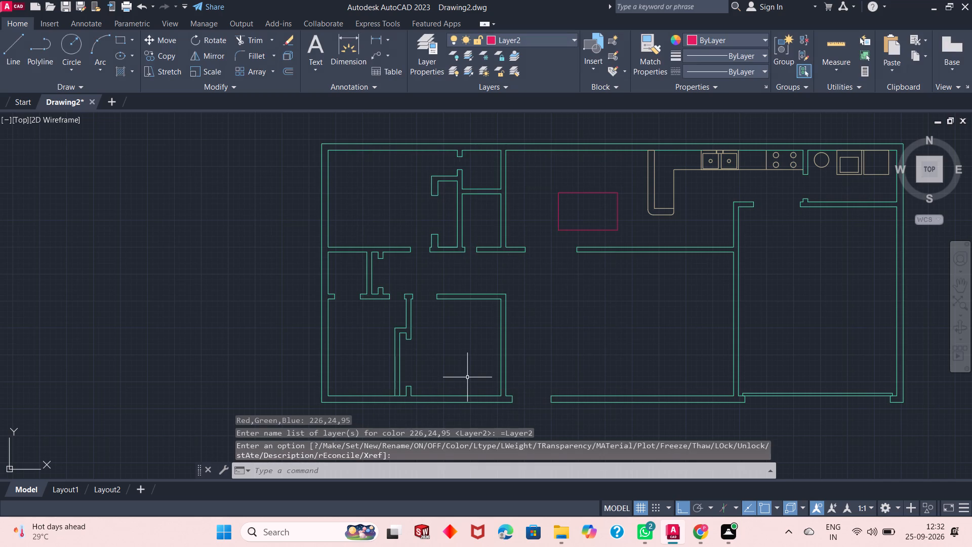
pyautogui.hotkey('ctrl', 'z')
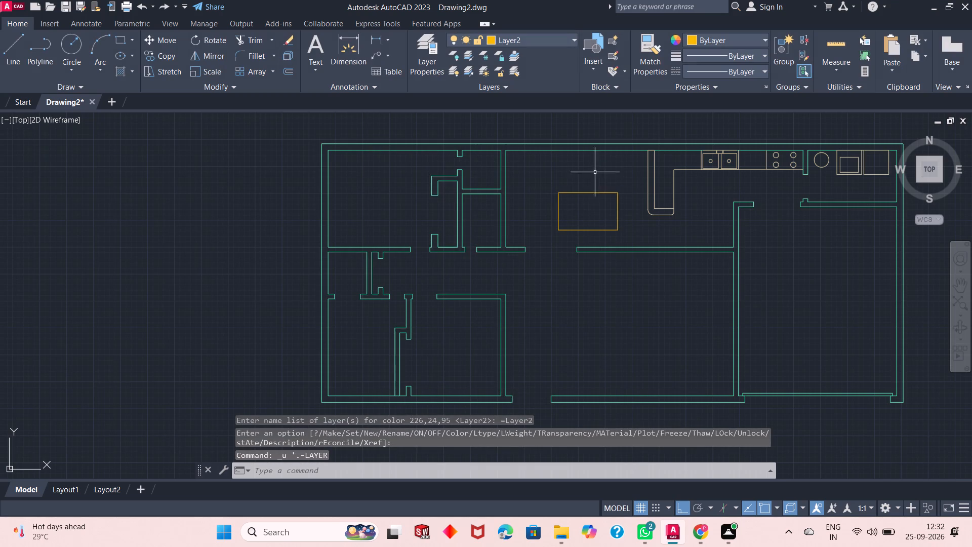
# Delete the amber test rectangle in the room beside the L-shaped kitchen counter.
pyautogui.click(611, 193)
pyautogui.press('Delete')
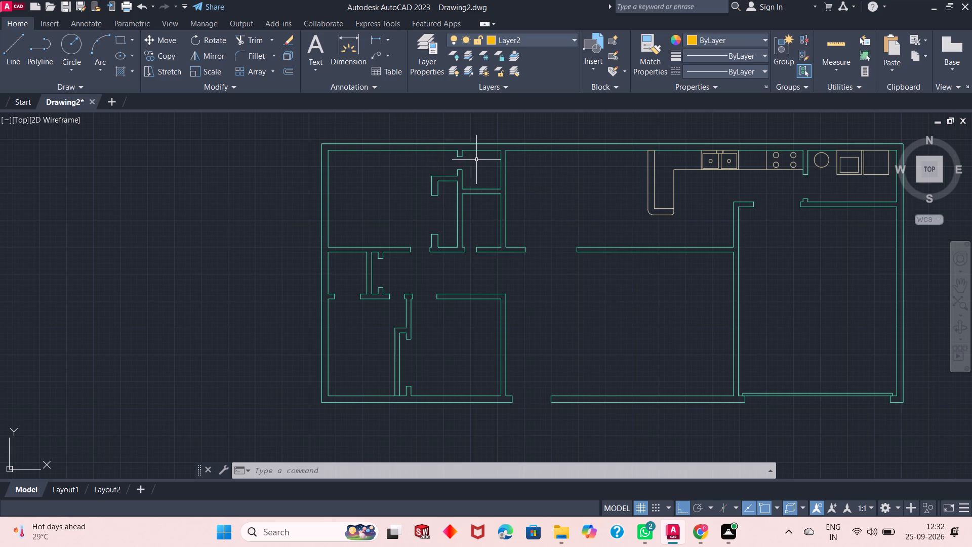
# Draw a short Layer2 line across the thickness of the top exterior wall at the upper-left room's inner corner.
pyautogui.scroll(-1, 478, 159)
pyautogui.scroll(1, 477, 158)
pyautogui.scroll(1, 432, 147)
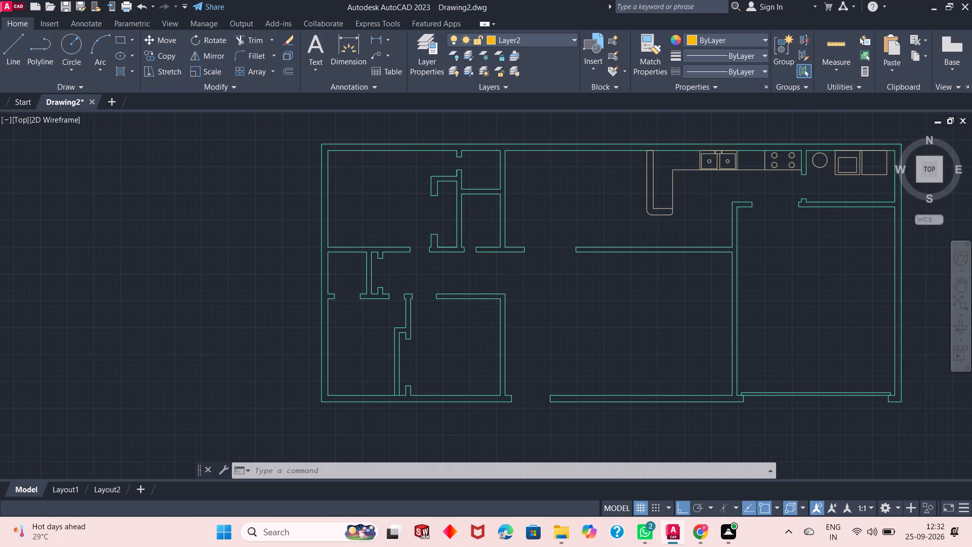
pyautogui.scroll(-1, 432, 147)
pyautogui.scroll(1, 507, 147)
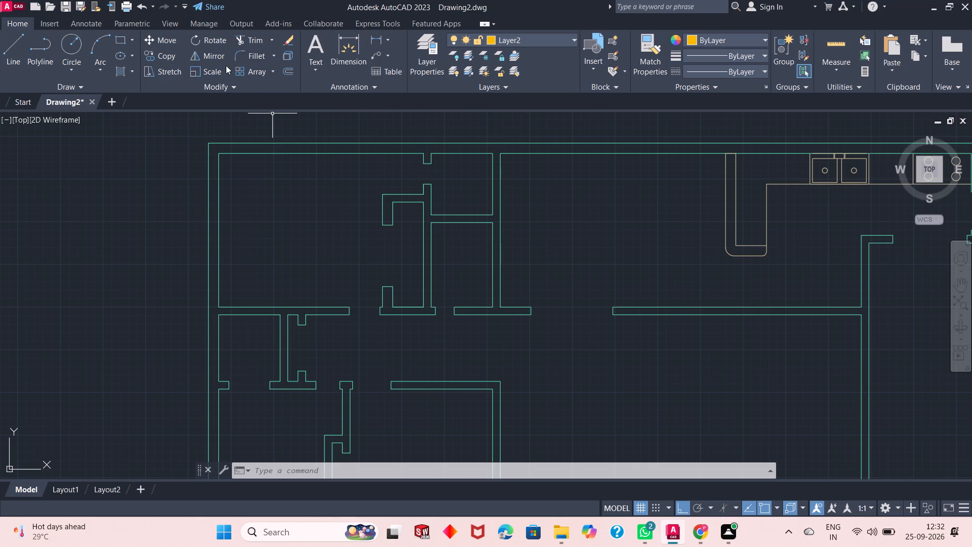
pyautogui.click(121, 40)
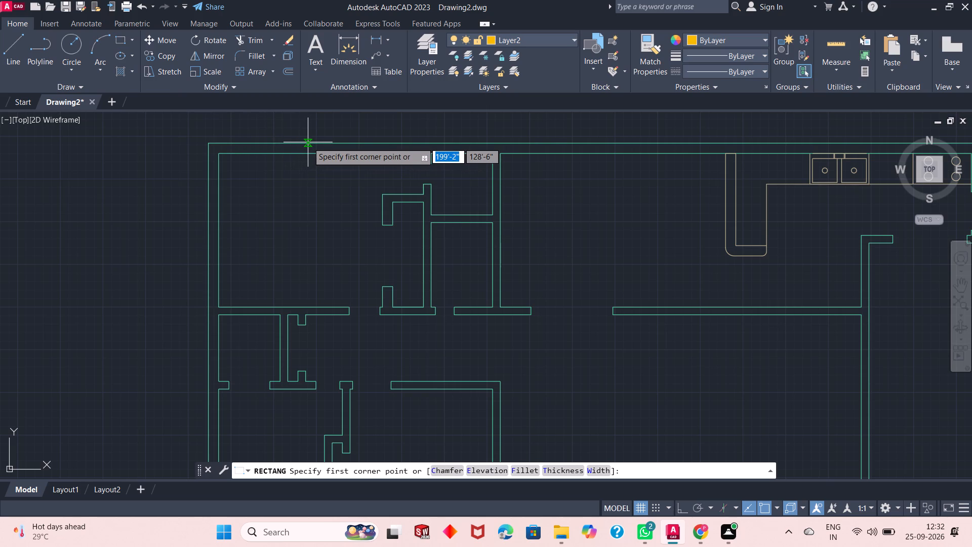
pyautogui.press('Escape')
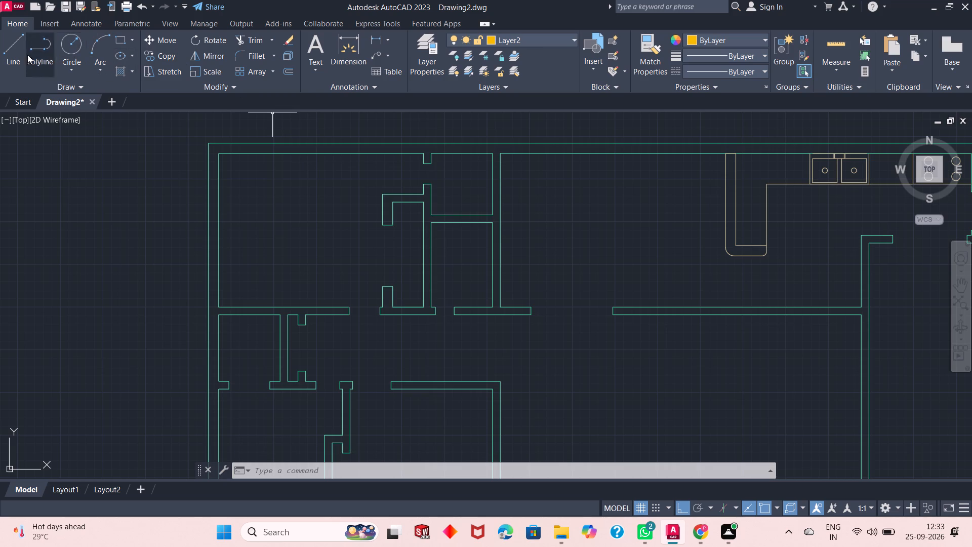
pyautogui.click(11, 56)
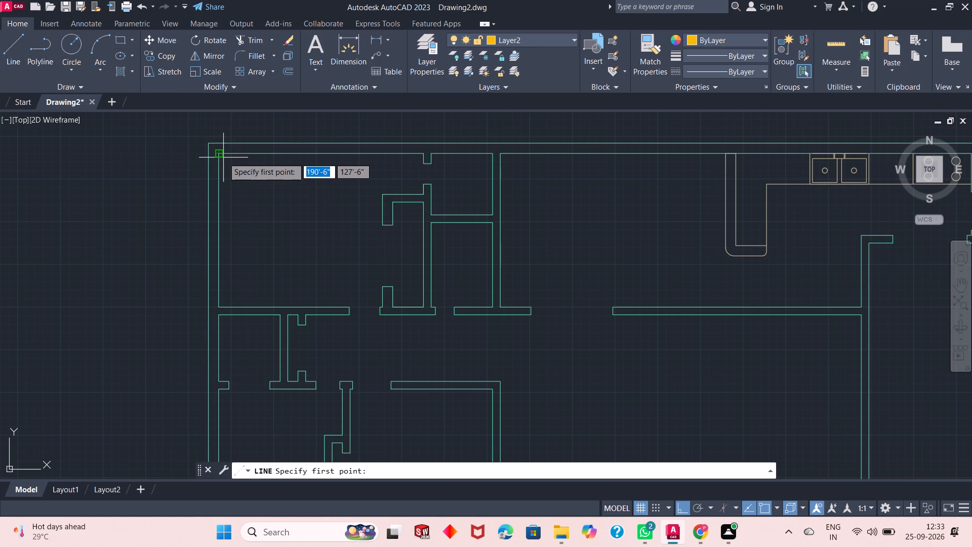
pyautogui.click(218, 153)
pyautogui.click(219, 143)
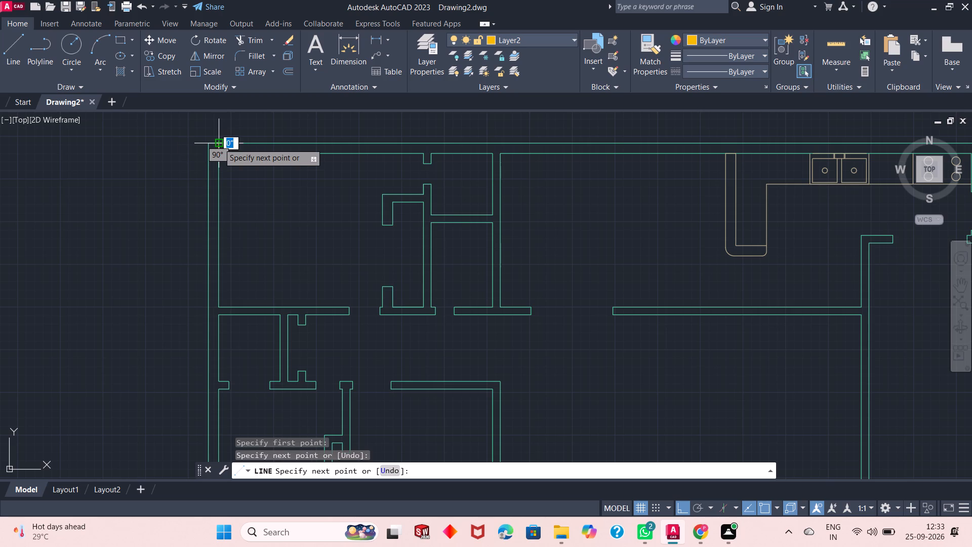
pyautogui.press('Escape')
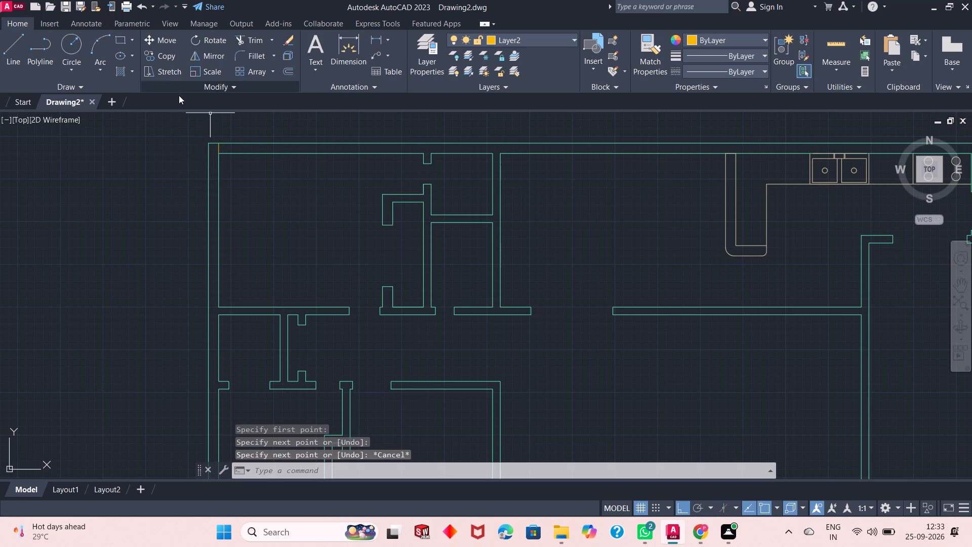
# Offset the short corner line 13' to the right along the top wall, using the Through option.
pyautogui.scroll(2, 242, 141)
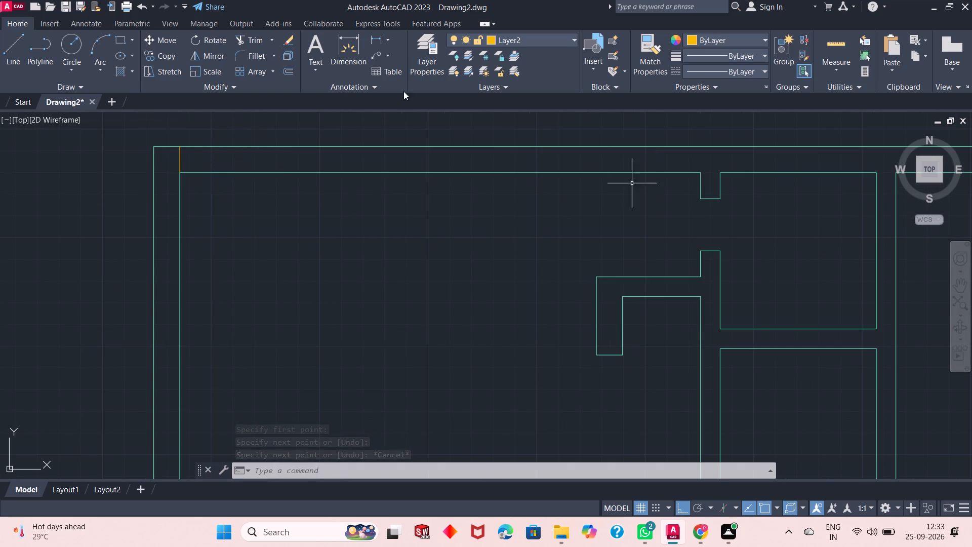
pyautogui.click(180, 161)
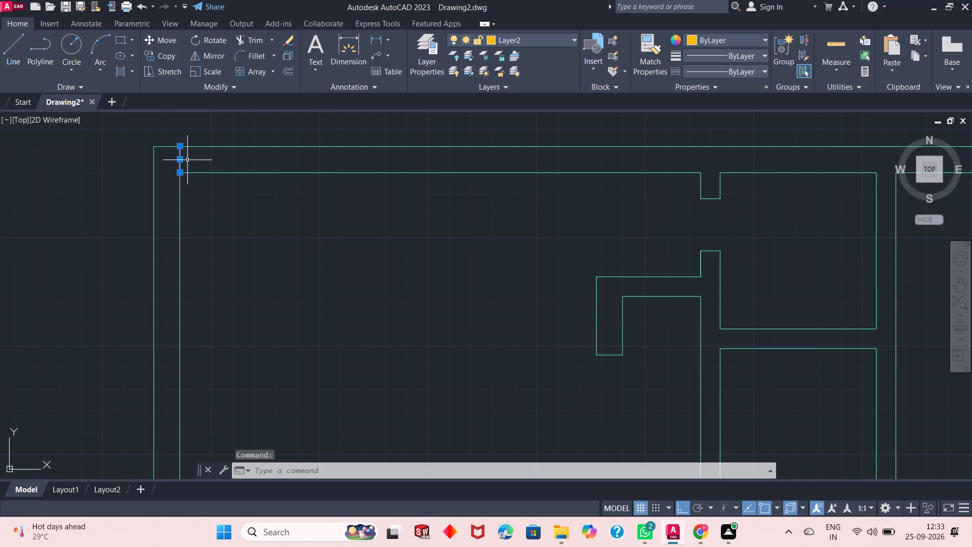
pyautogui.press('Escape')
pyautogui.click(286, 72)
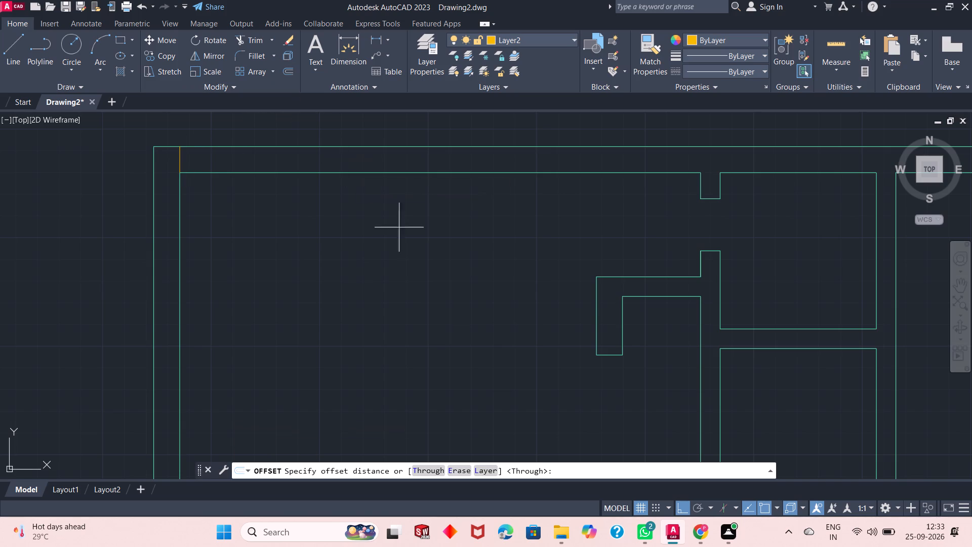
pyautogui.click(423, 475)
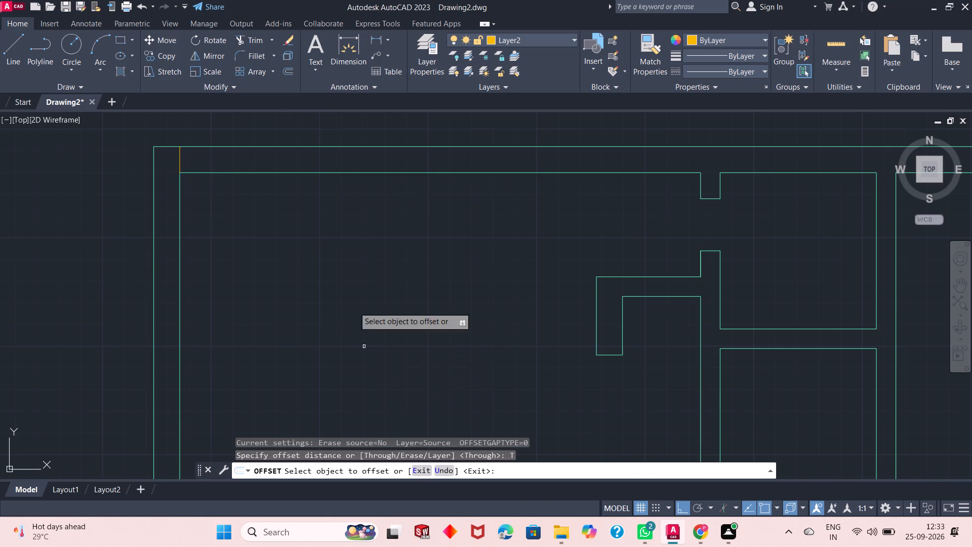
pyautogui.click(178, 163)
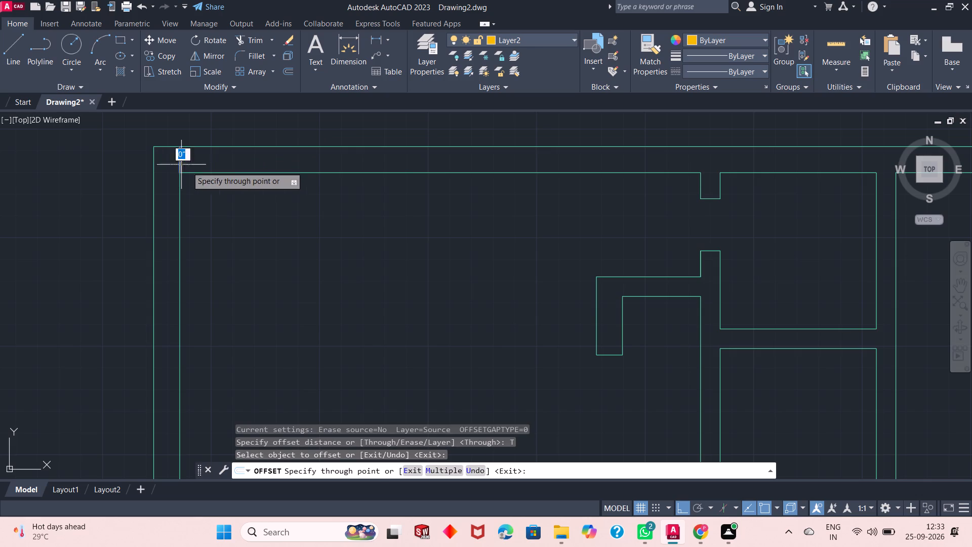
pyautogui.scroll(-2, 292, 160)
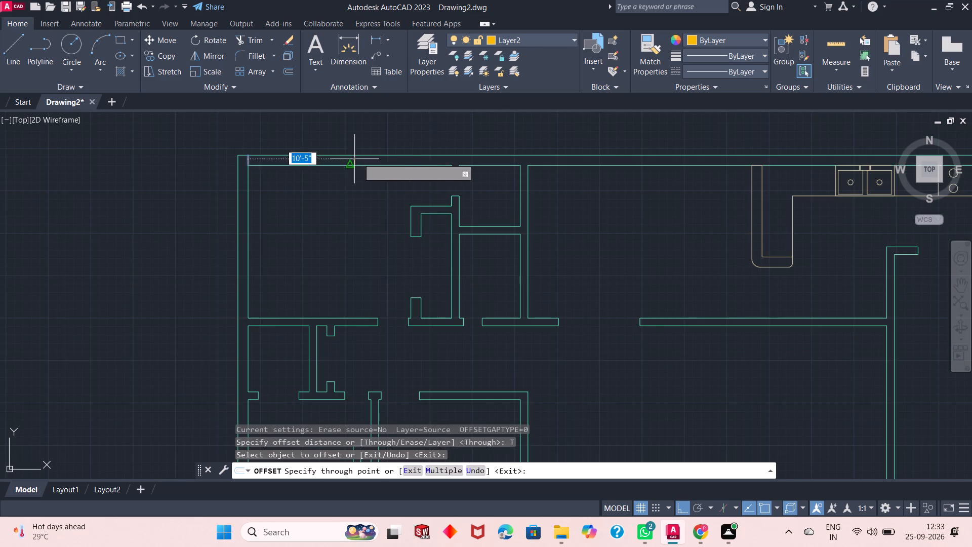
pyautogui.scroll(1, 359, 158)
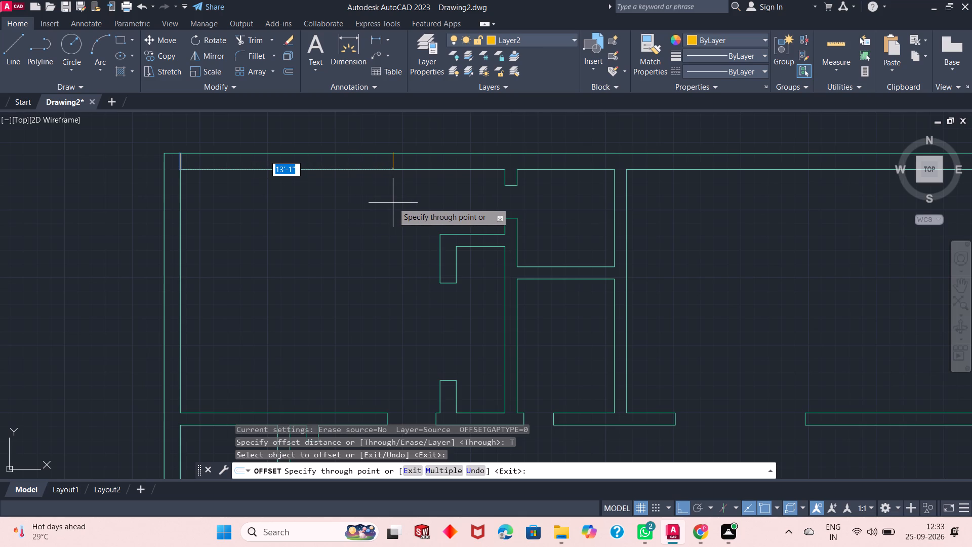
pyautogui.write("13'")
pyautogui.press('Return')
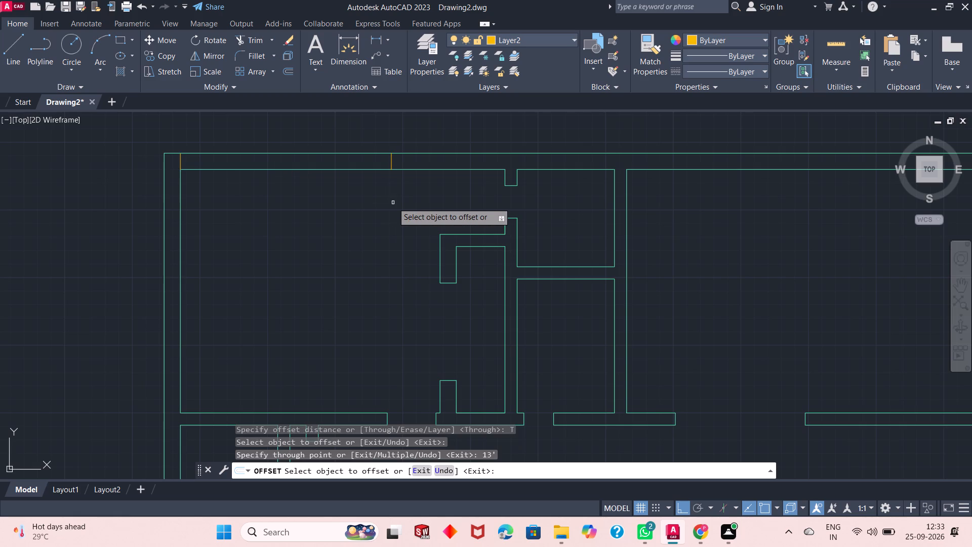
# Offset the new wall-crossing line 5' back towards the upper-left corner and finish the Offset command.
pyautogui.click(392, 160)
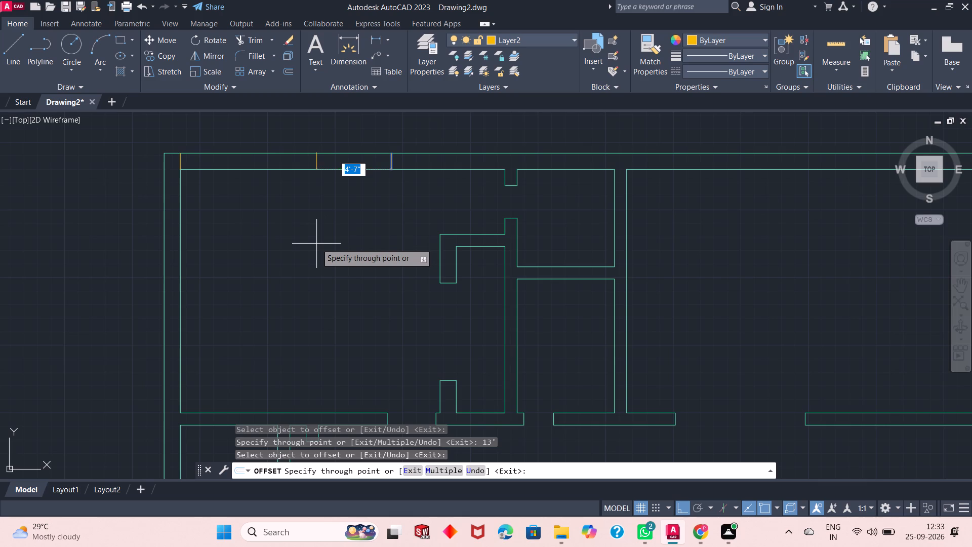
pyautogui.press('4')
pyautogui.press('BackSpace')
pyautogui.press('BackSpace')
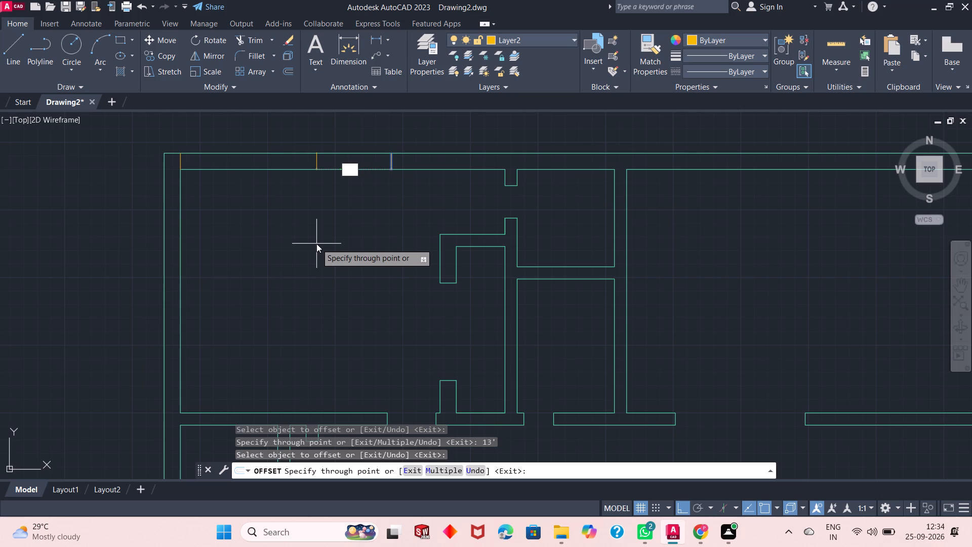
pyautogui.write("5'")
pyautogui.press('Return')
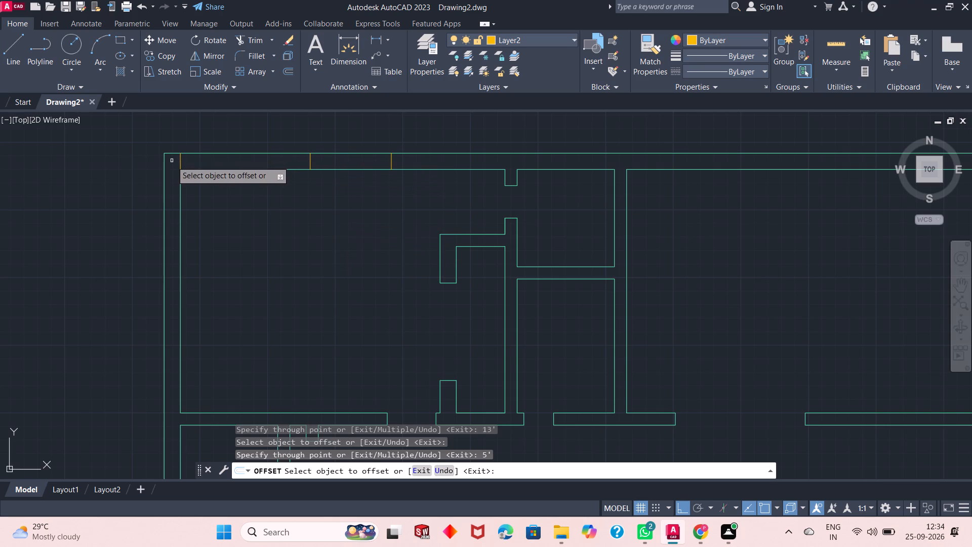
pyautogui.rightClick(214, 138)
pyautogui.click(229, 146)
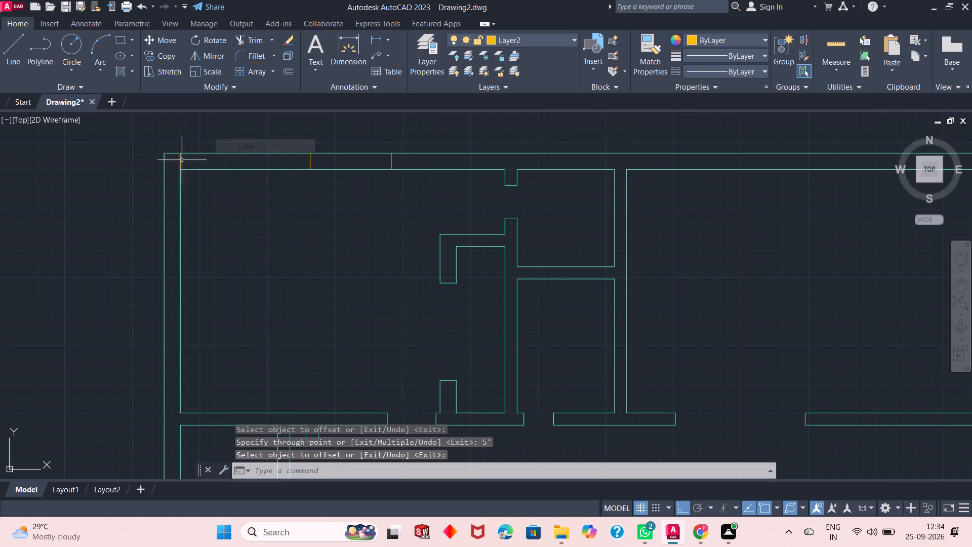
# Erase the original short line at the upper-left room's inner corner.
pyautogui.click(180, 164)
pyautogui.rightClick(228, 204)
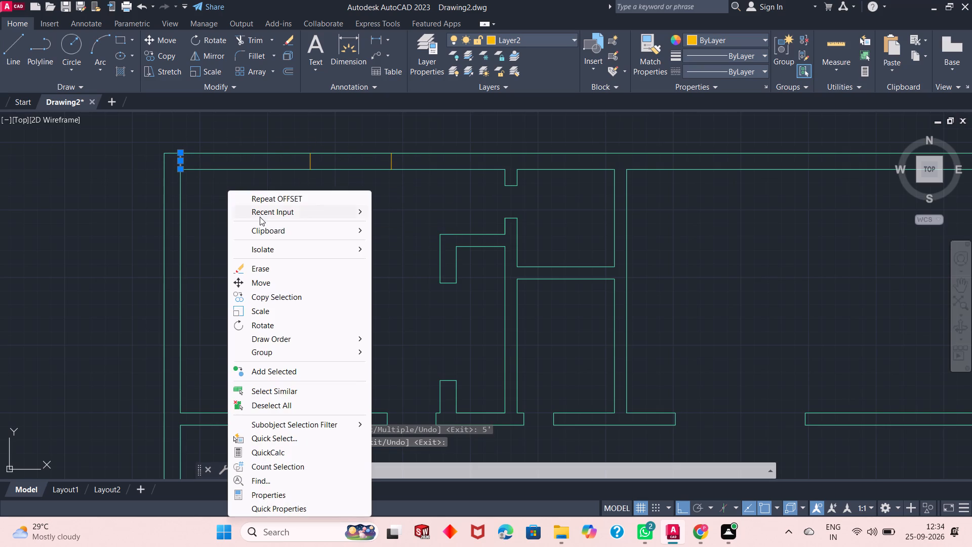
pyautogui.click(271, 268)
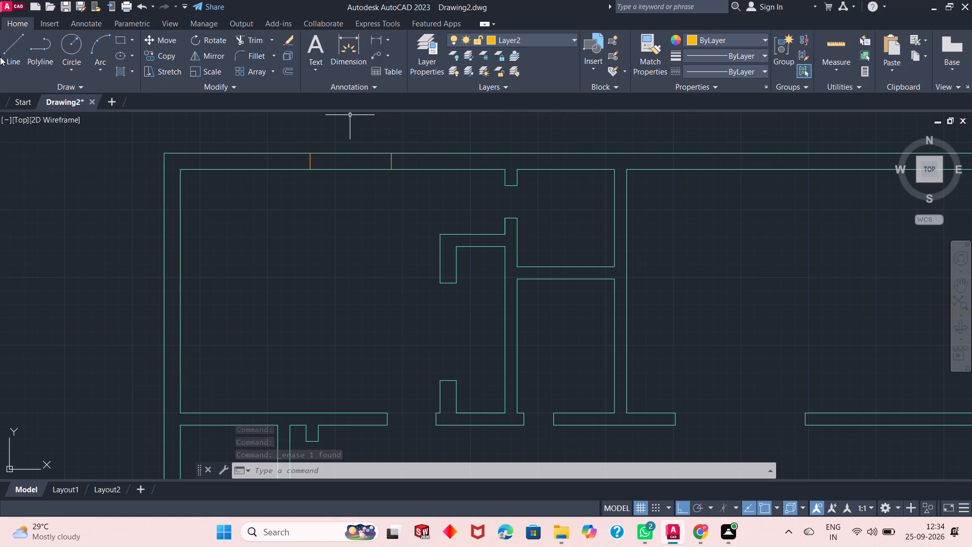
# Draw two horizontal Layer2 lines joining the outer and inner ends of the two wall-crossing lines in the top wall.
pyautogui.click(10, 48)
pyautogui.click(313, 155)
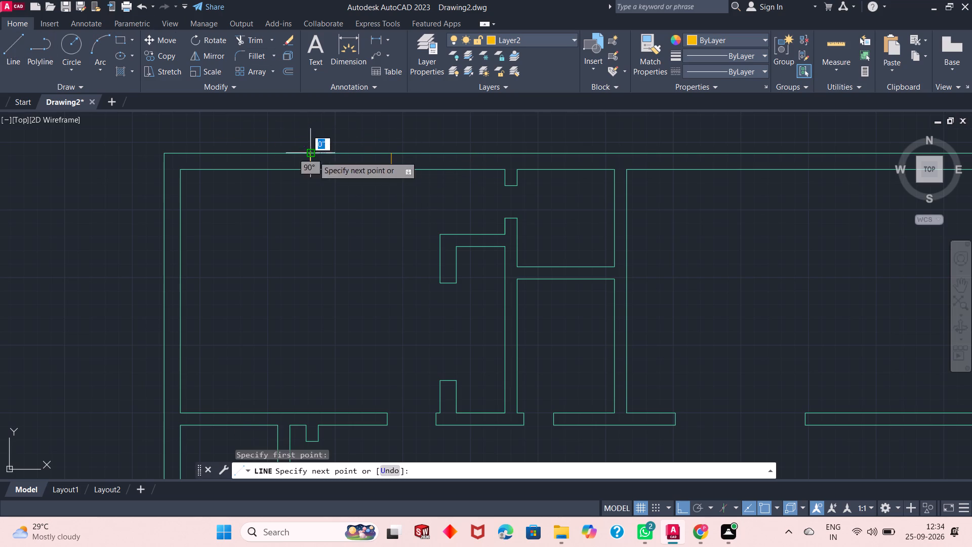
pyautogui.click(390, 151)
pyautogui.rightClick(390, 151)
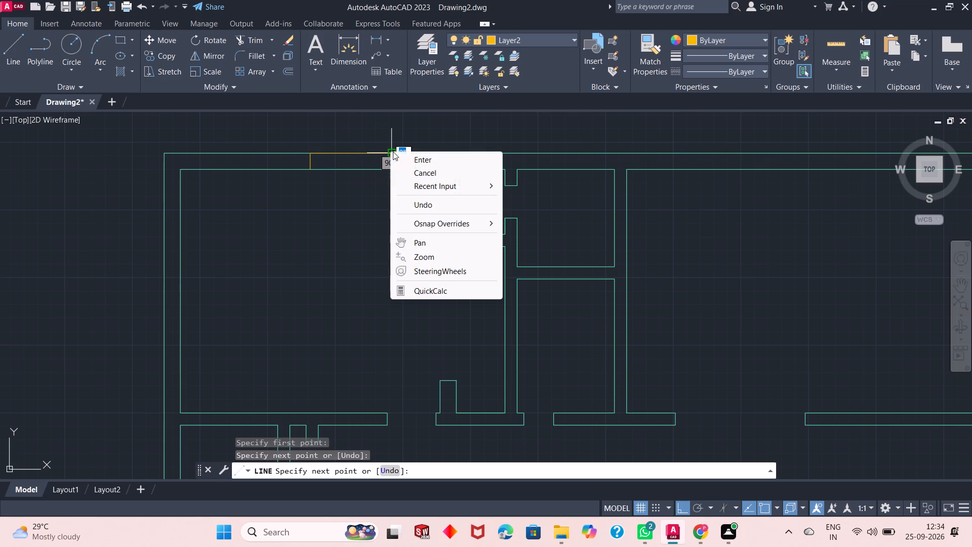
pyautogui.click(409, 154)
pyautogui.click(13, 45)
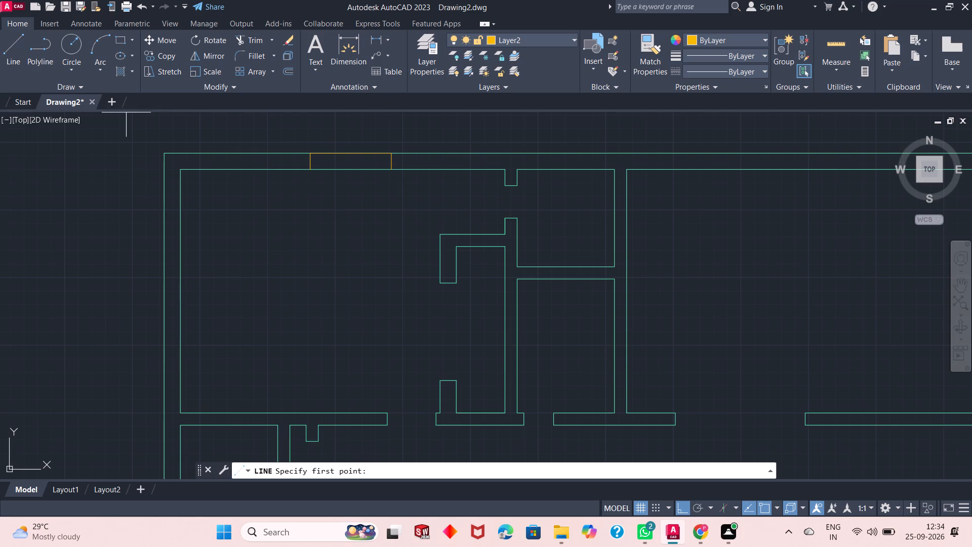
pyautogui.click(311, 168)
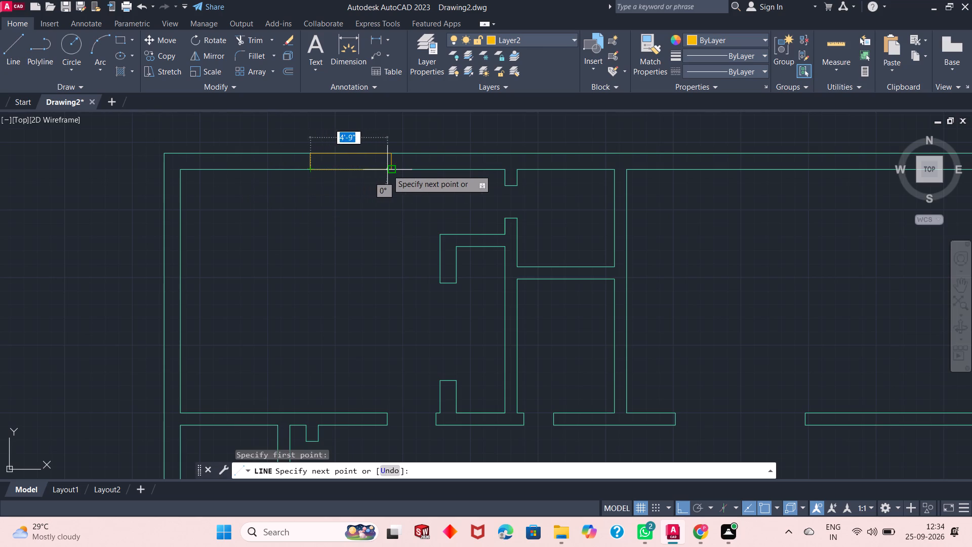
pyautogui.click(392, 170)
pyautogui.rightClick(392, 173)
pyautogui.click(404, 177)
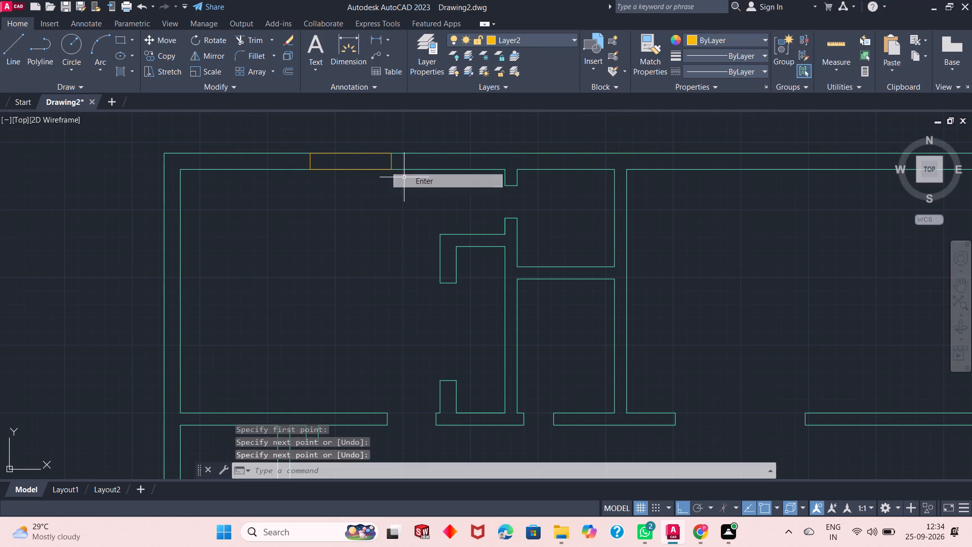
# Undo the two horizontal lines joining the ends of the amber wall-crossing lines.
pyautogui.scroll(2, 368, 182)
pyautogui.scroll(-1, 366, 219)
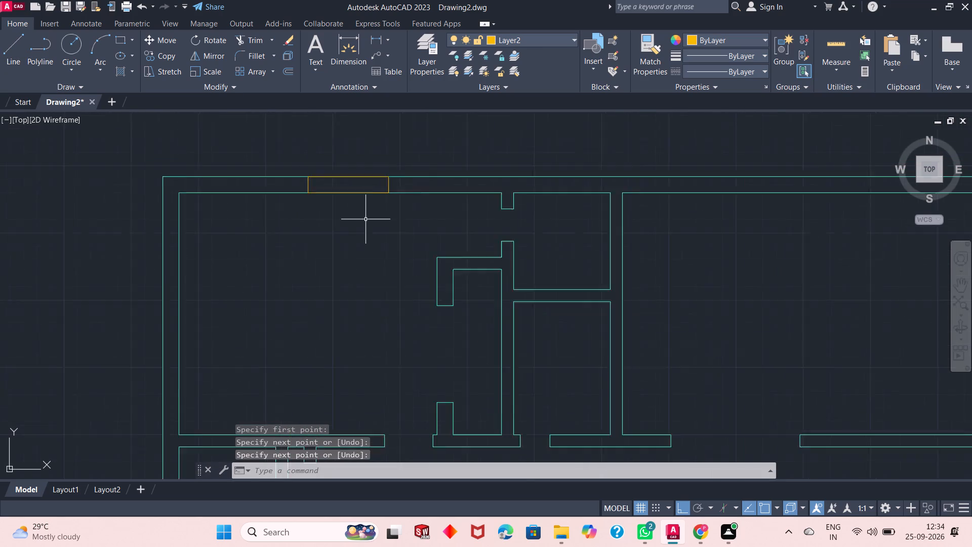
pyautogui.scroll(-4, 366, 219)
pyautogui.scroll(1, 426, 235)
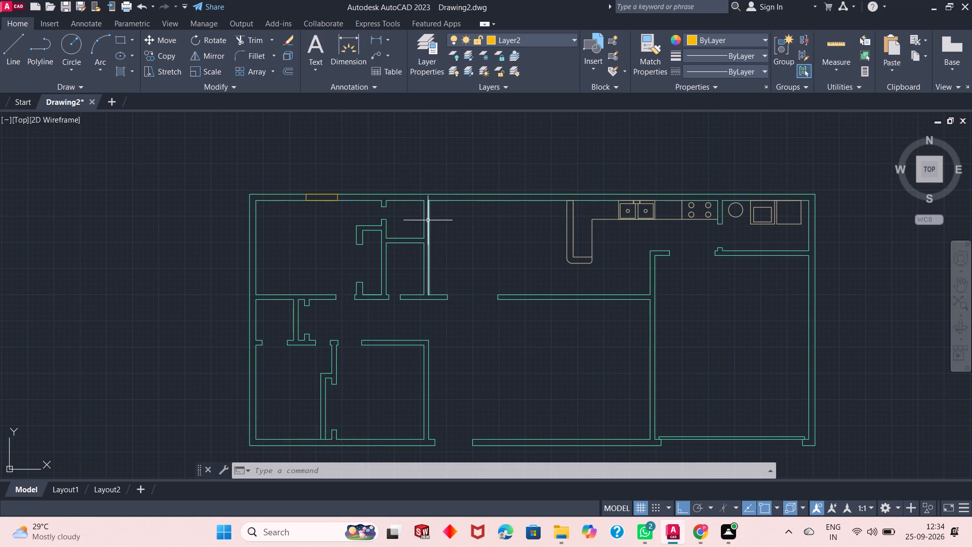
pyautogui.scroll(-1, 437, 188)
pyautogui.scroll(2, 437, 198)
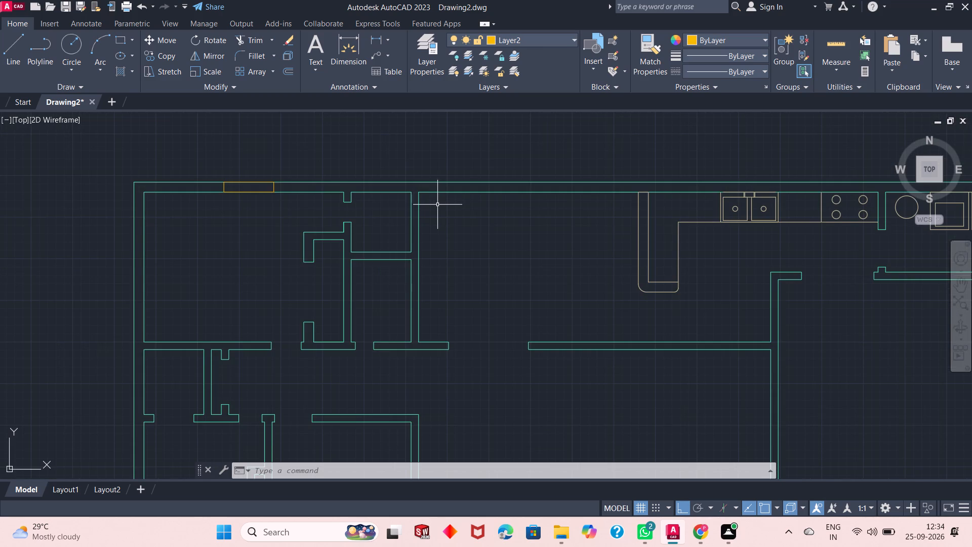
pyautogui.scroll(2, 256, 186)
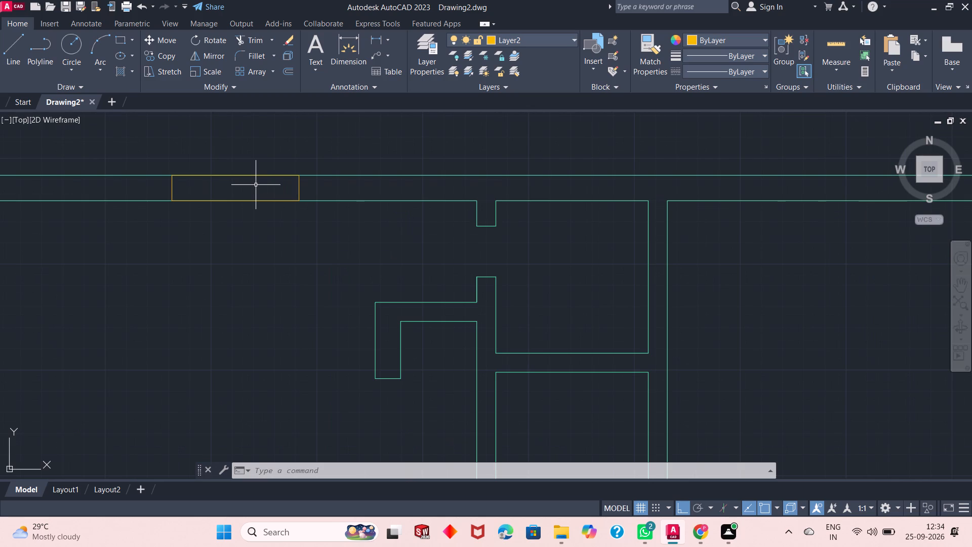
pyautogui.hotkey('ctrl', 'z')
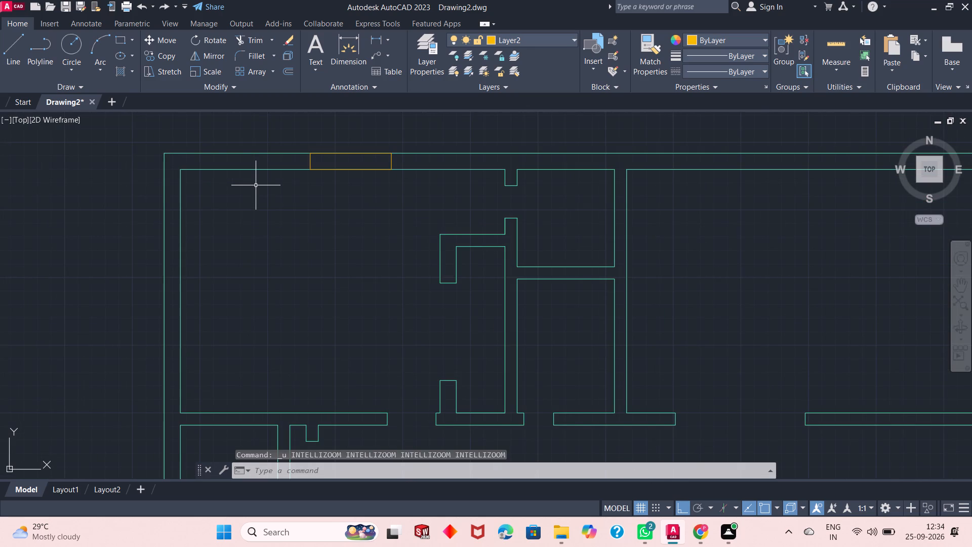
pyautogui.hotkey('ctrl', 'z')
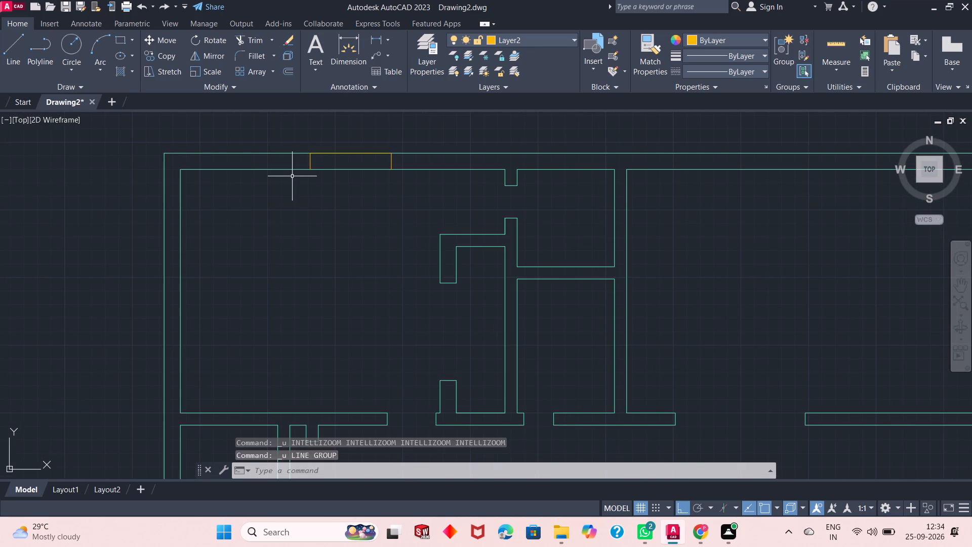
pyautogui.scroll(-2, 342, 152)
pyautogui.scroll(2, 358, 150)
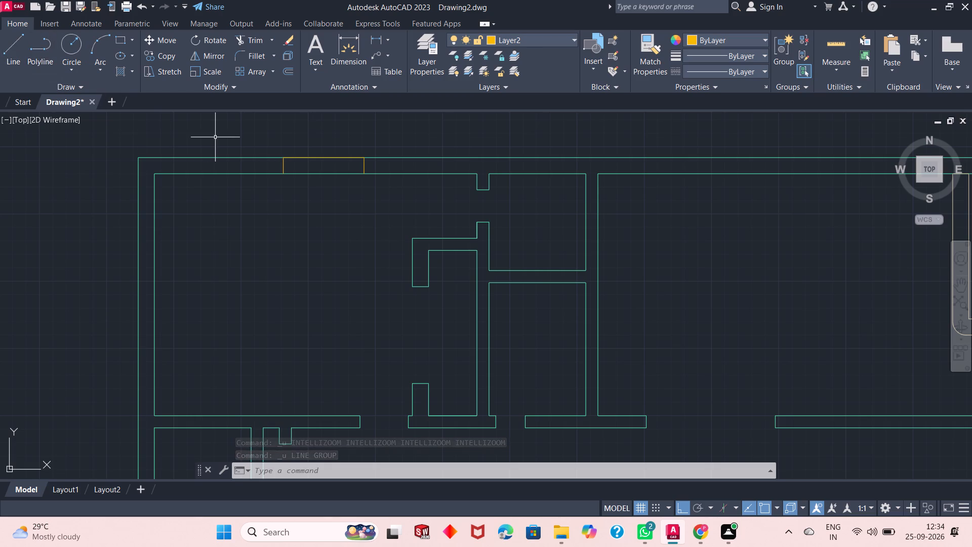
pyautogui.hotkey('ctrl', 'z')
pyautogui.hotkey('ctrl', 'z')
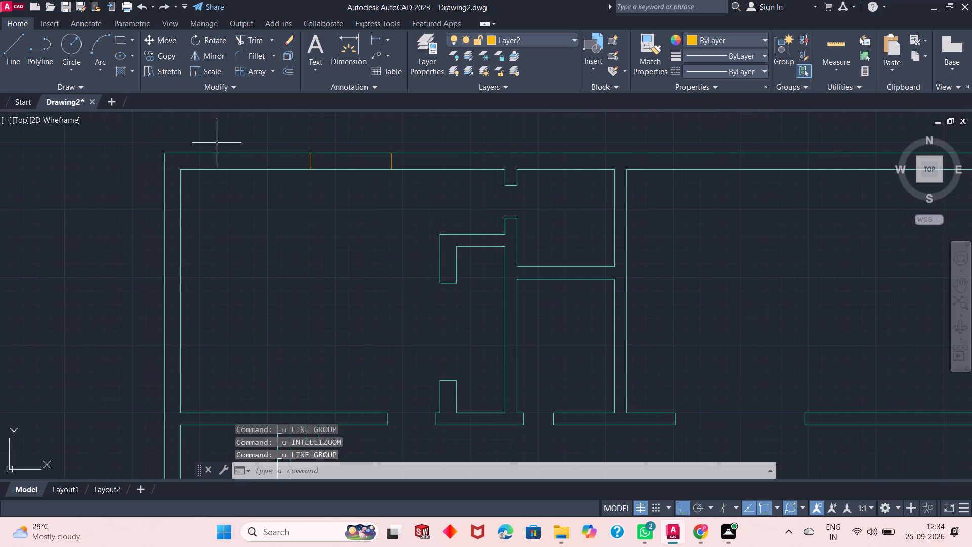
# Draw a 5' horizontal Layer2 line joining the midpoints of the two amber wall-crossing lines in the upper-left room's top wall.
pyautogui.click(12, 48)
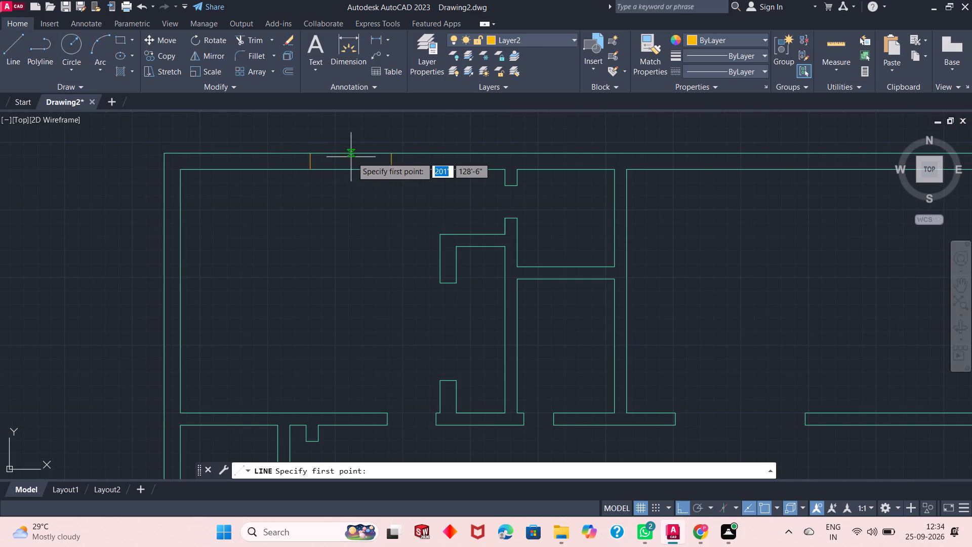
pyautogui.scroll(2, 360, 157)
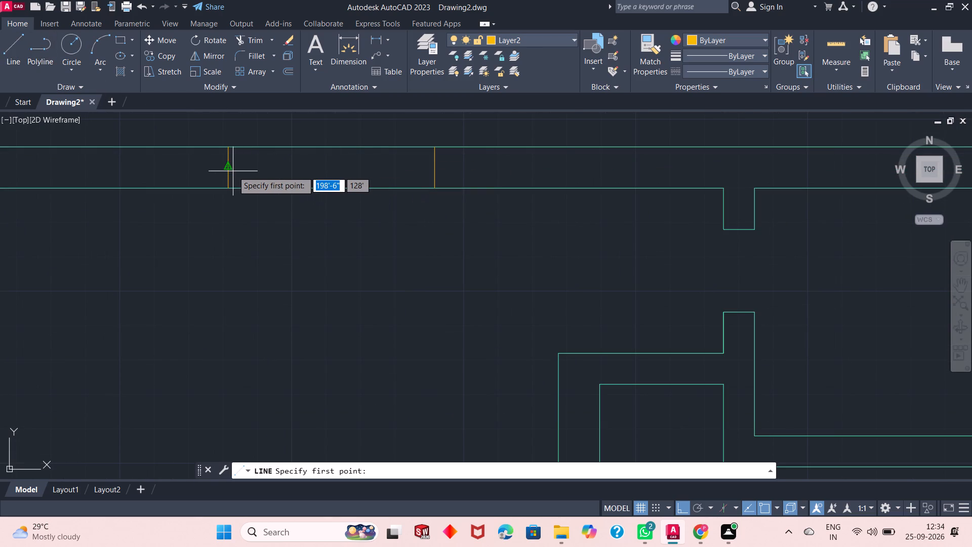
pyautogui.click(229, 171)
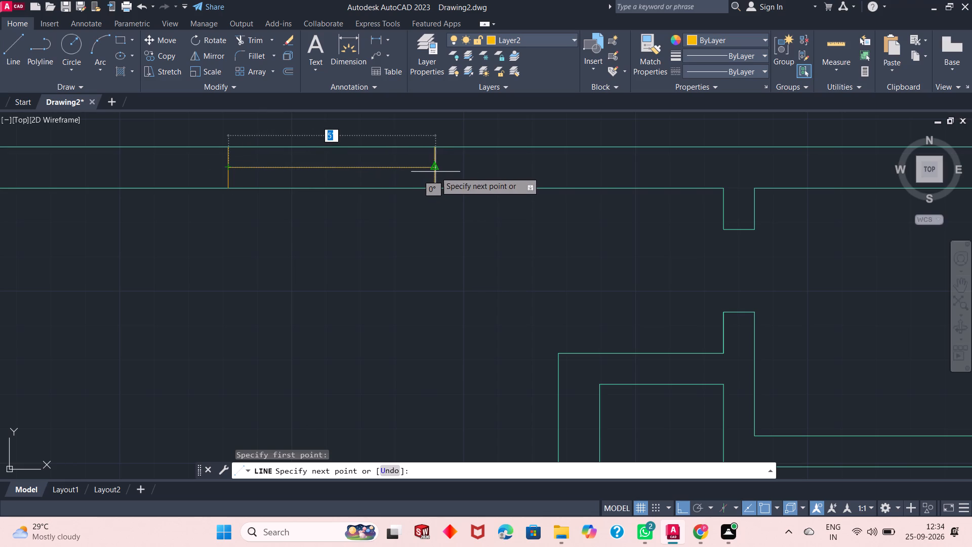
pyautogui.click(435, 170)
pyautogui.rightClick(435, 169)
pyautogui.click(465, 180)
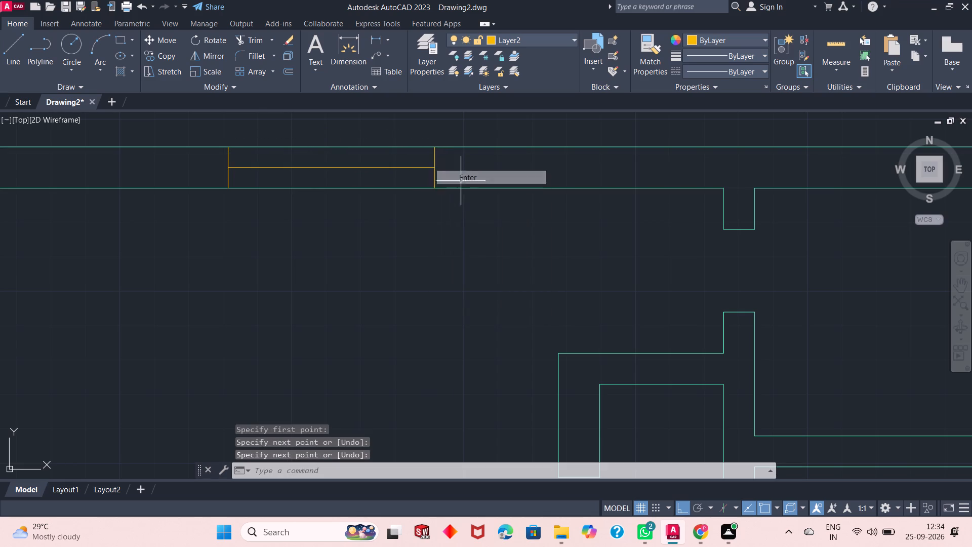
# Look over the floor plan around the window in the upper-left room's top wall.
pyautogui.scroll(2, 370, 227)
pyautogui.scroll(-6, 369, 226)
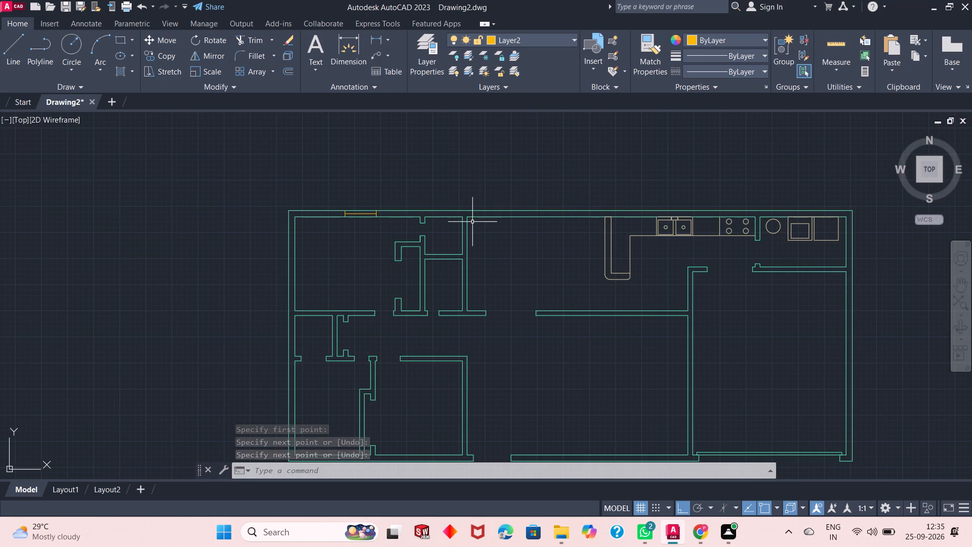
pyautogui.scroll(-1, 379, 217)
pyautogui.scroll(3, 375, 217)
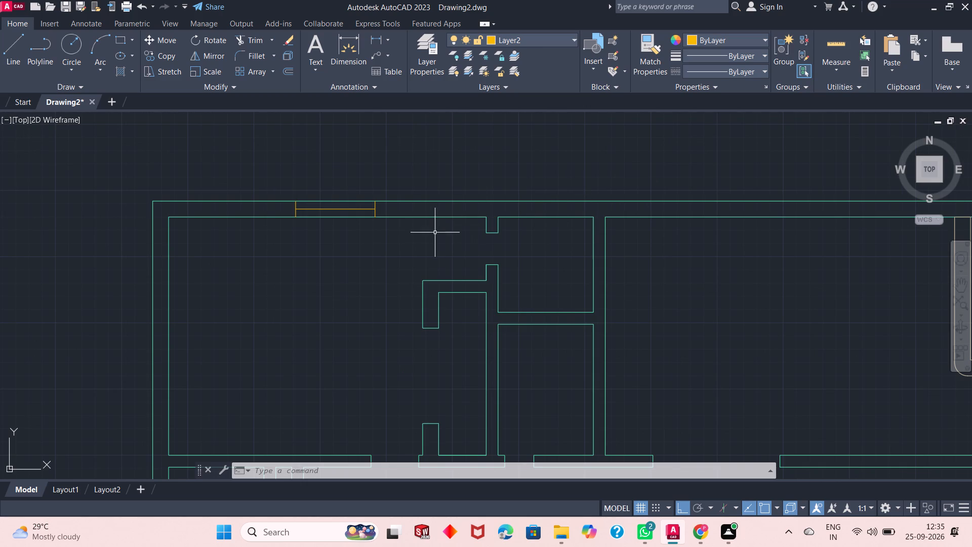
pyautogui.scroll(-1, 791, 239)
pyautogui.scroll(2, 286, 285)
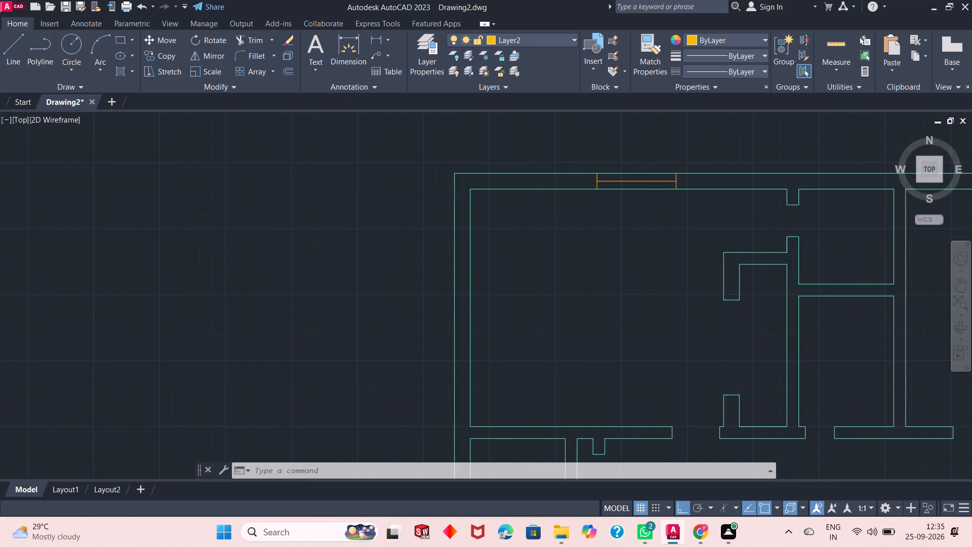
pyautogui.scroll(-3, 285, 285)
pyautogui.scroll(-2, 237, 269)
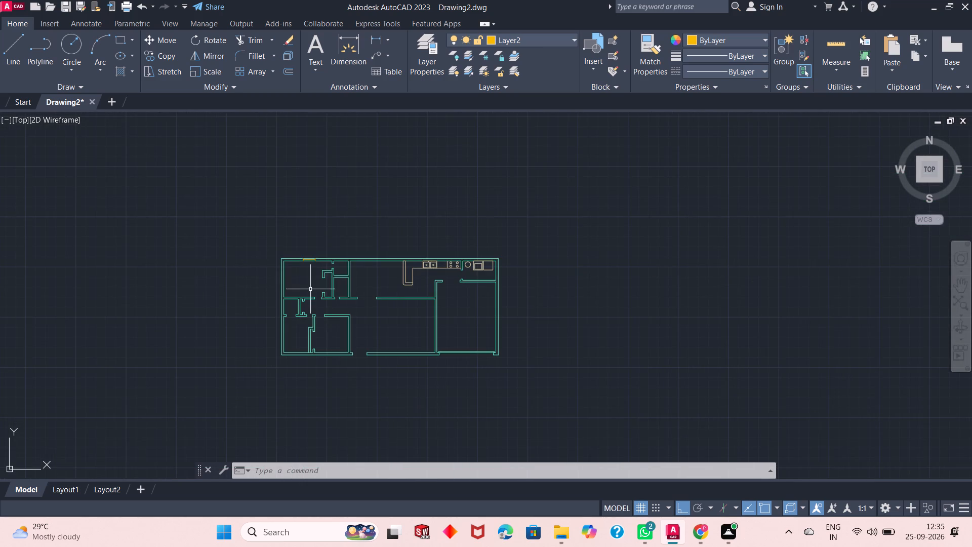
# Draw a short vertical Layer2 line across the top wall from the upper-left inner corner of the small room beside the upper-left room.
pyautogui.scroll(1, 311, 288)
pyautogui.scroll(3, 353, 244)
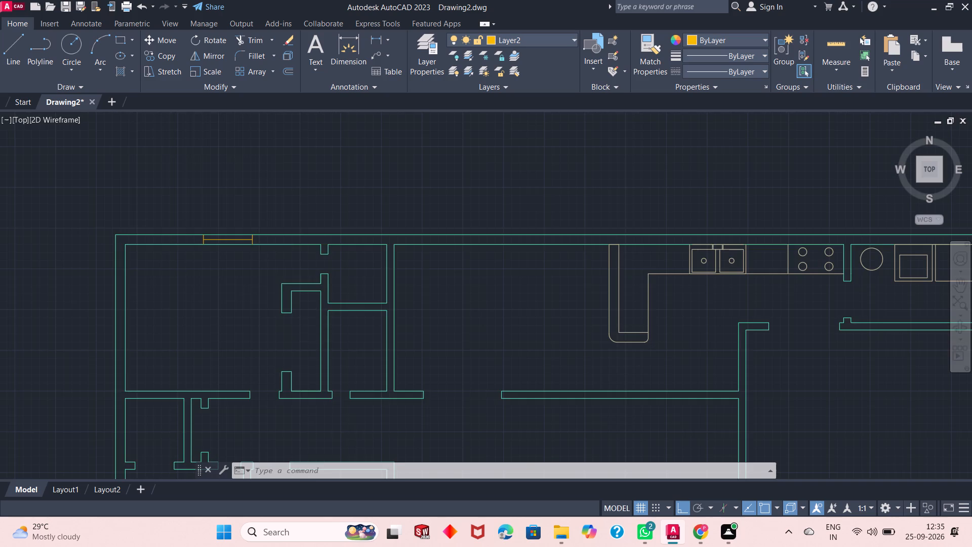
pyautogui.scroll(1, 353, 244)
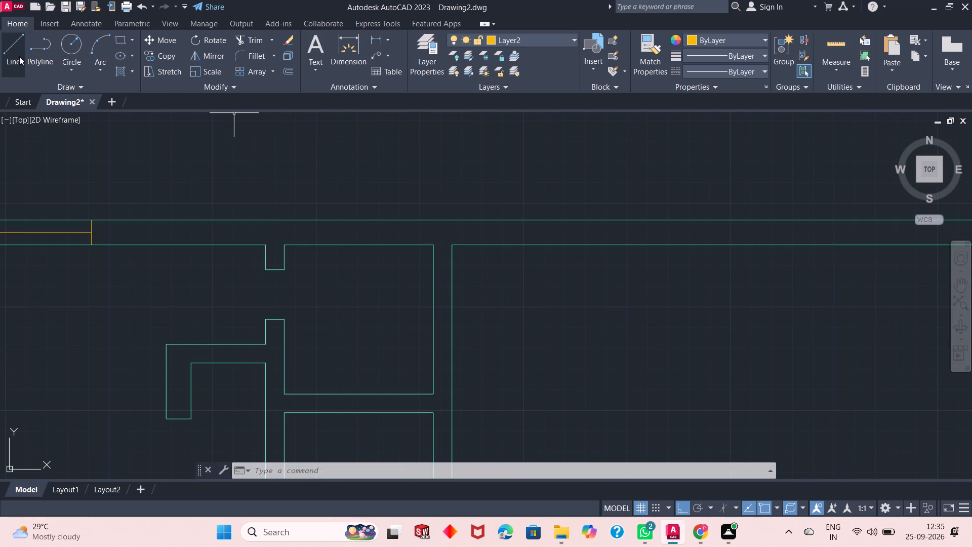
pyautogui.click(293, 71)
pyautogui.press('Escape')
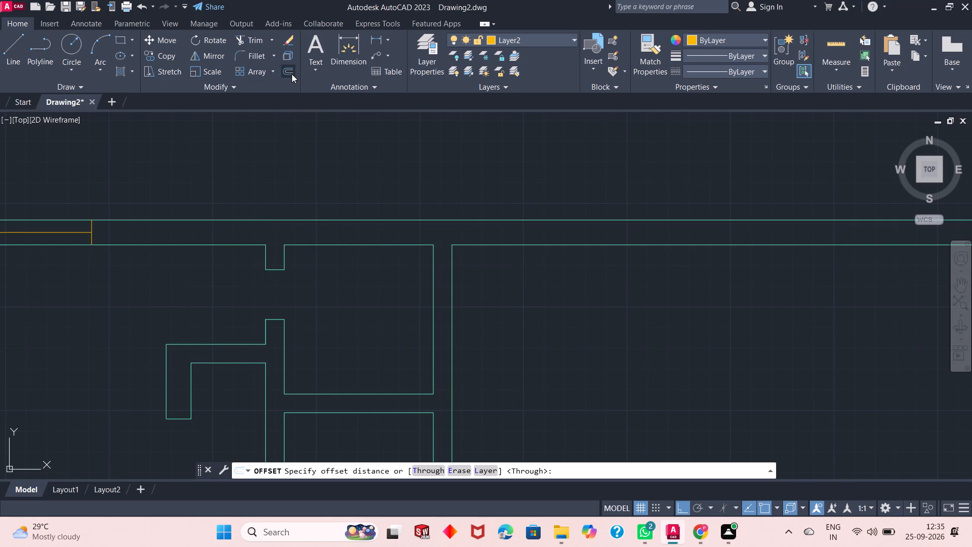
pyautogui.click(7, 45)
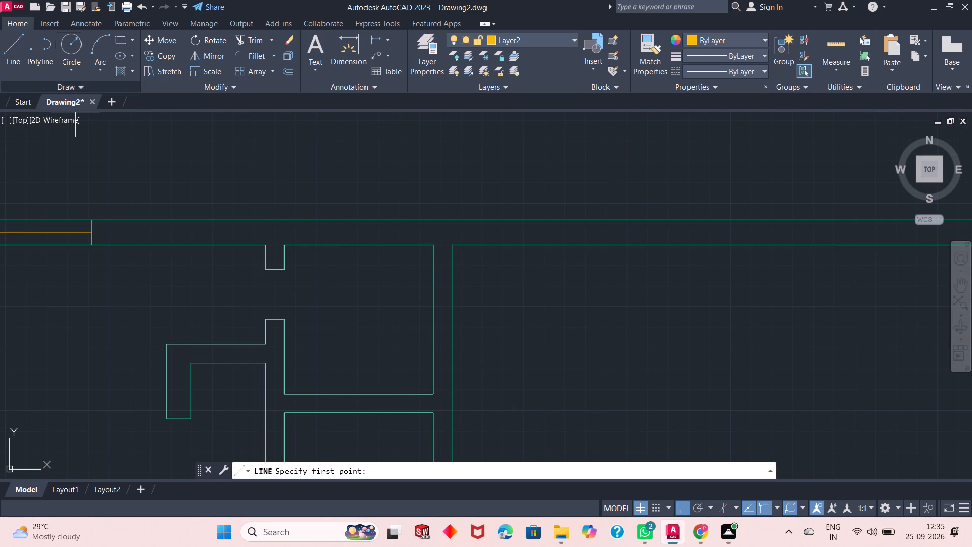
pyautogui.click(286, 247)
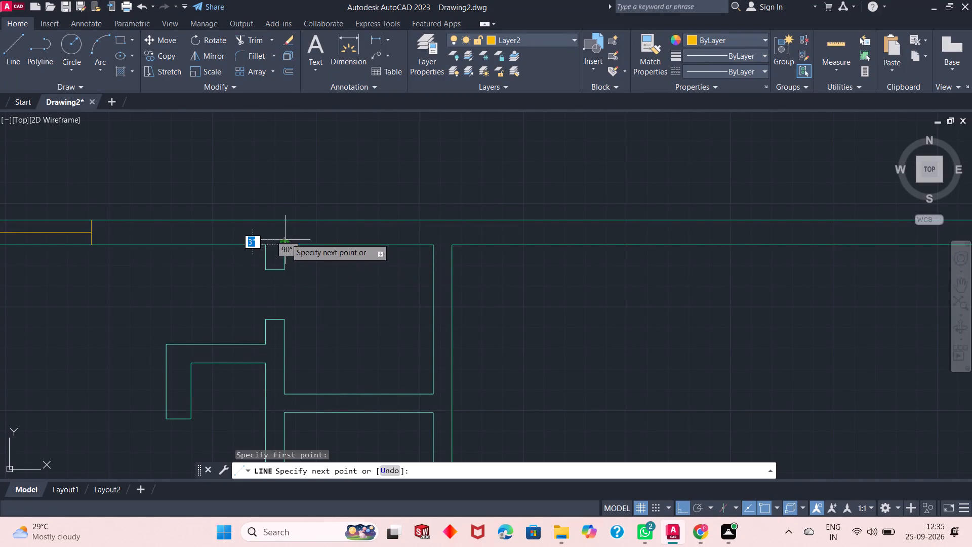
pyautogui.click(286, 221)
pyautogui.rightClick(316, 187)
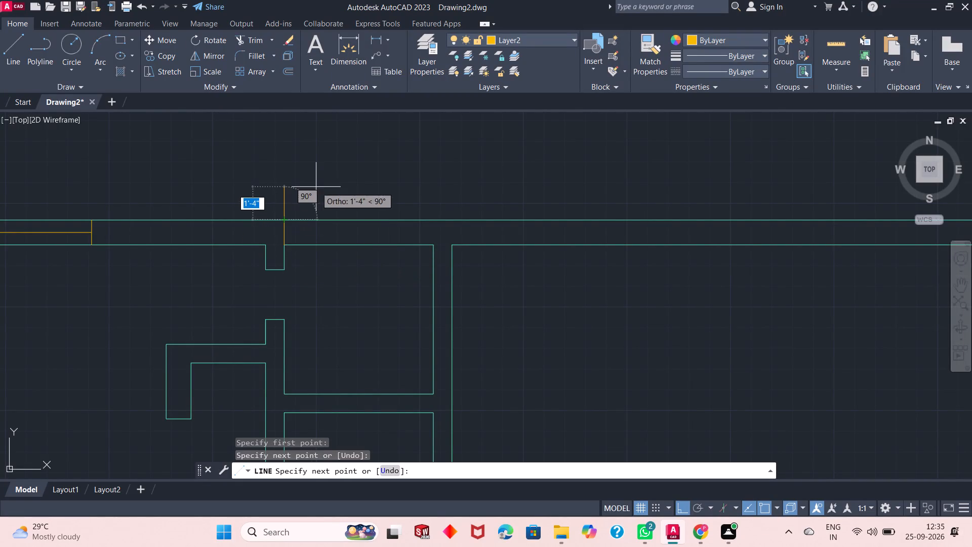
pyautogui.click(339, 196)
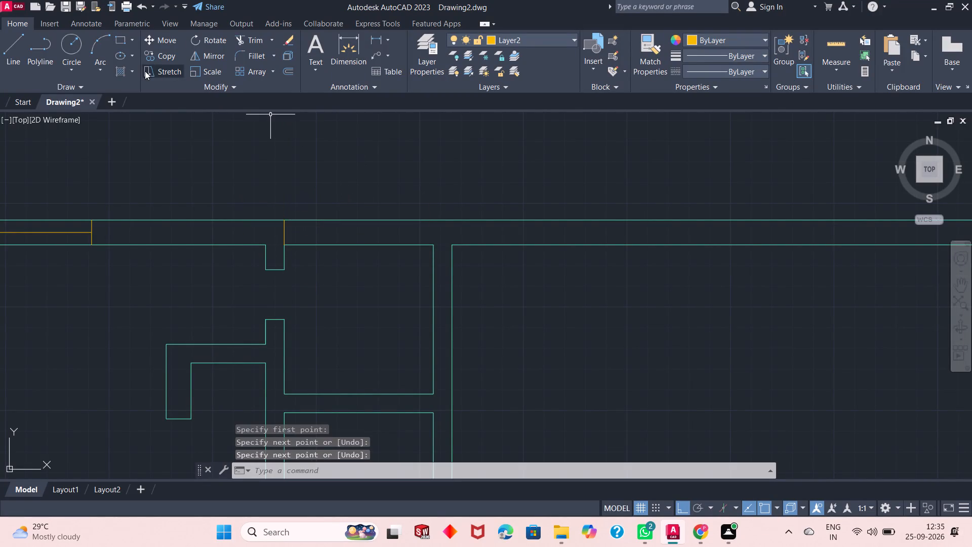
# Offset the new wall-crossing line 1'6" into the small room's top wall using the Through option.
pyautogui.click(287, 69)
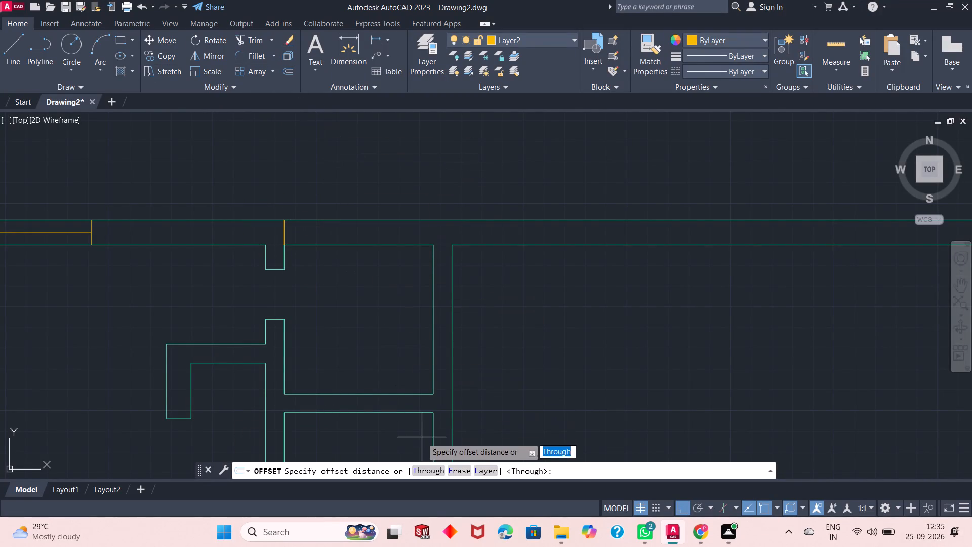
pyautogui.click(433, 469)
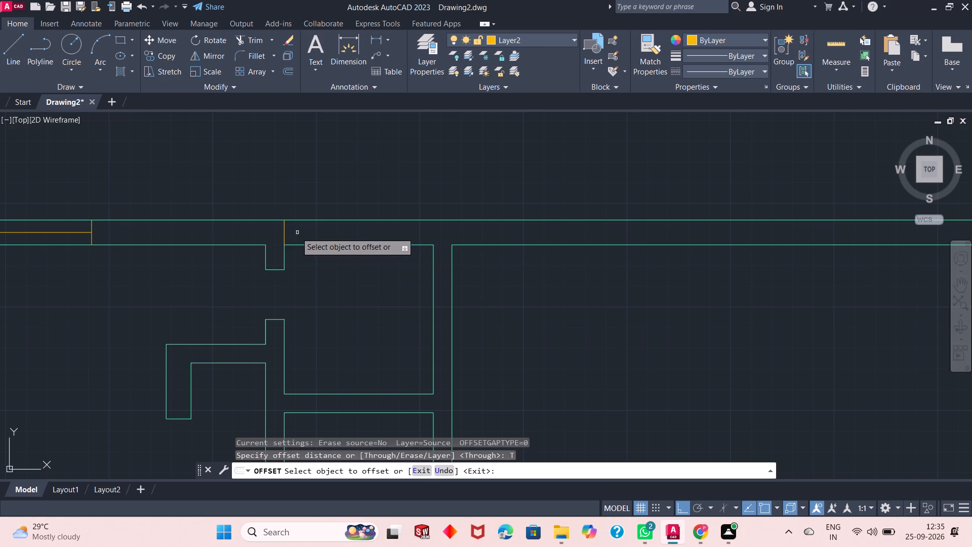
pyautogui.click(283, 236)
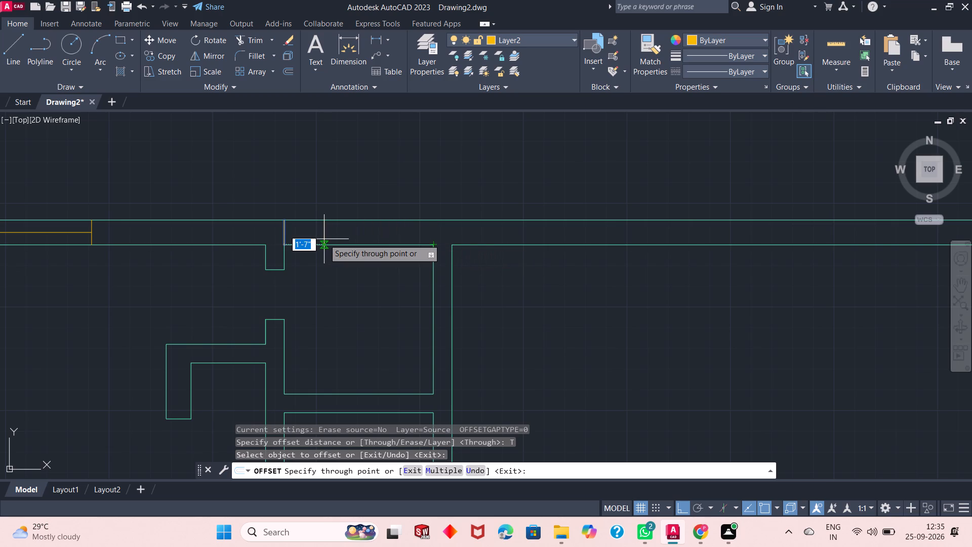
pyautogui.write("1'")
pyautogui.write('6"')
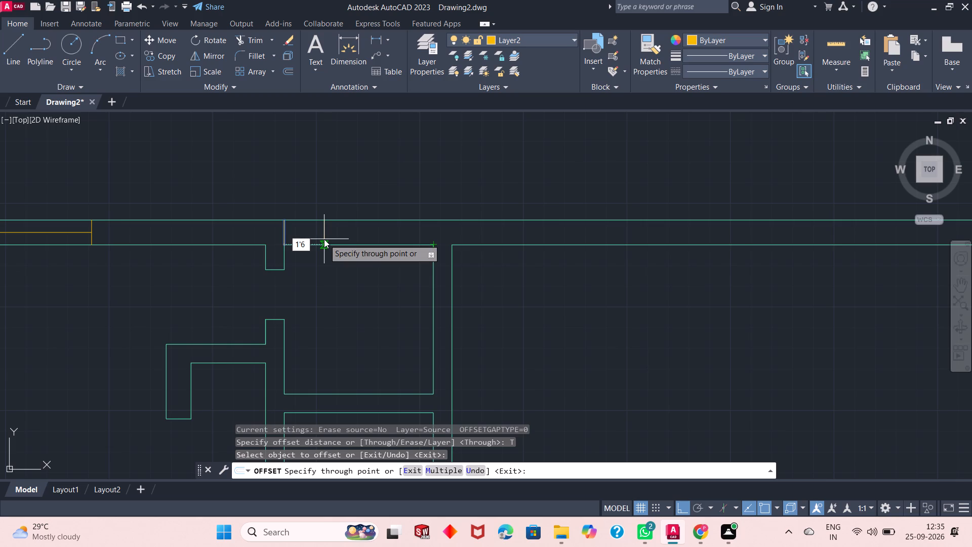
pyautogui.press('Return')
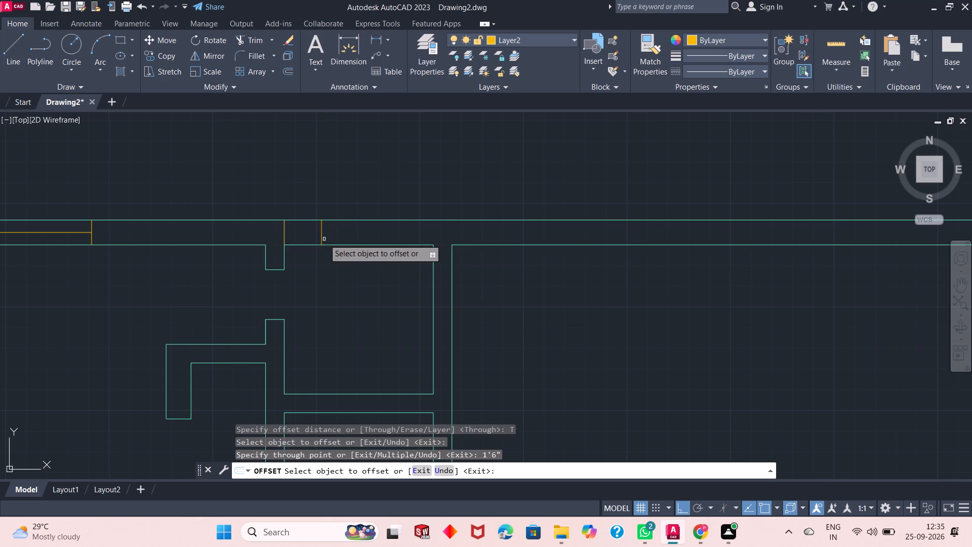
# Offset the resulting wall-crossing line a further 3' to the right along the top wall and finish the Offset command.
pyautogui.click(322, 238)
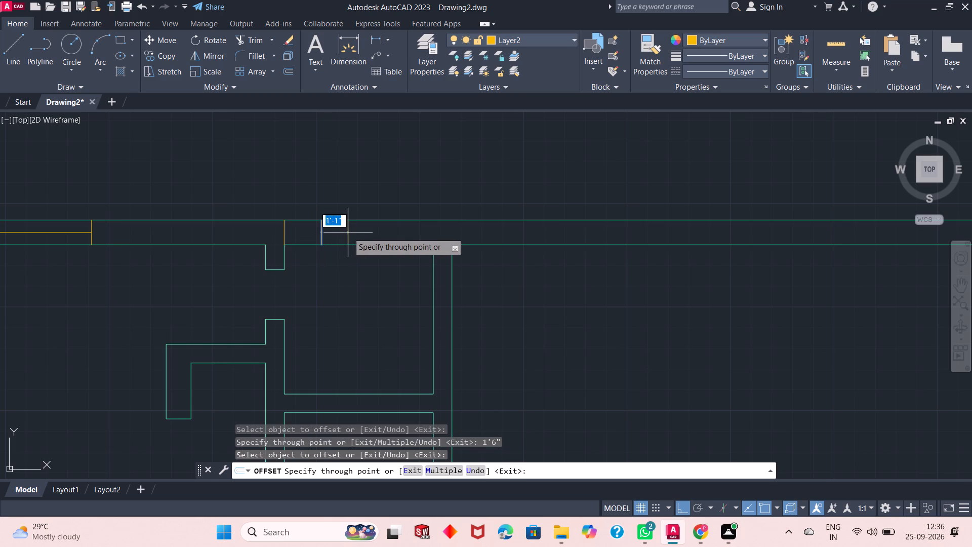
pyautogui.write("3'")
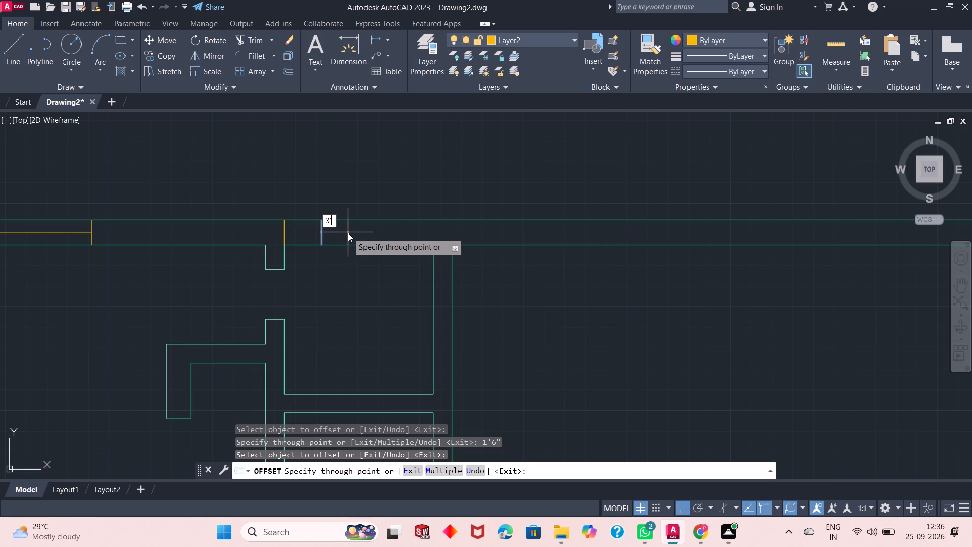
pyautogui.press('Return')
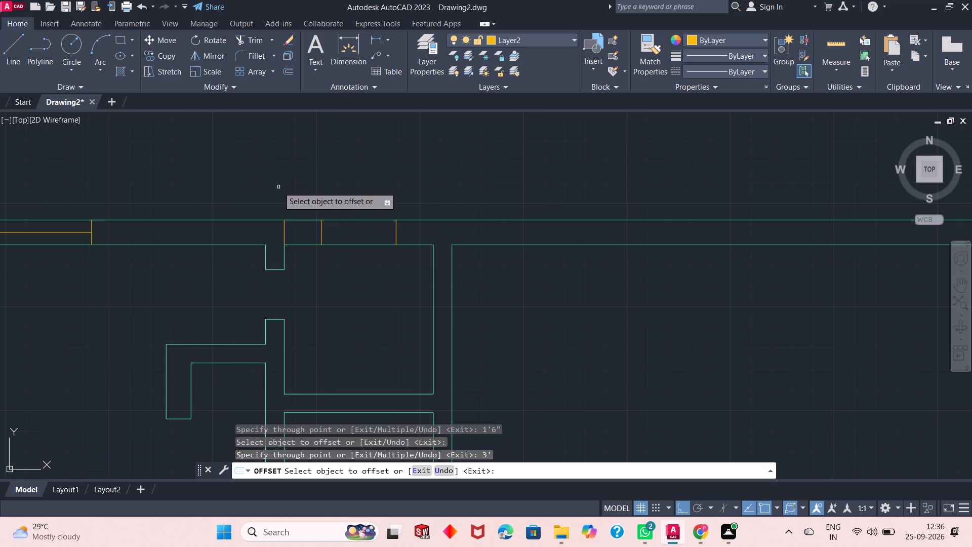
pyautogui.rightClick(389, 182)
pyautogui.click(405, 185)
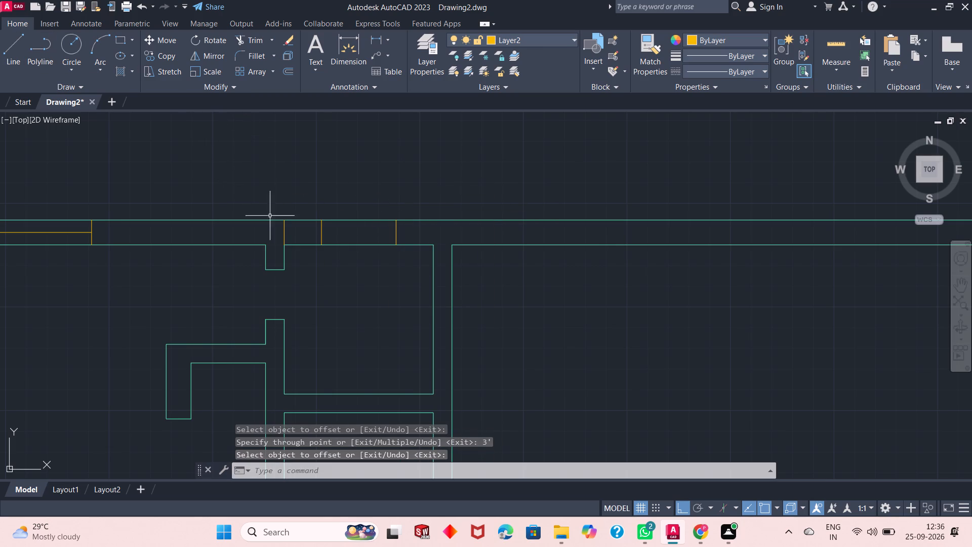
# Erase the original wall-crossing line at the small room's upper-left inner corner.
pyautogui.click(285, 233)
pyautogui.rightClick(292, 159)
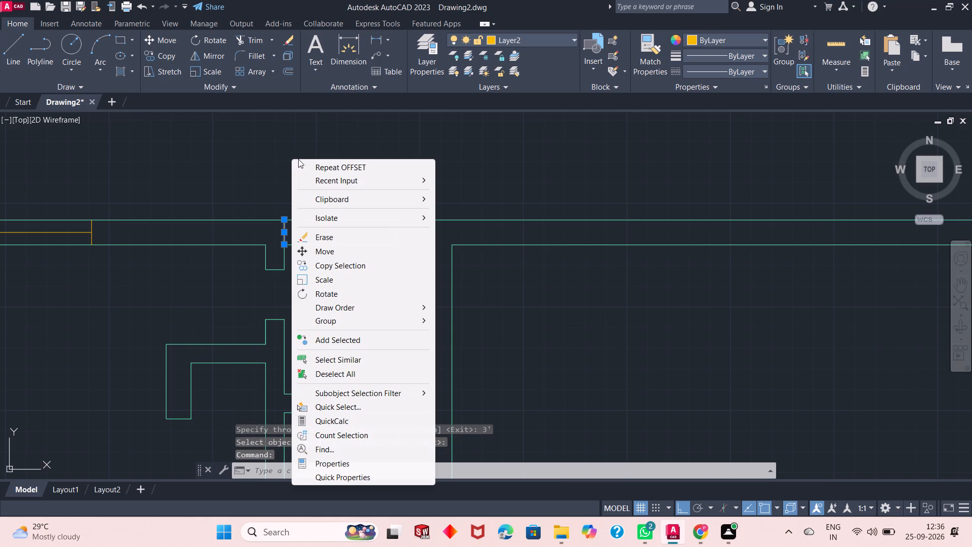
pyautogui.click(319, 236)
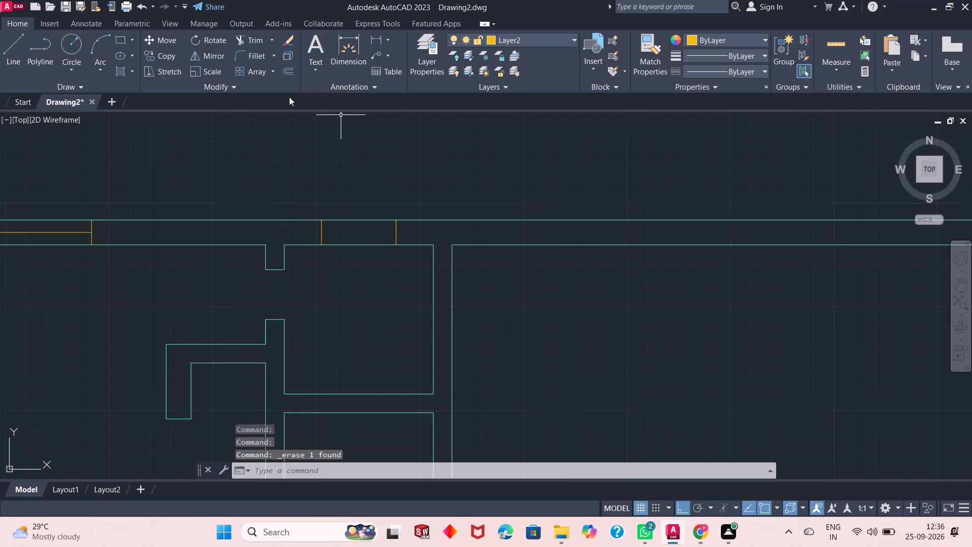
# Draw a horizontal Layer2 line joining the midpoints of the two wall-crossing lines above the small room.
pyautogui.click(11, 50)
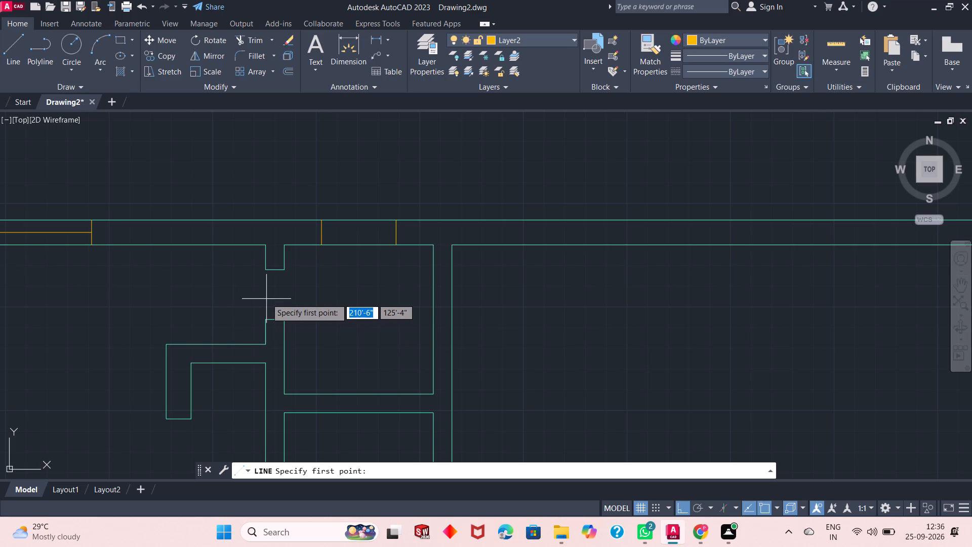
pyautogui.click(320, 233)
pyautogui.click(396, 231)
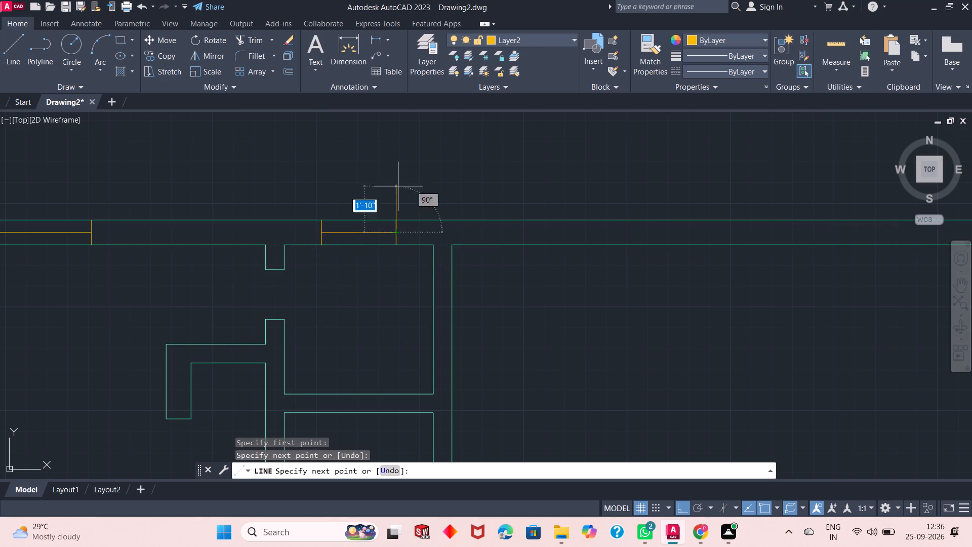
pyautogui.rightClick(401, 159)
pyautogui.click(415, 164)
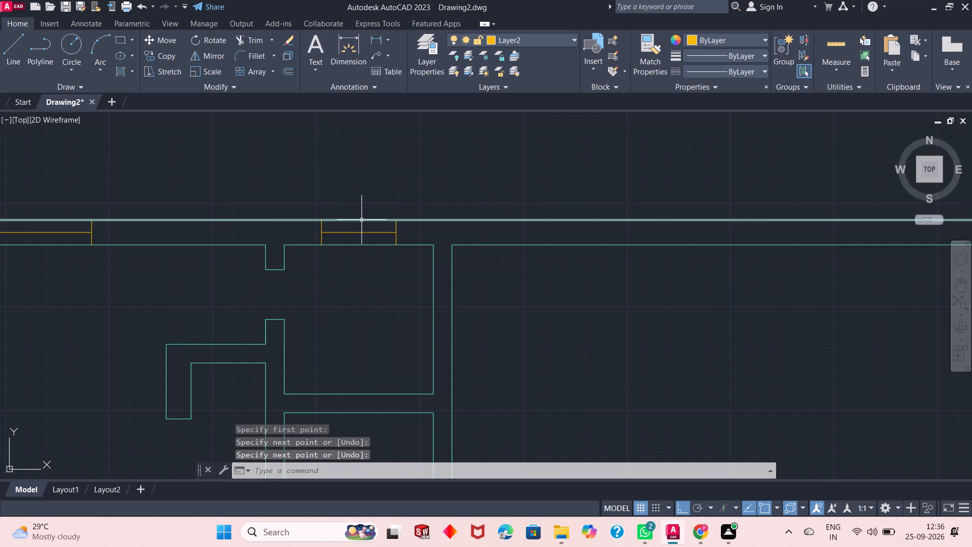
# Examine the small room's new window and the rest of the top wall in the floor plan.
pyautogui.scroll(-3, 363, 222)
pyautogui.scroll(4, 363, 222)
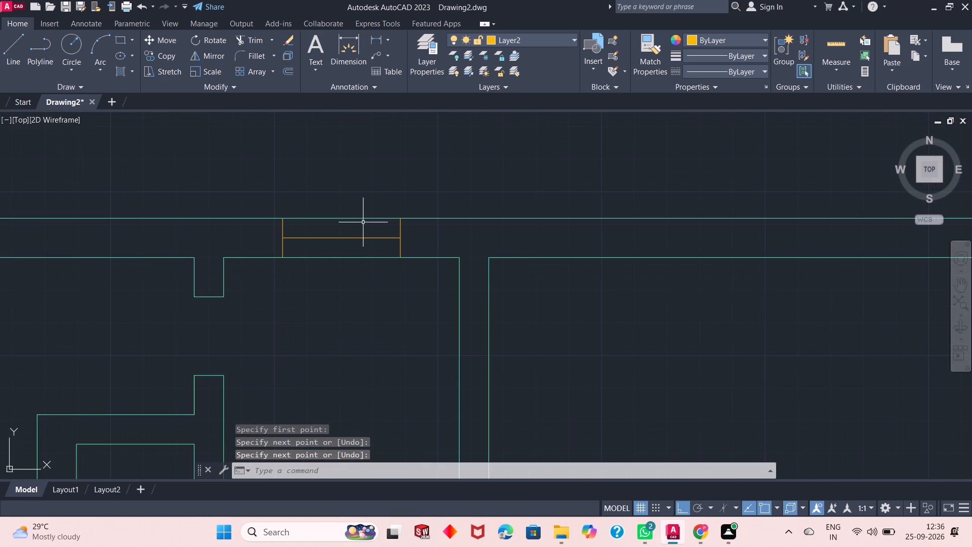
pyautogui.scroll(-1, 342, 225)
pyautogui.scroll(1, 368, 261)
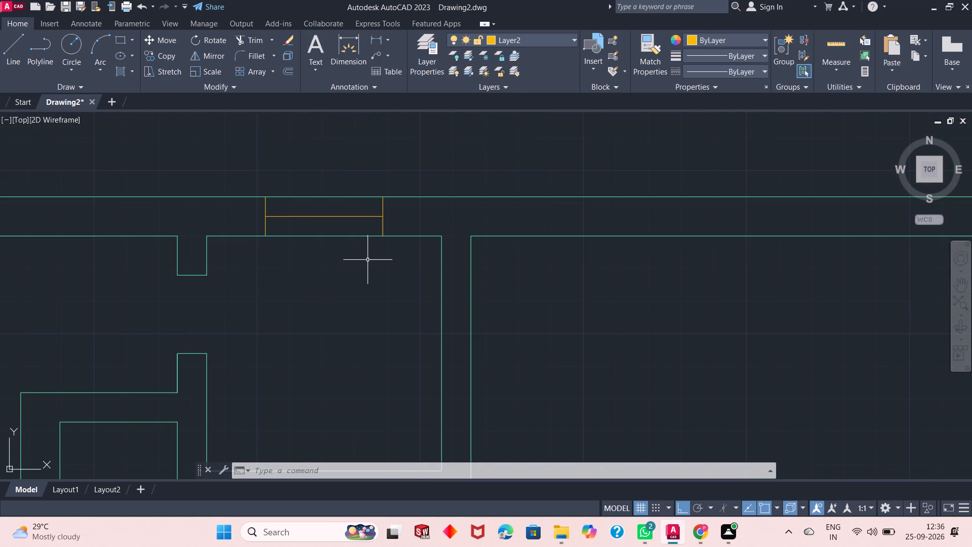
pyautogui.scroll(-1, 368, 260)
pyautogui.scroll(2, 368, 260)
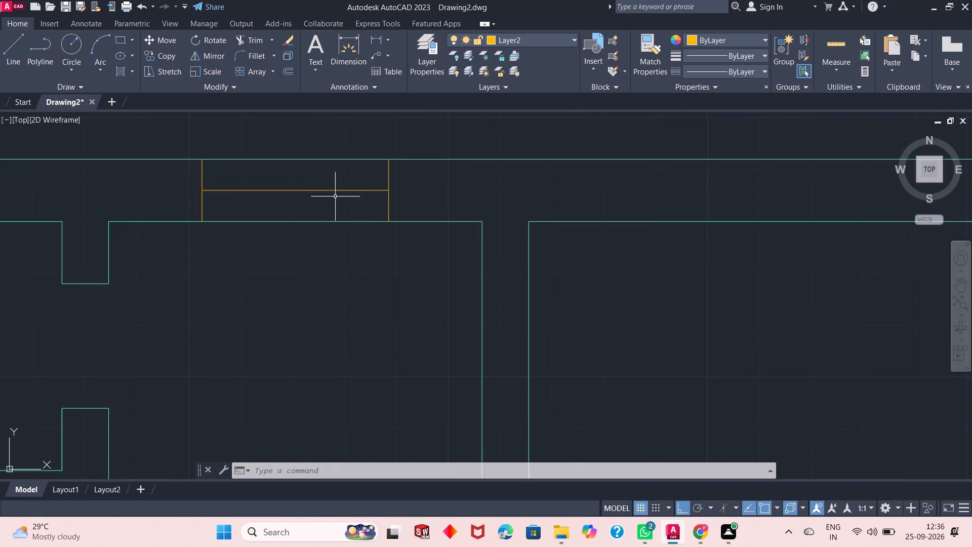
pyautogui.scroll(-2, 330, 190)
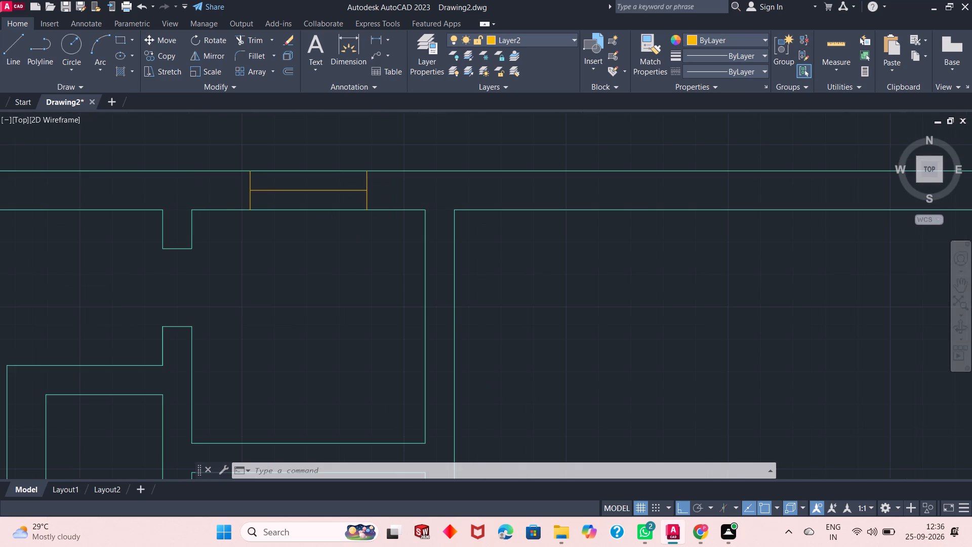
pyautogui.scroll(-1, 330, 190)
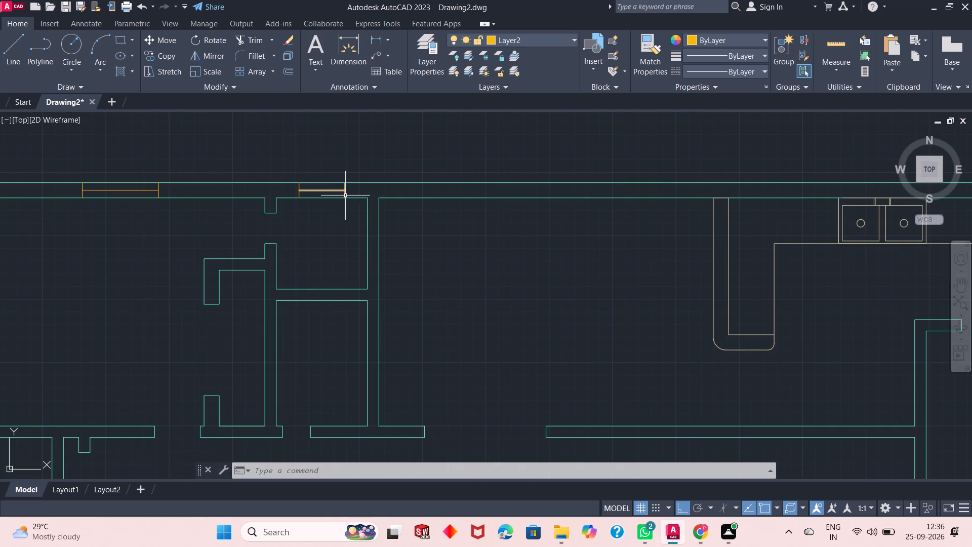
pyautogui.scroll(-1, 301, 196)
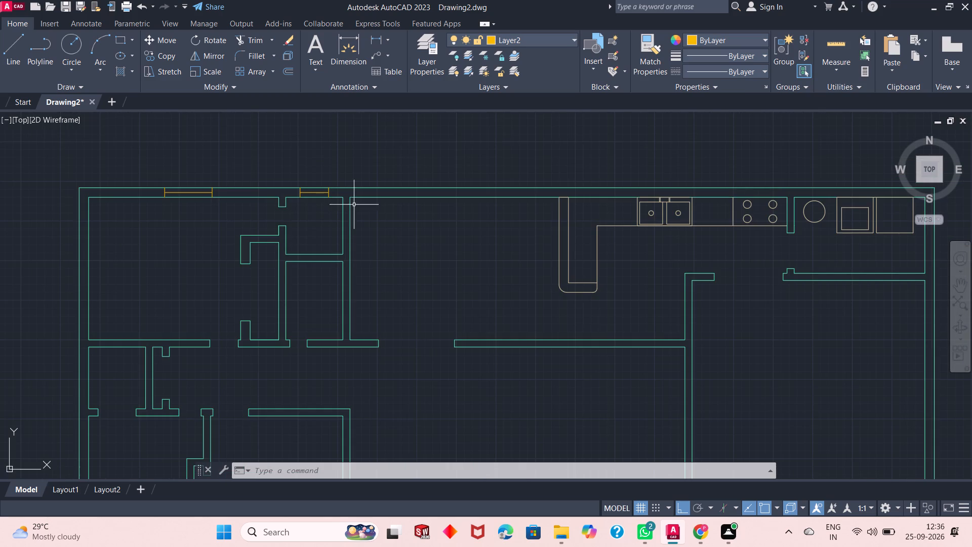
# Draw a Layer2 line straight across the top wall's thickness from the upper-left inner corner of the large room beside the kitchen.
pyautogui.scroll(1, 503, 186)
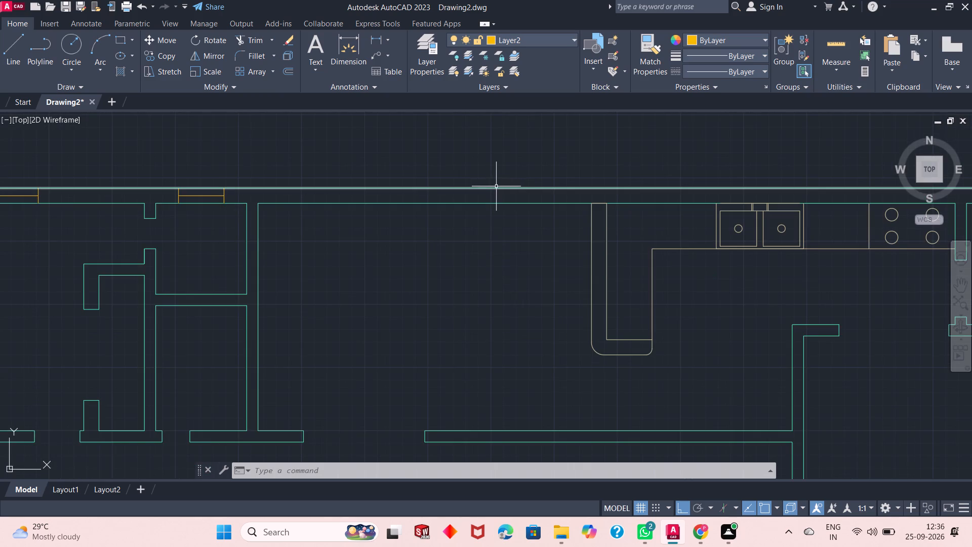
pyautogui.scroll(1, 490, 189)
pyautogui.scroll(-1, 303, 205)
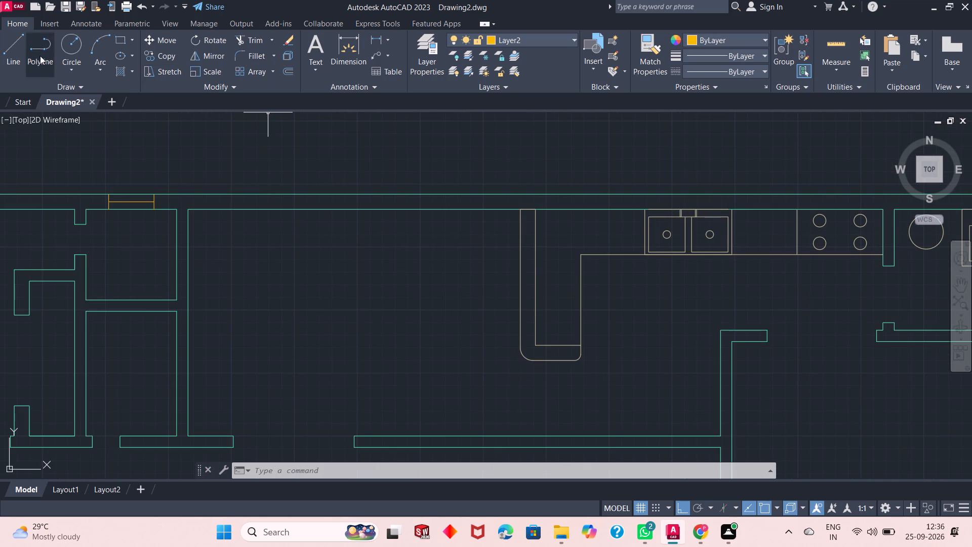
pyautogui.click(15, 53)
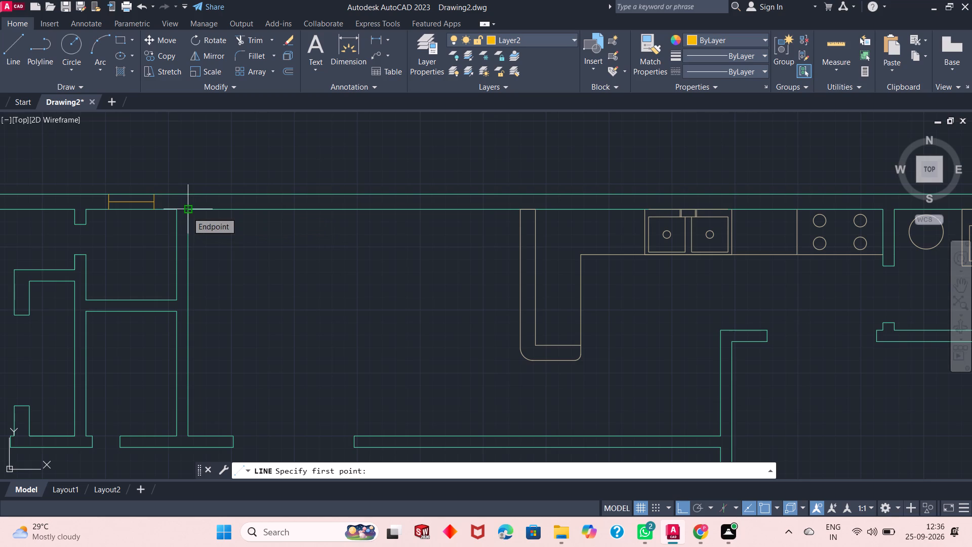
pyautogui.click(187, 212)
pyautogui.click(189, 192)
pyautogui.rightClick(226, 161)
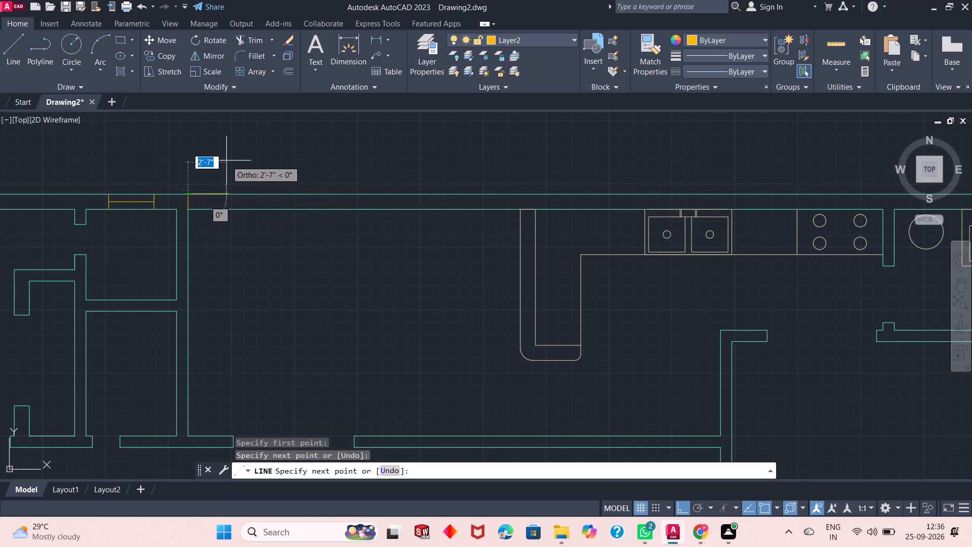
pyautogui.click(254, 172)
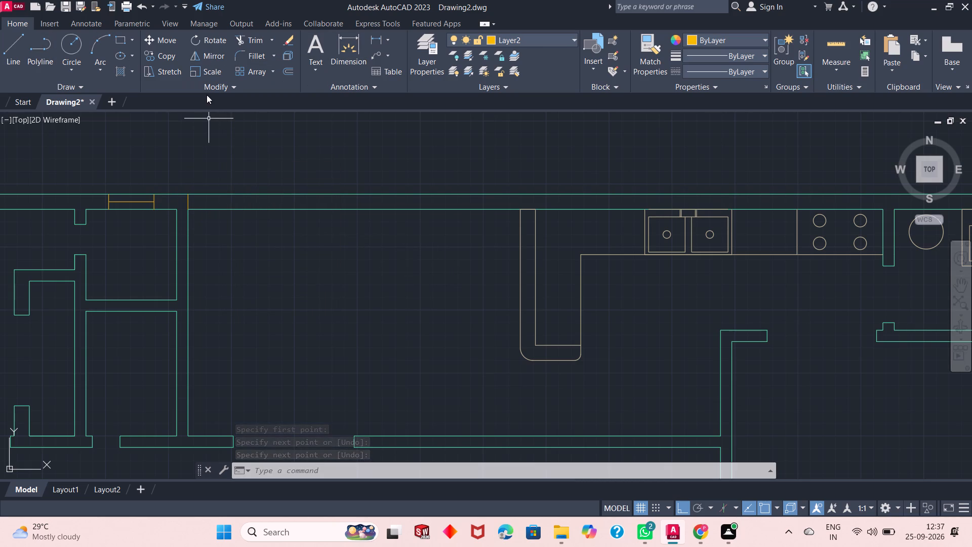
# Offset the new wall-crossing line 16'8" to the right along the top wall using the Through option.
pyautogui.click(288, 72)
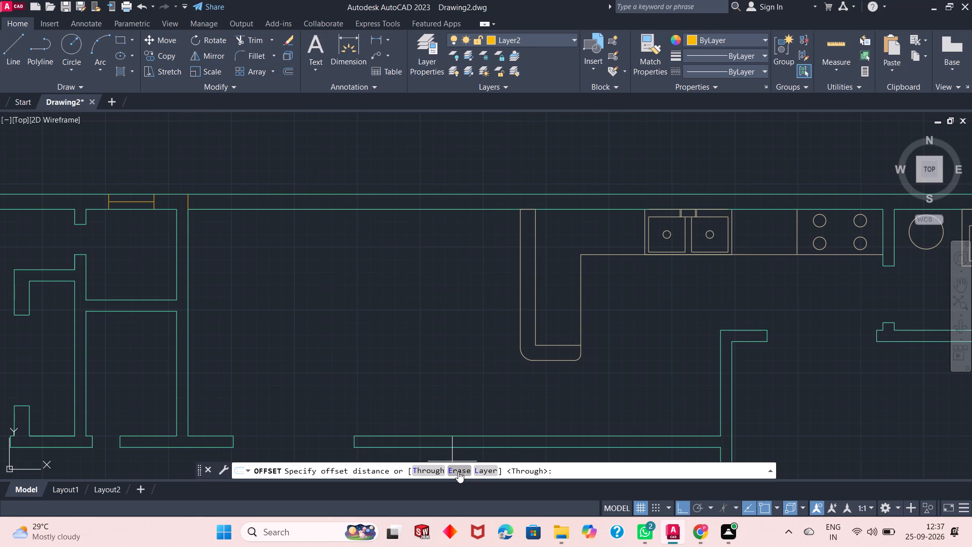
pyautogui.click(429, 471)
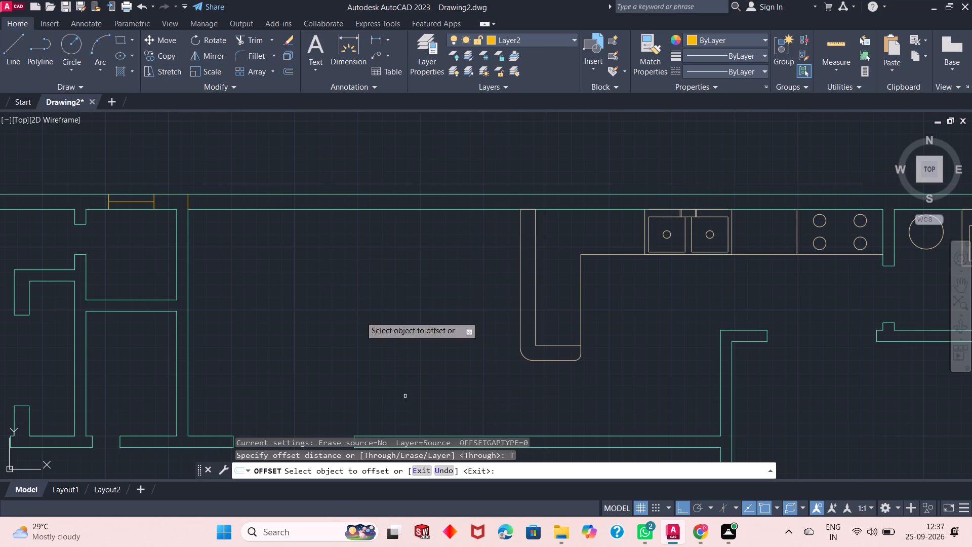
pyautogui.click(186, 200)
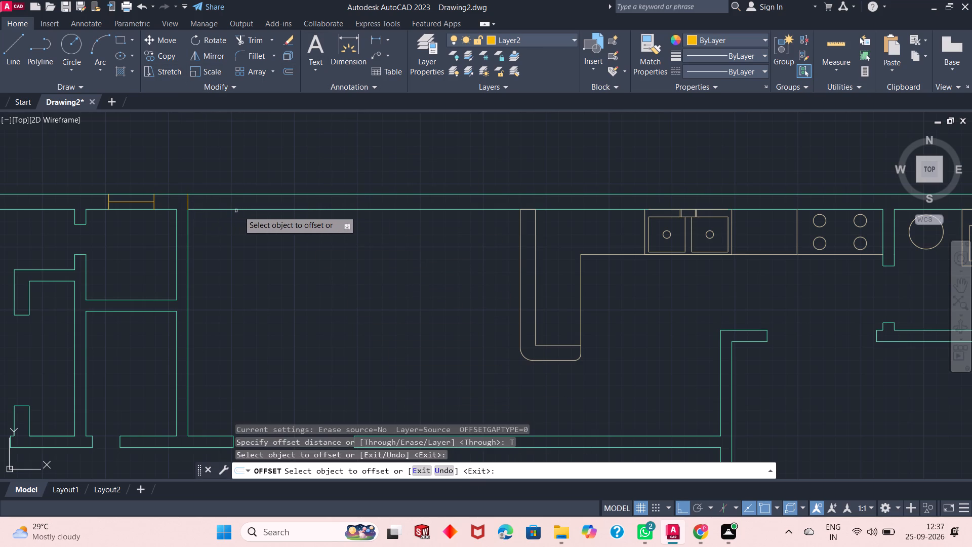
pyautogui.click(188, 201)
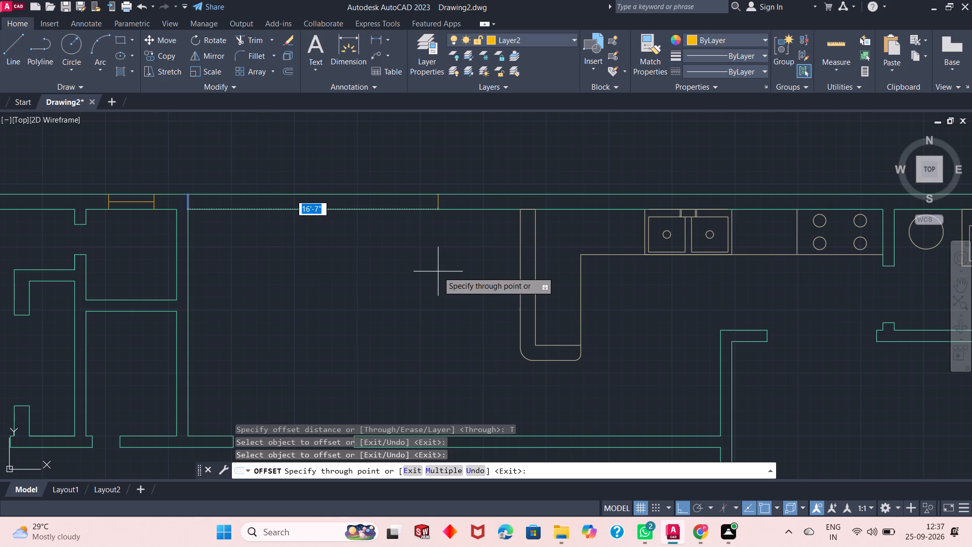
pyautogui.write('16\'8"')
pyautogui.press('Return')
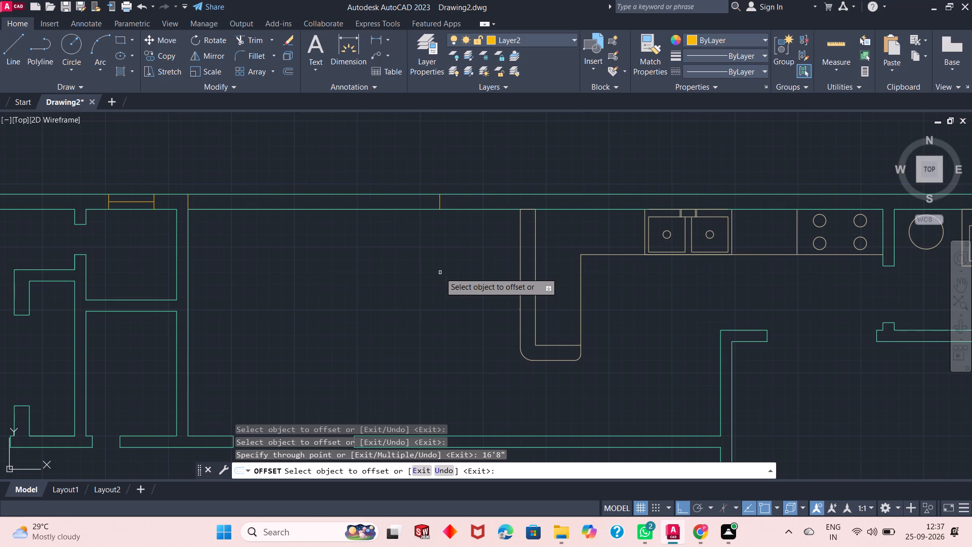
# Offset the resulting wall-crossing line a further 2" to the right and end the Offset command.
pyautogui.scroll(-2, 485, 220)
pyautogui.scroll(2, 484, 220)
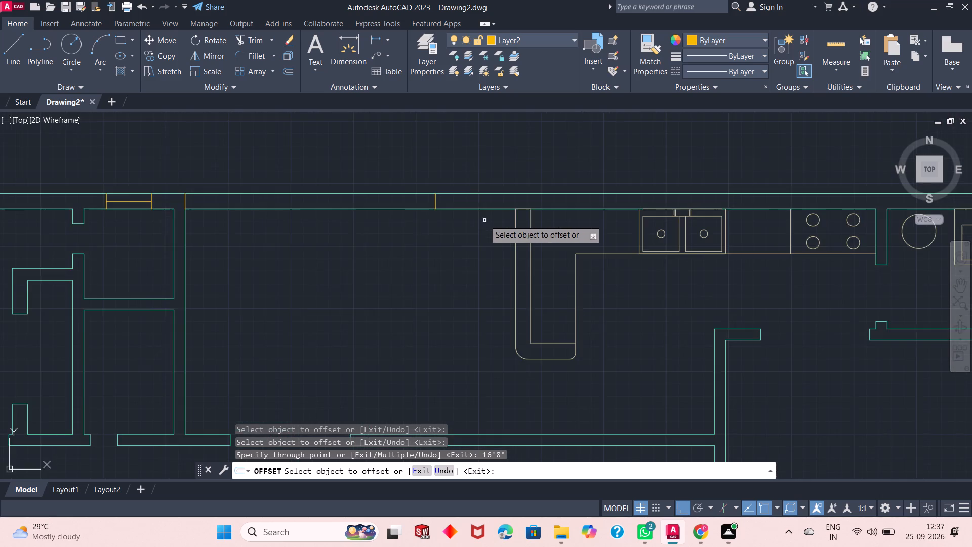
pyautogui.scroll(1, 484, 220)
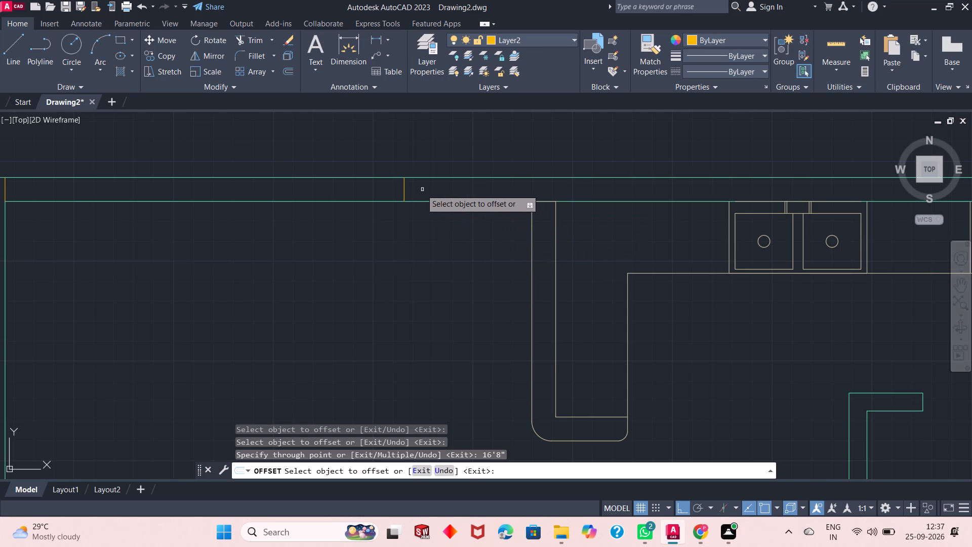
pyautogui.click(404, 189)
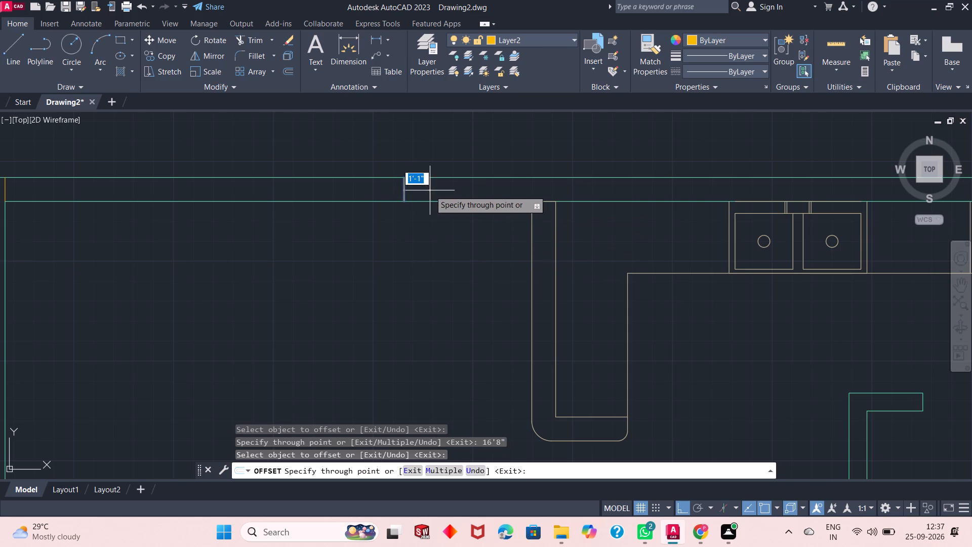
pyautogui.write('2"')
pyautogui.press('Return')
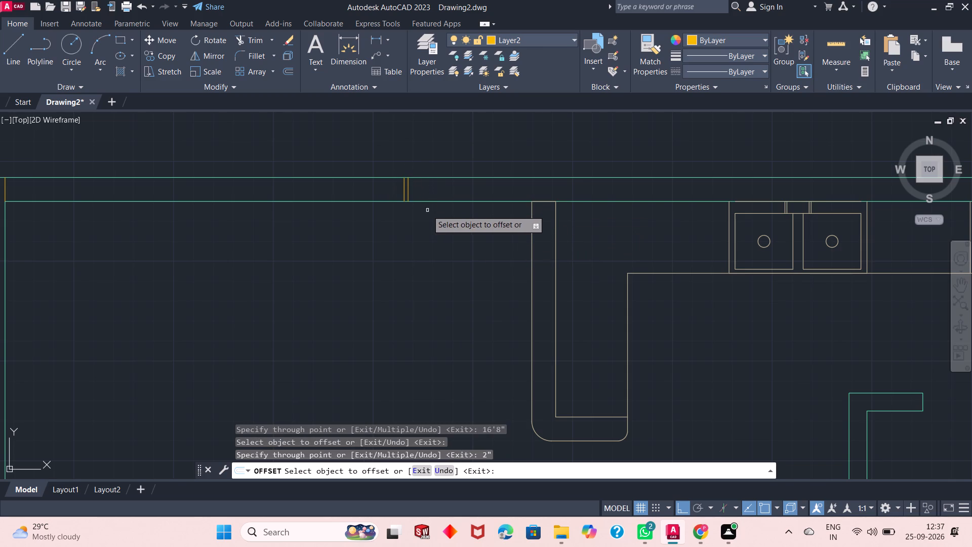
pyautogui.press('Escape')
# Erase the left line of the closely spaced wall-crossing pair near the kitchen counter.
pyautogui.click(403, 193)
pyautogui.rightClick(394, 241)
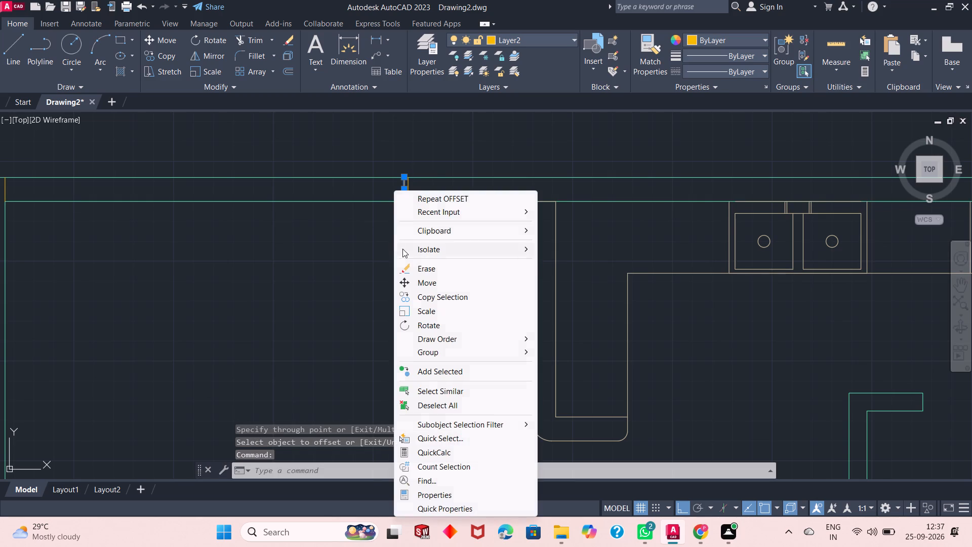
pyautogui.click(419, 266)
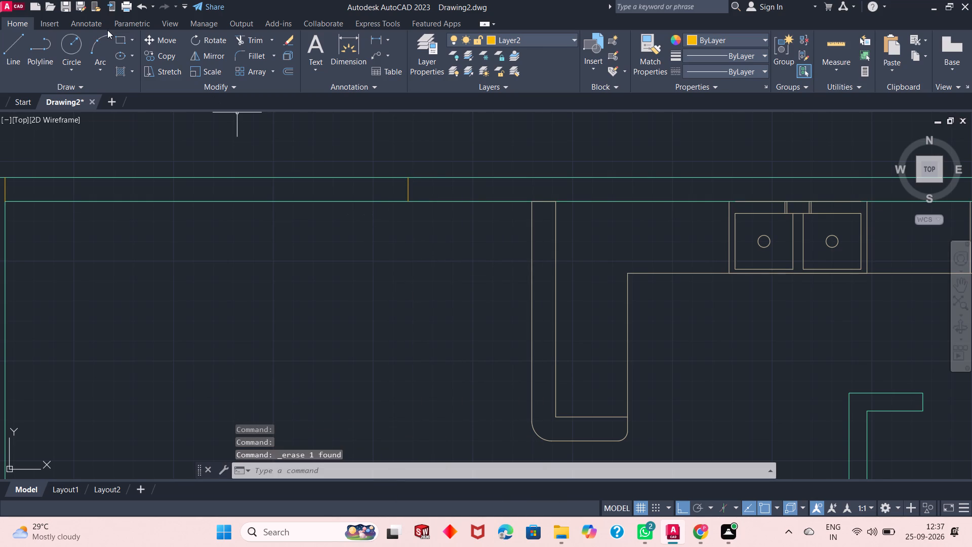
# Offset the remaining wall-crossing line near the kitchen counter 9' to the left along the top wall and finish the command.
pyautogui.click(286, 73)
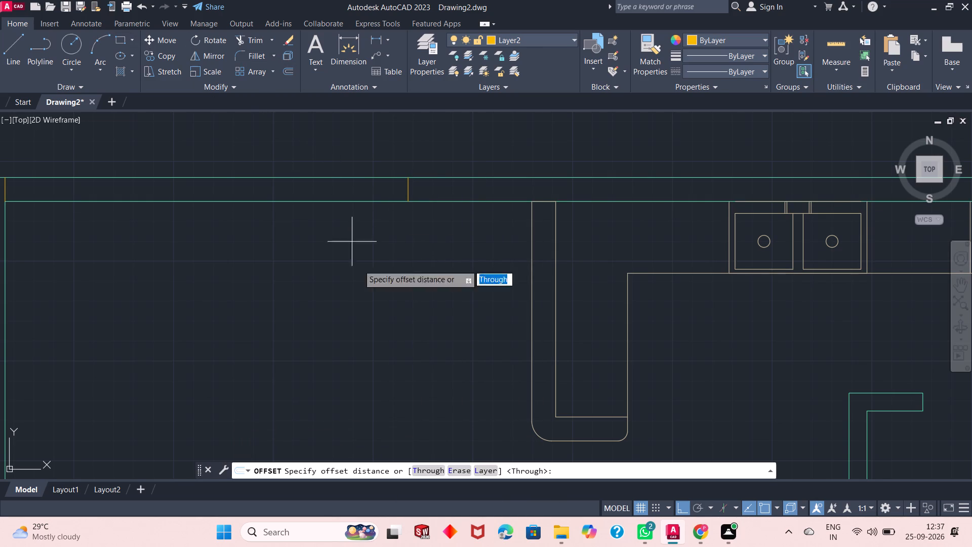
pyautogui.click(429, 470)
pyautogui.scroll(-1, 371, 270)
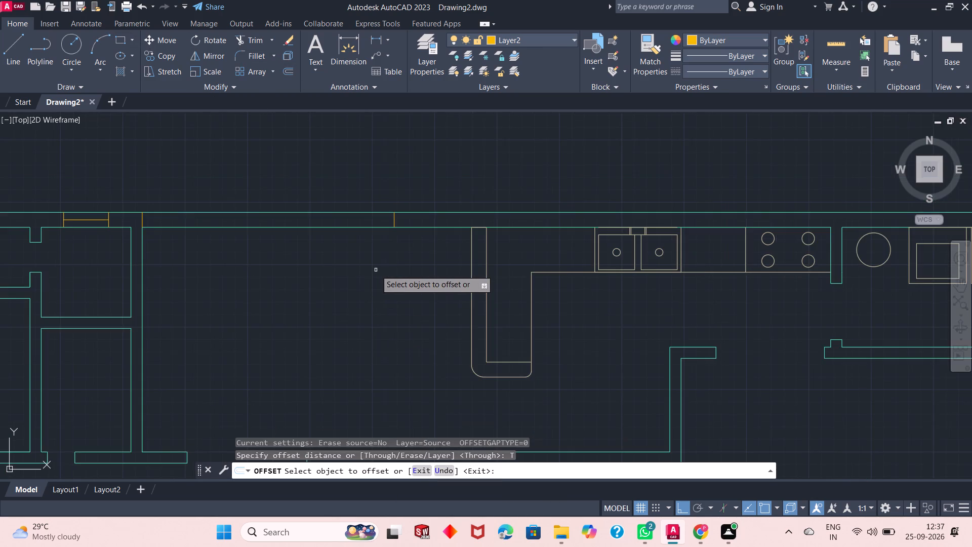
pyautogui.scroll(-2, 376, 270)
pyautogui.scroll(1, 303, 259)
pyautogui.scroll(1, 348, 339)
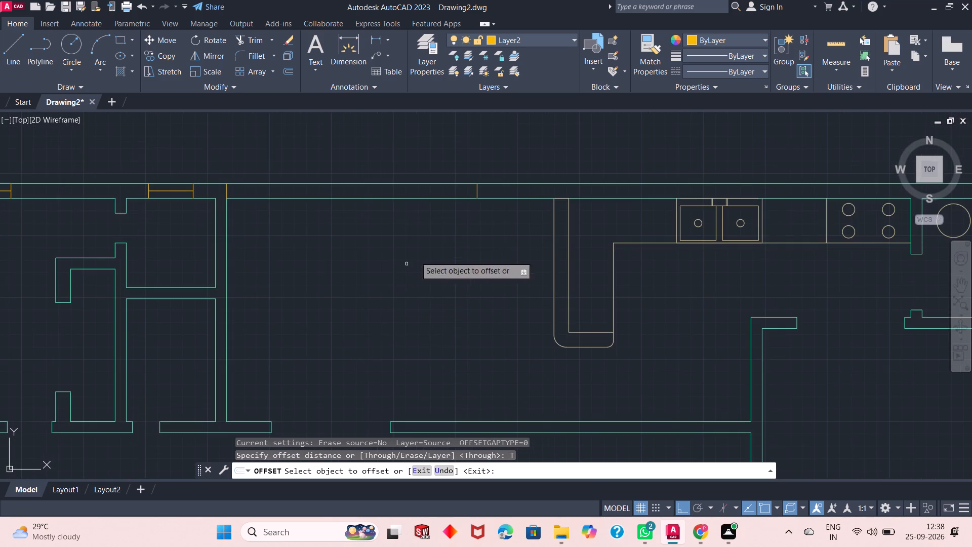
pyautogui.click(476, 193)
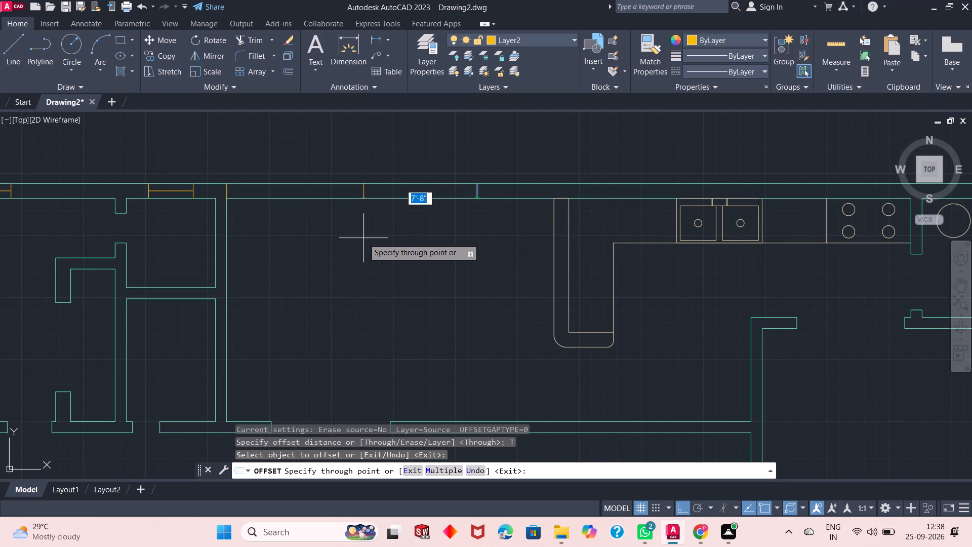
pyautogui.scroll(-1, 362, 239)
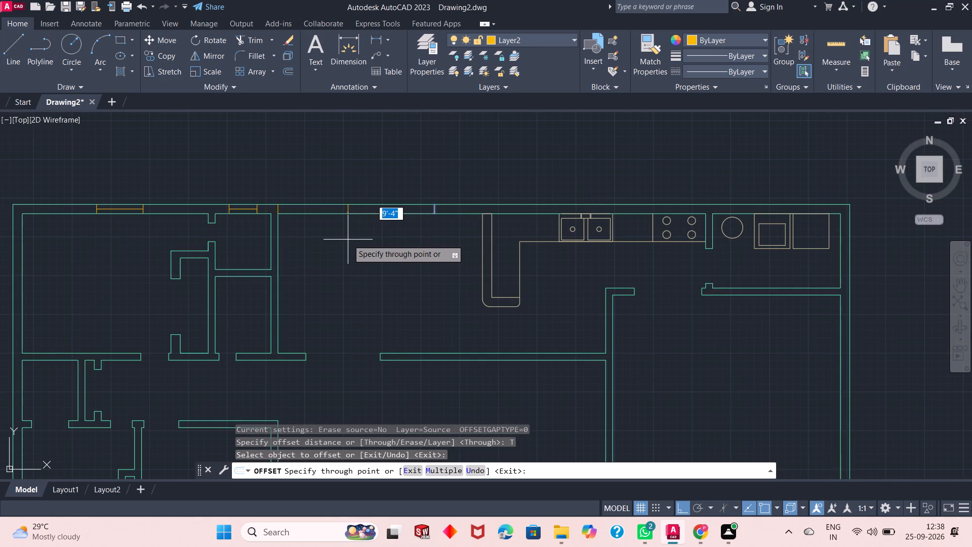
pyautogui.write("9'")
pyautogui.press('Return')
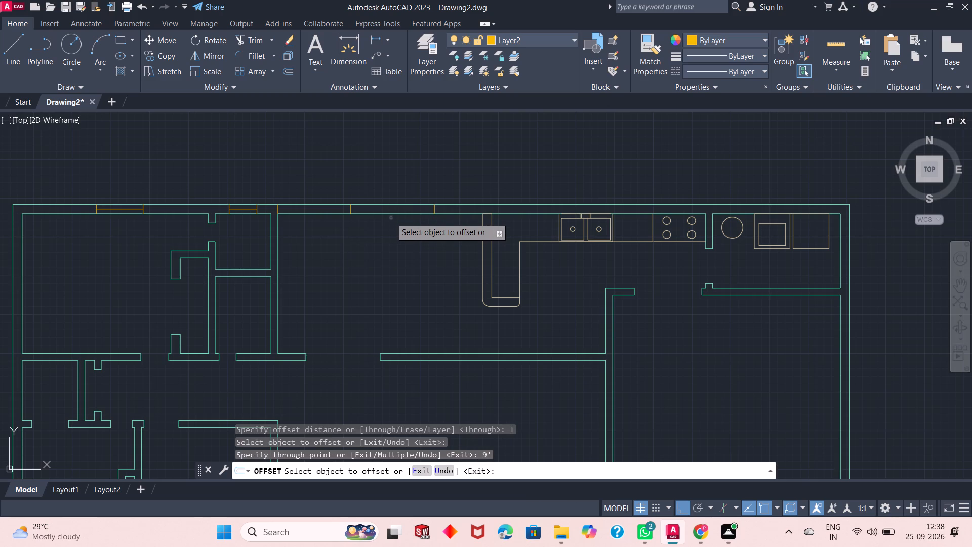
pyautogui.rightClick(371, 249)
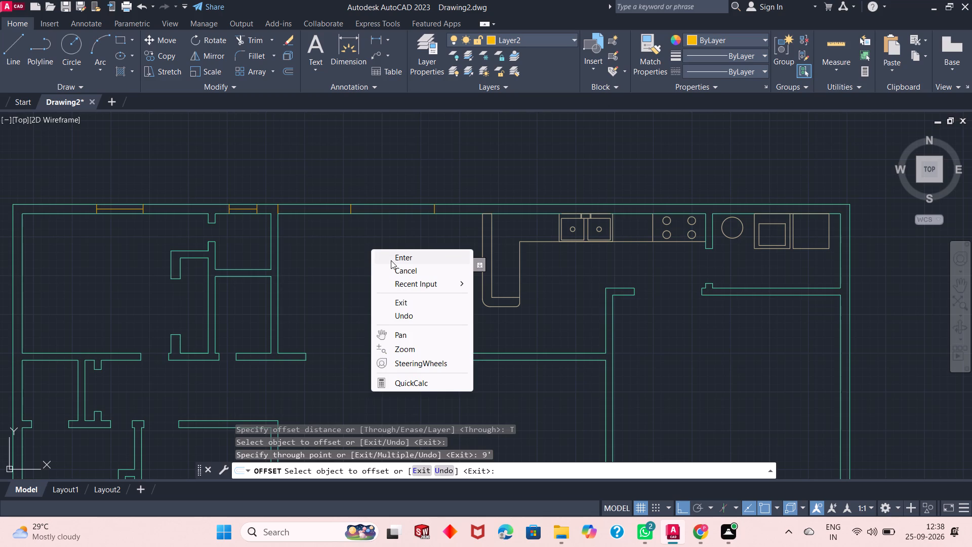
pyautogui.click(391, 260)
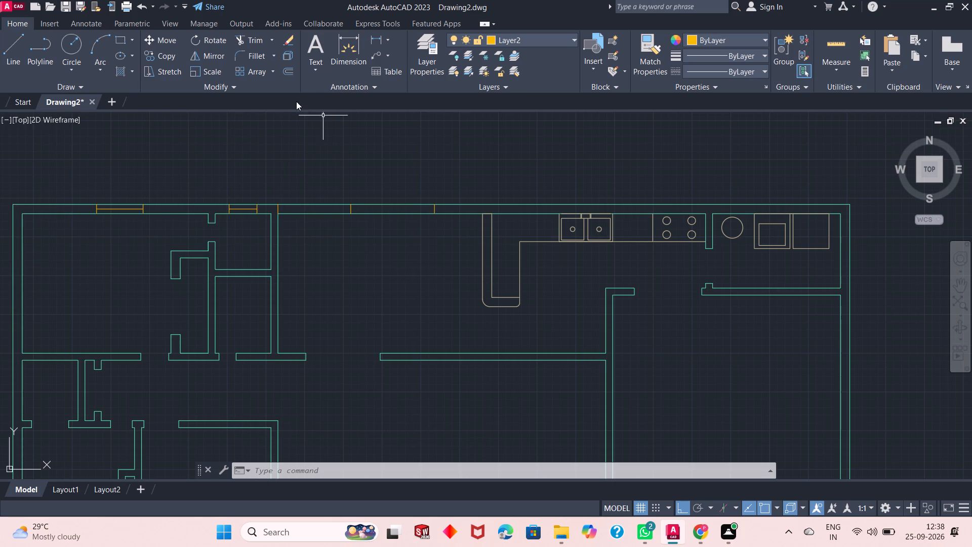
# Draw a horizontal Layer2 line joining the midpoints of the two wall-crossing lines spaced 9' apart in the top wall.
pyautogui.click(19, 53)
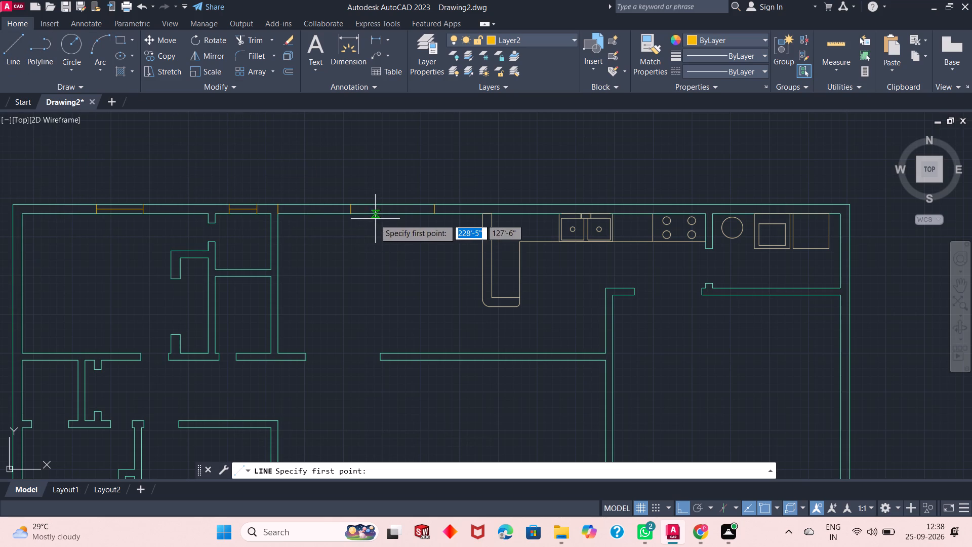
pyautogui.scroll(4, 394, 206)
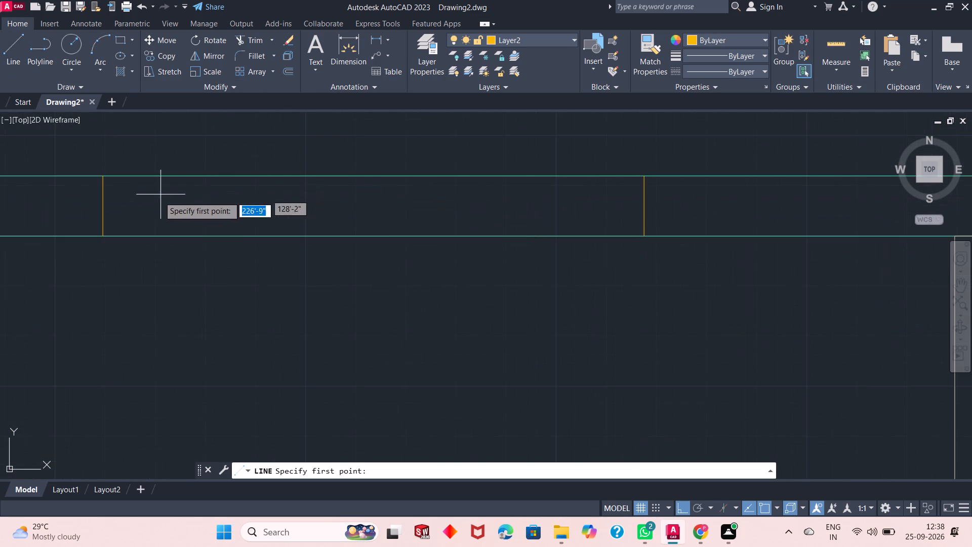
pyautogui.click(103, 206)
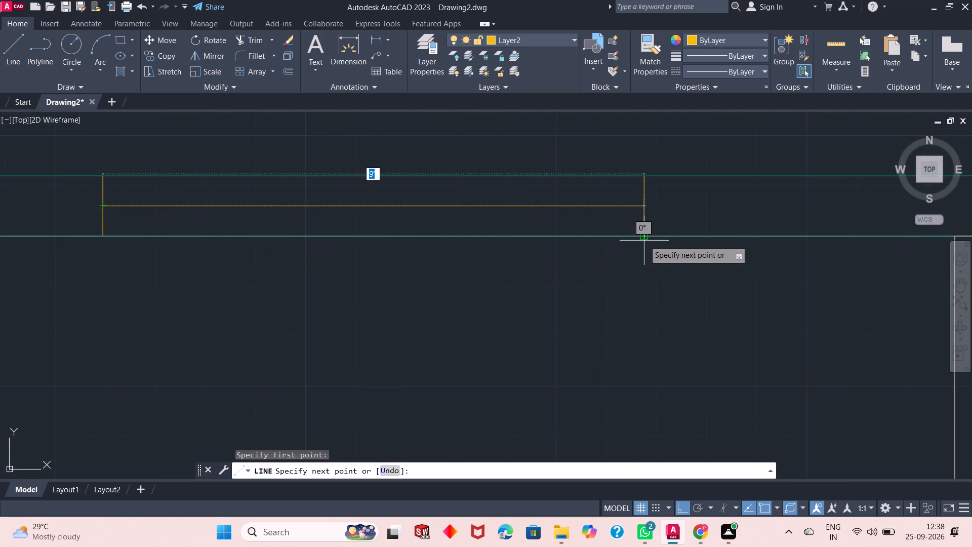
pyautogui.click(645, 204)
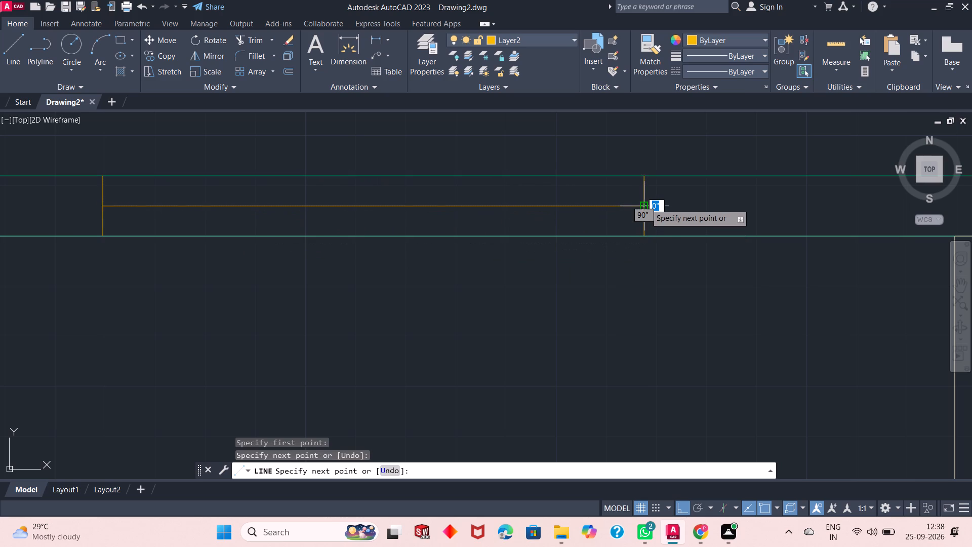
pyautogui.rightClick(645, 204)
pyautogui.click(677, 215)
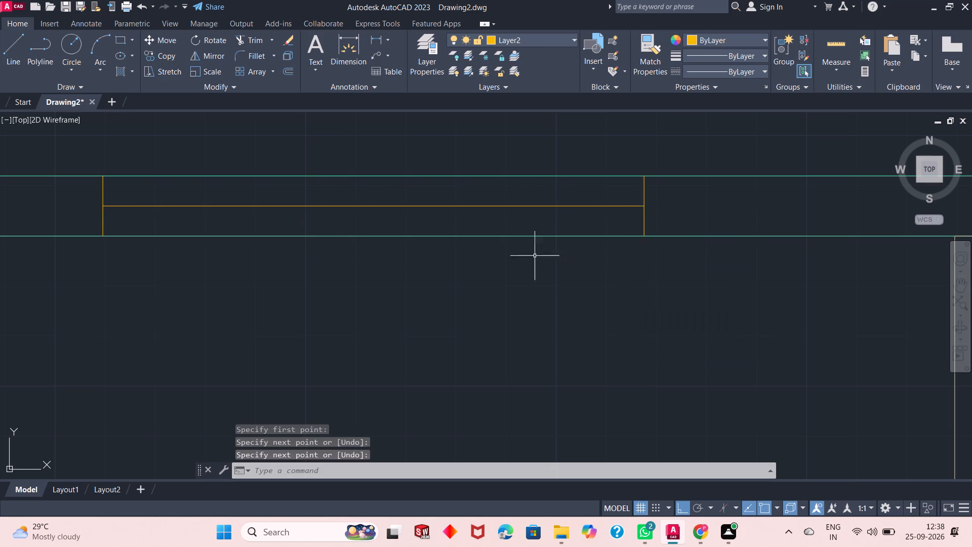
# Erase the original wall-crossing line at the large room's upper-left inner corner.
pyautogui.scroll(-2, 384, 265)
pyautogui.scroll(-2, 419, 212)
pyautogui.scroll(1, 422, 257)
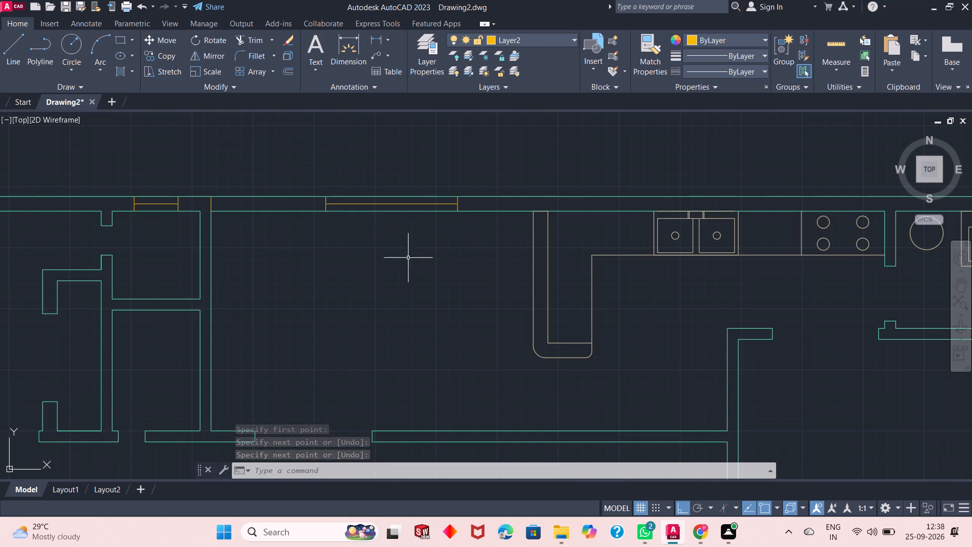
pyautogui.click(211, 205)
pyautogui.rightClick(268, 257)
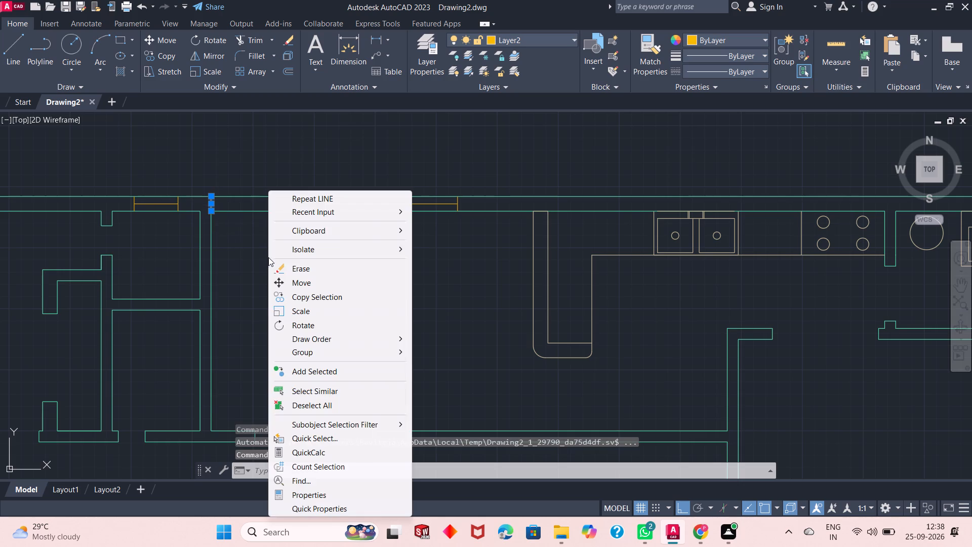
pyautogui.click(291, 269)
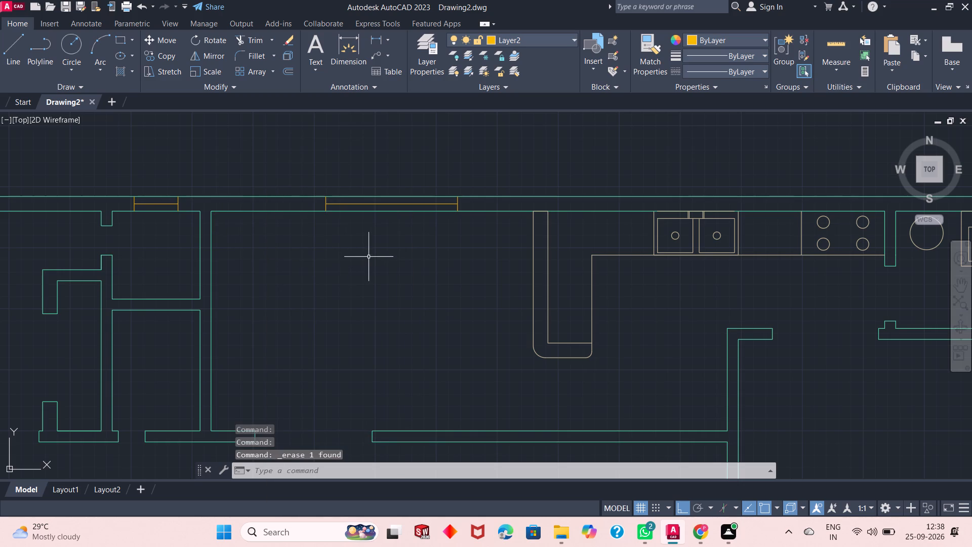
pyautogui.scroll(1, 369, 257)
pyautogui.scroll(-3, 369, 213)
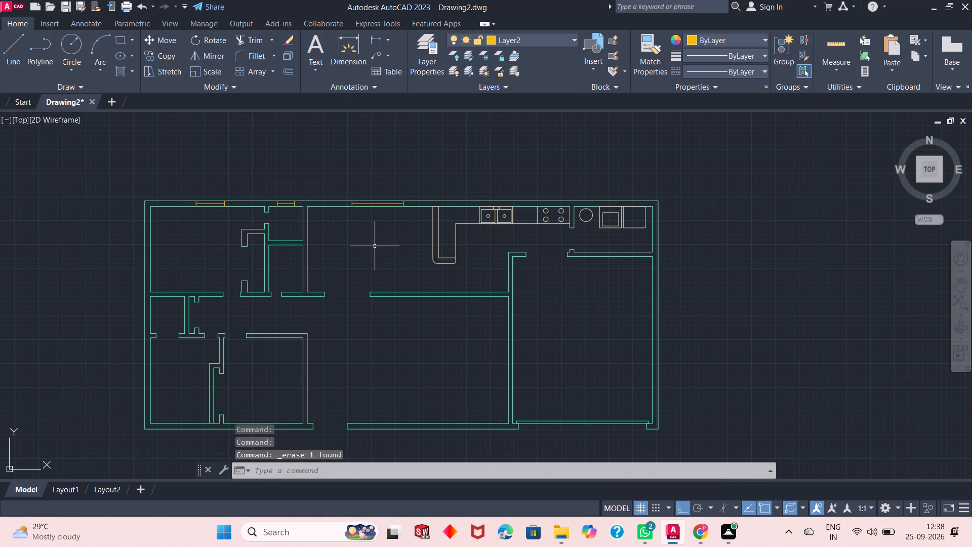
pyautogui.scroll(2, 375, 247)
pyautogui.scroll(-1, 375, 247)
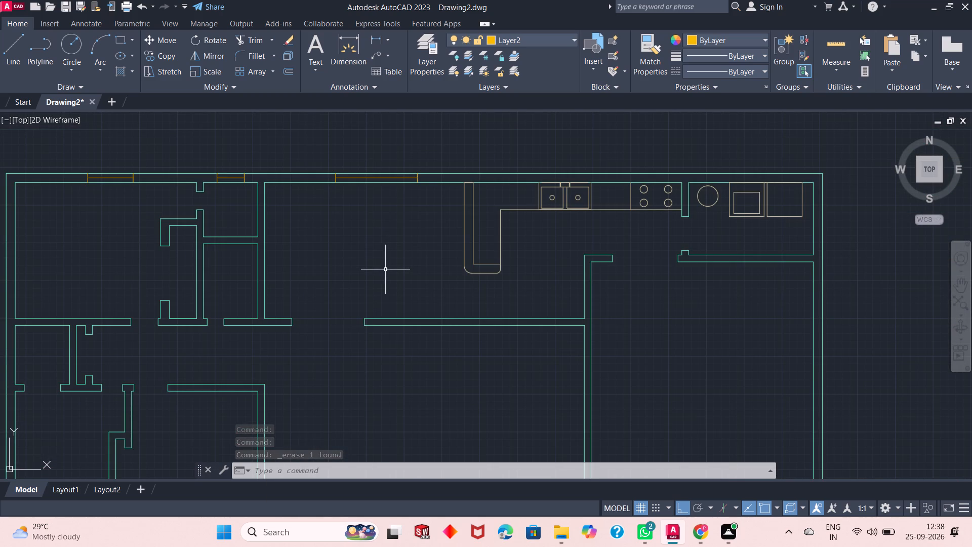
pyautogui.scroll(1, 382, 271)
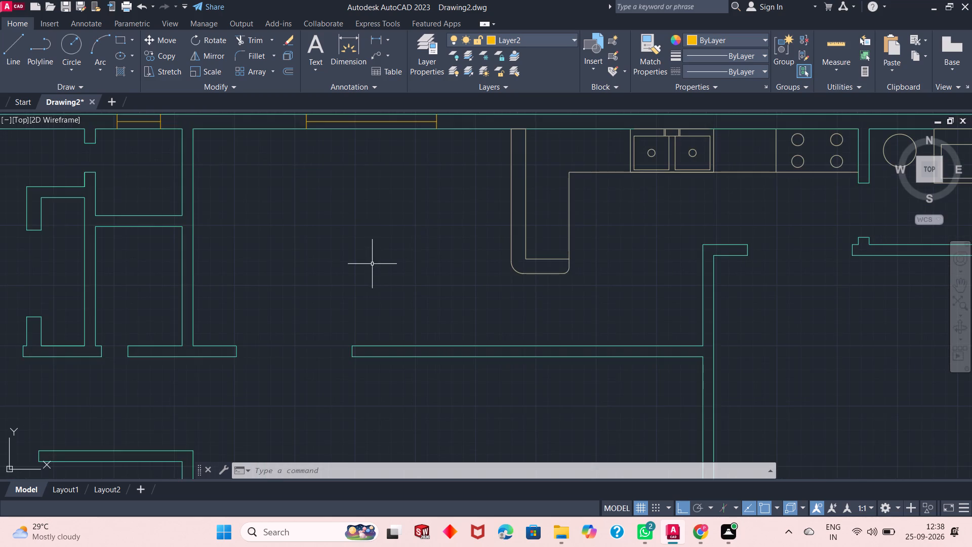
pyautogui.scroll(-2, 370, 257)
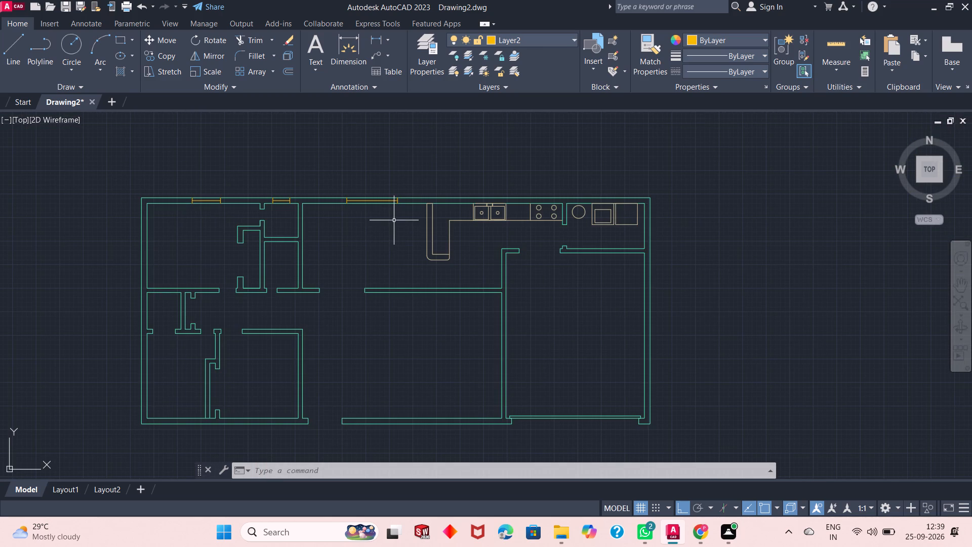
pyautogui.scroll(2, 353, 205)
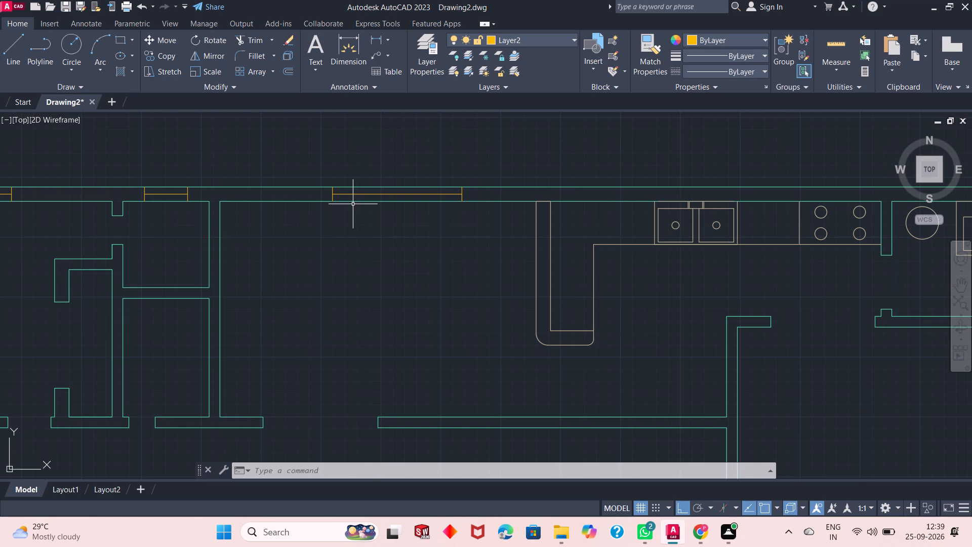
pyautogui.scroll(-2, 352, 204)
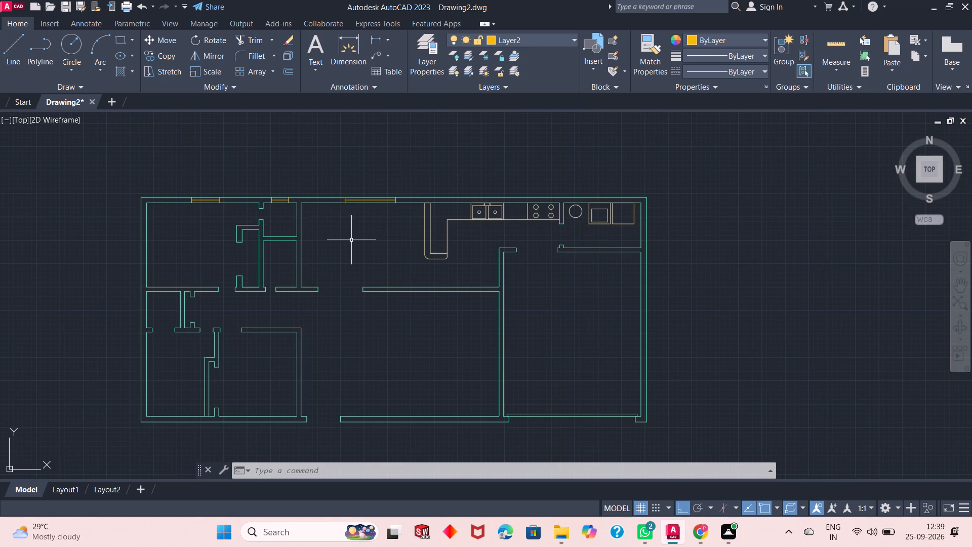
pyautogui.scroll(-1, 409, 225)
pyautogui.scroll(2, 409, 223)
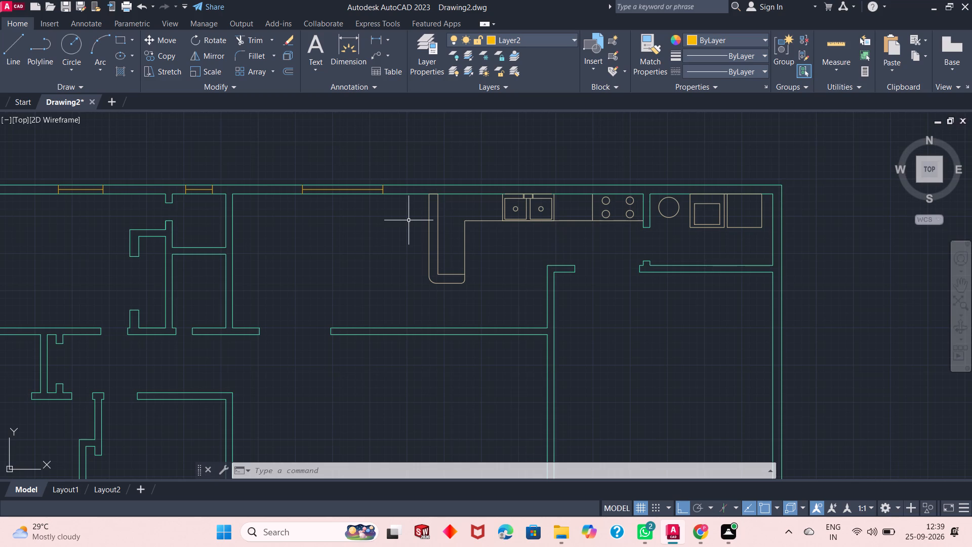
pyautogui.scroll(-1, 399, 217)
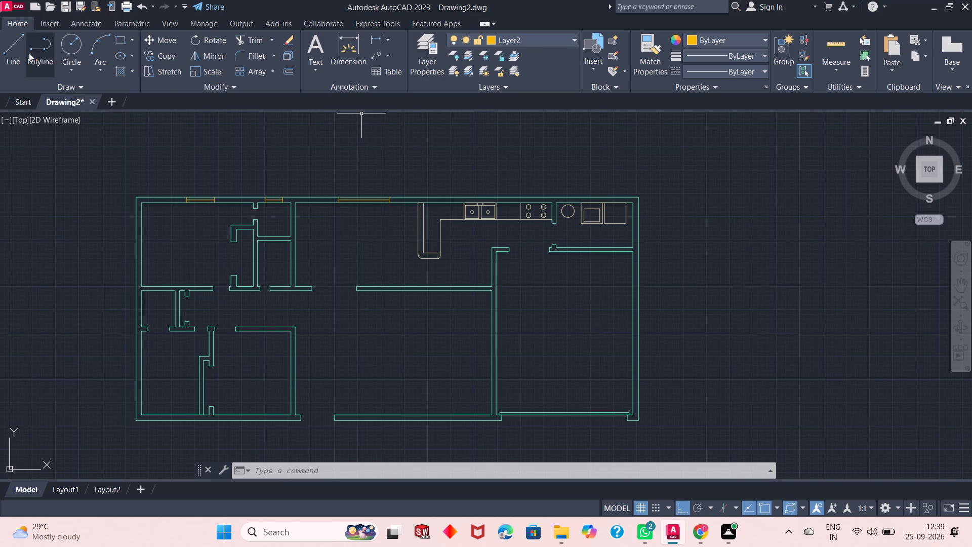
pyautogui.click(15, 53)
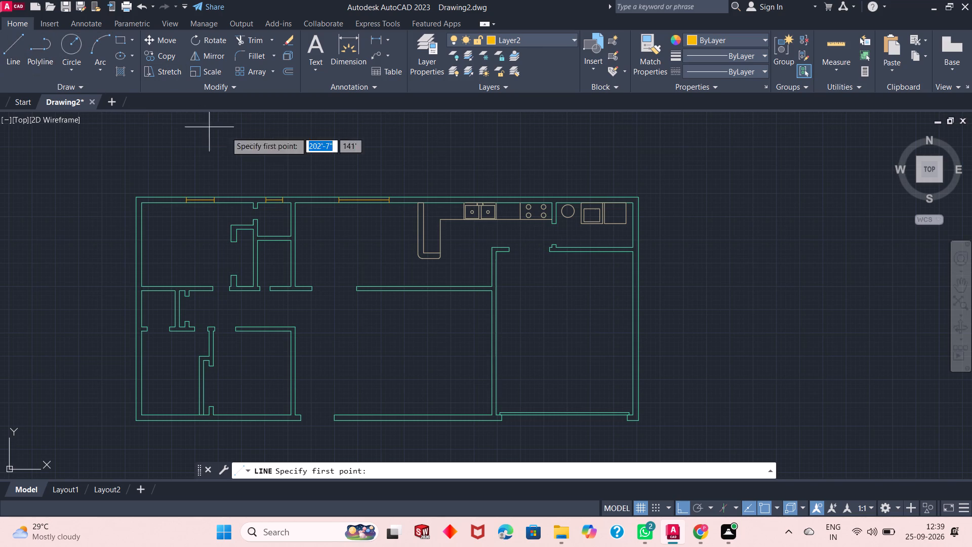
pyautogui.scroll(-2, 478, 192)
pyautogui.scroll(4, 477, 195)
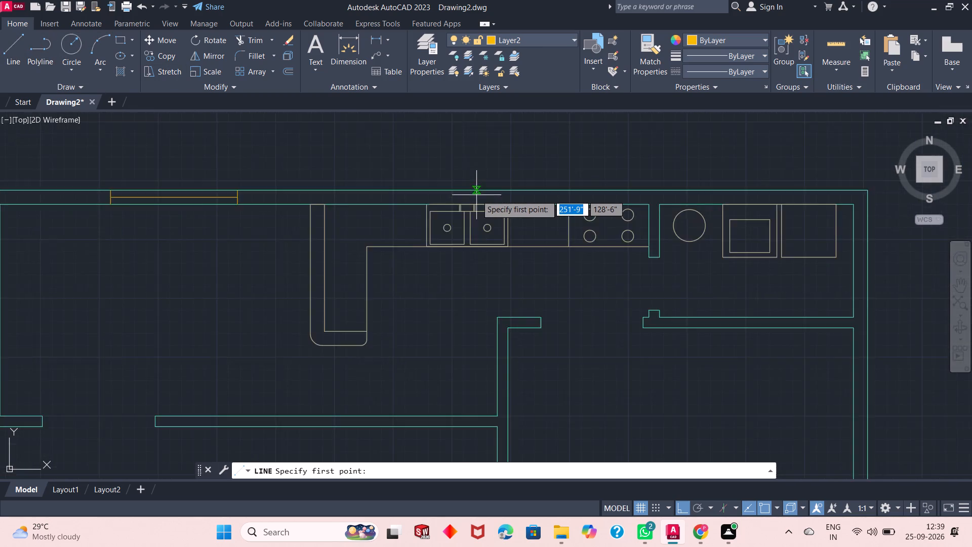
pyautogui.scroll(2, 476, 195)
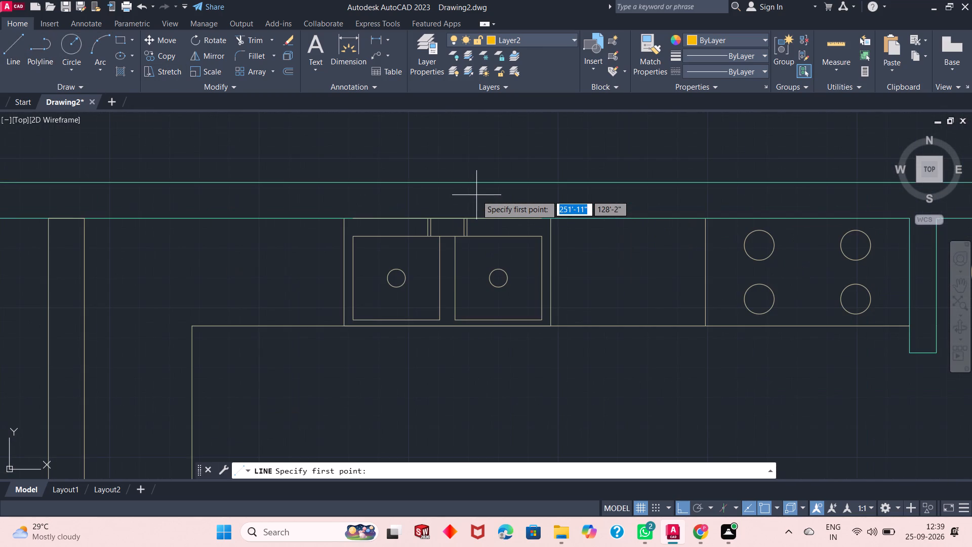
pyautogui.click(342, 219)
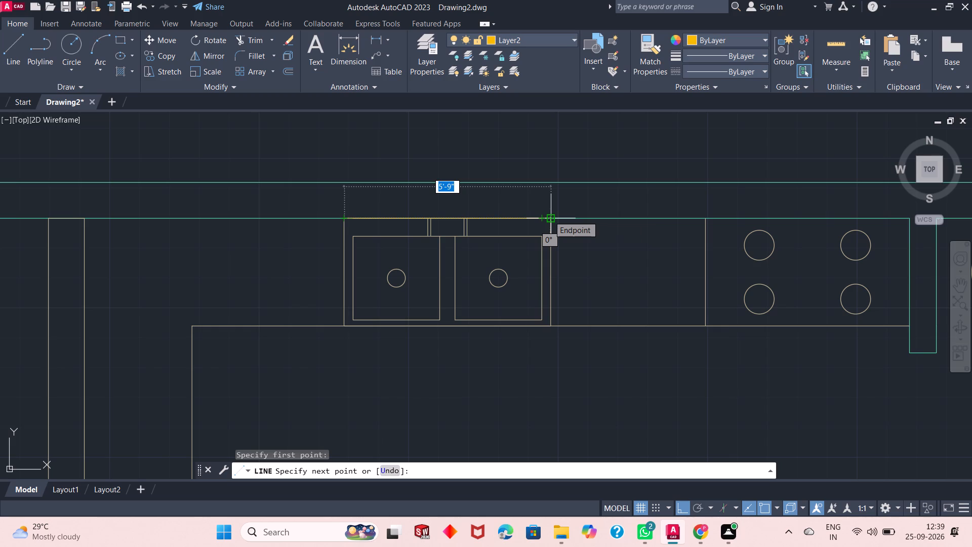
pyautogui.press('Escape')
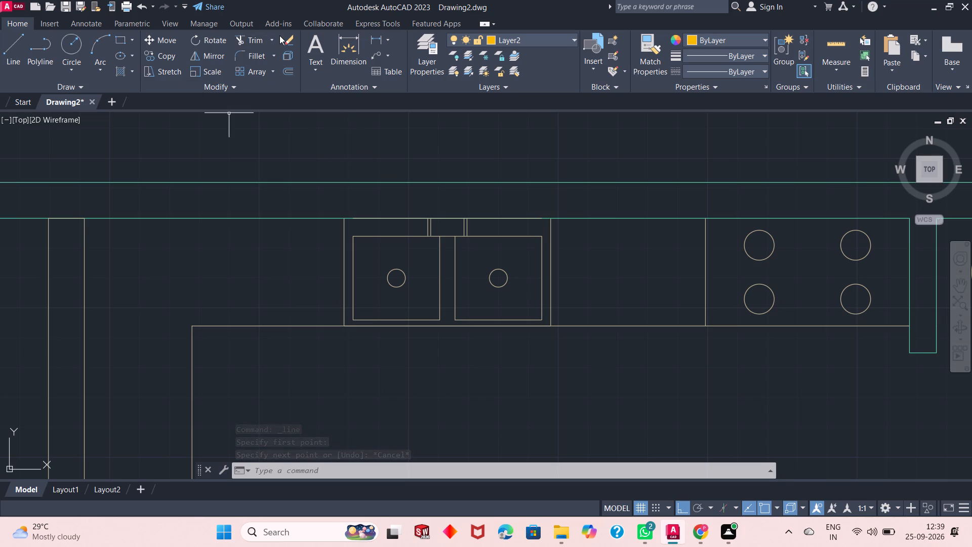
# Draw two vertical Layer2 lines across the top exterior wall, aligned with the left and right edges of the kitchen sink unit.
pyautogui.click(19, 54)
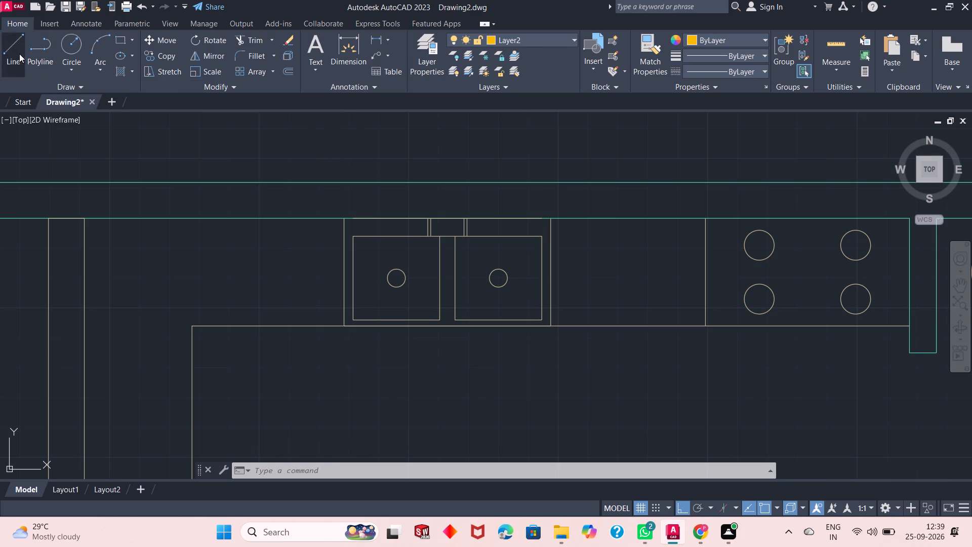
pyautogui.click(344, 217)
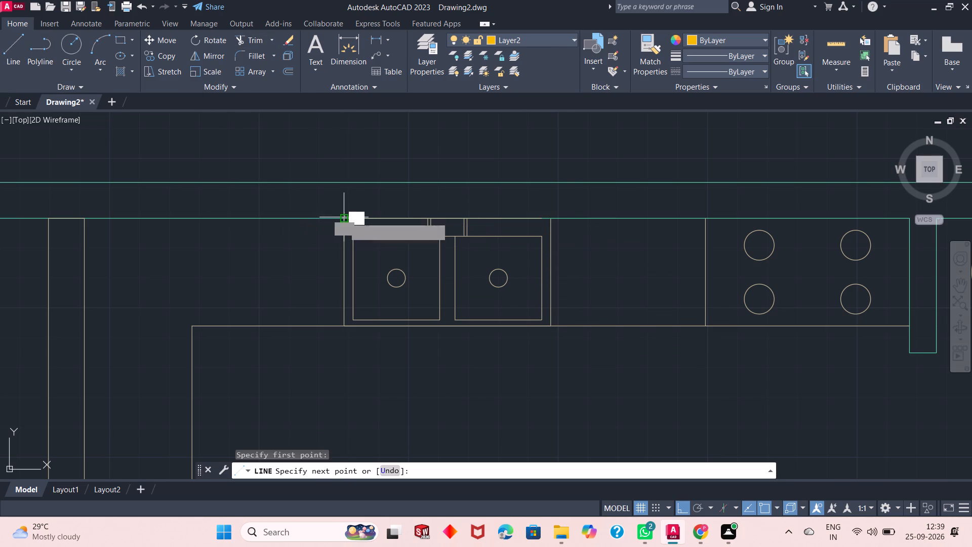
pyautogui.click(345, 185)
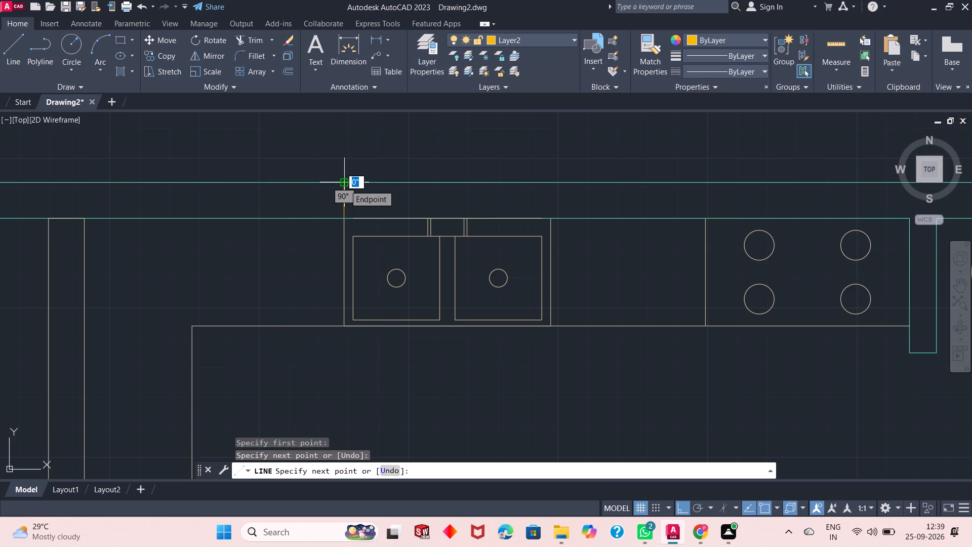
pyautogui.rightClick(353, 162)
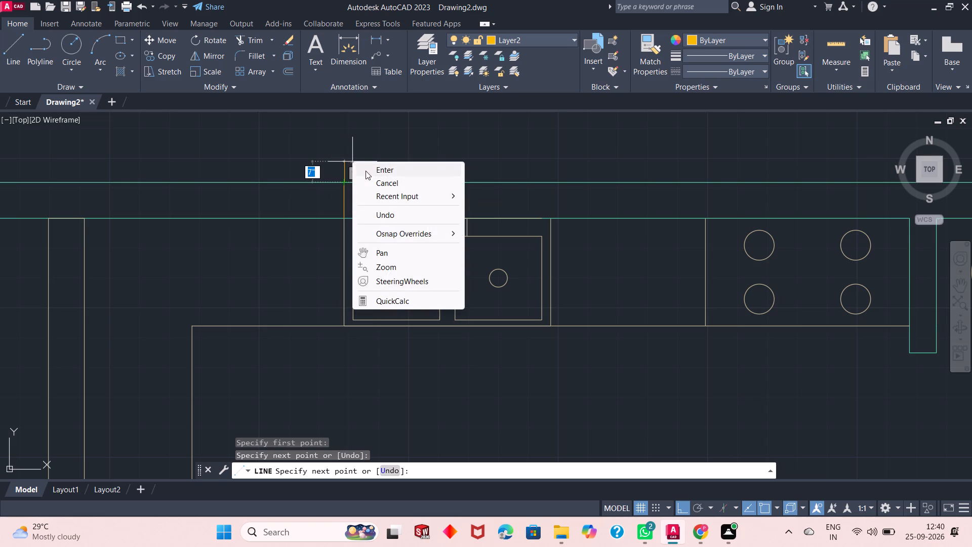
pyautogui.click(367, 171)
pyautogui.click(16, 41)
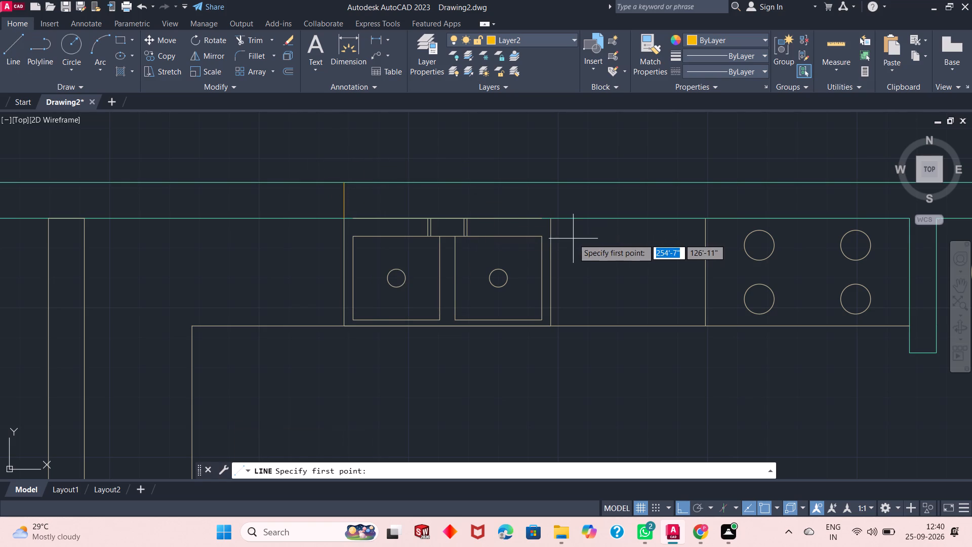
pyautogui.click(552, 216)
pyautogui.click(550, 185)
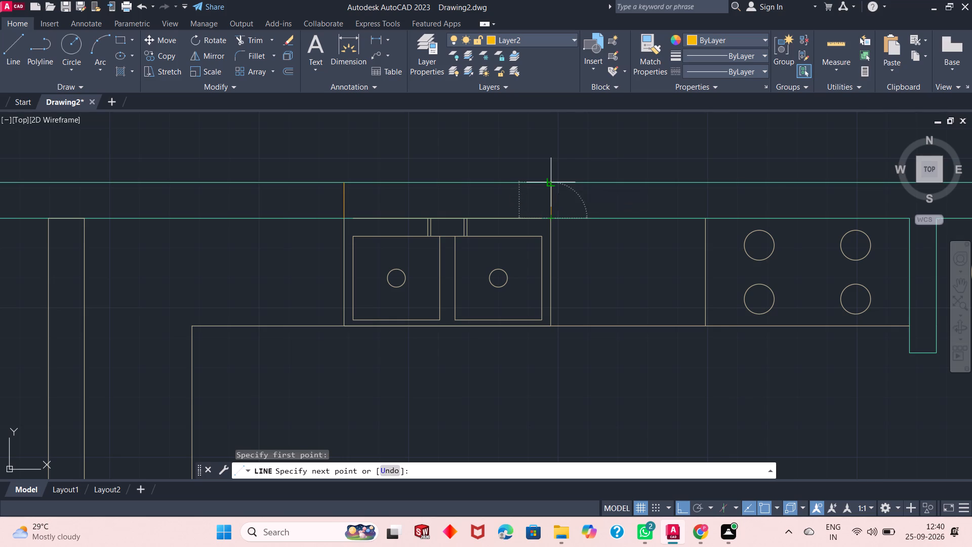
pyautogui.rightClick(550, 185)
pyautogui.click(566, 190)
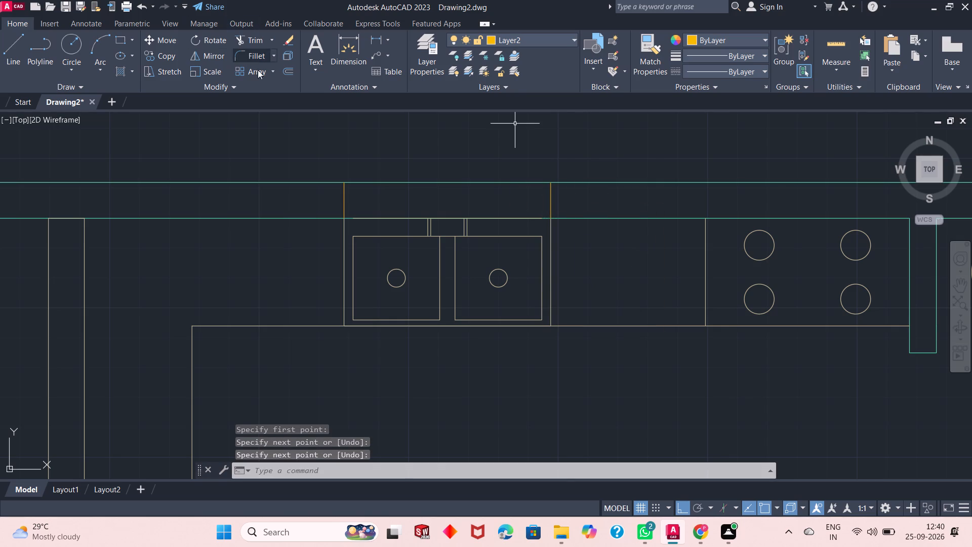
# Offset the two wall-crossing lines above the sink outward by 2" each, using the Through option, and finish the command.
pyautogui.click(282, 71)
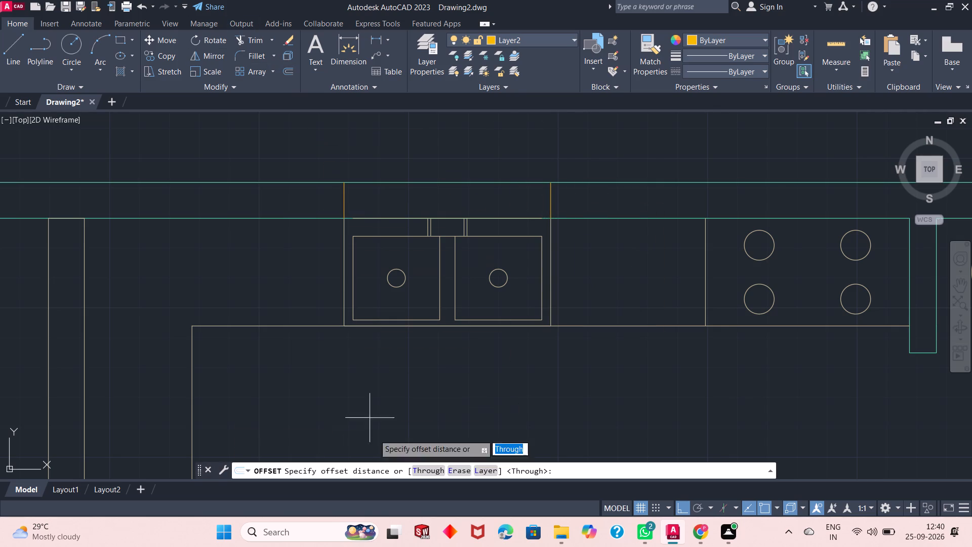
pyautogui.click(430, 470)
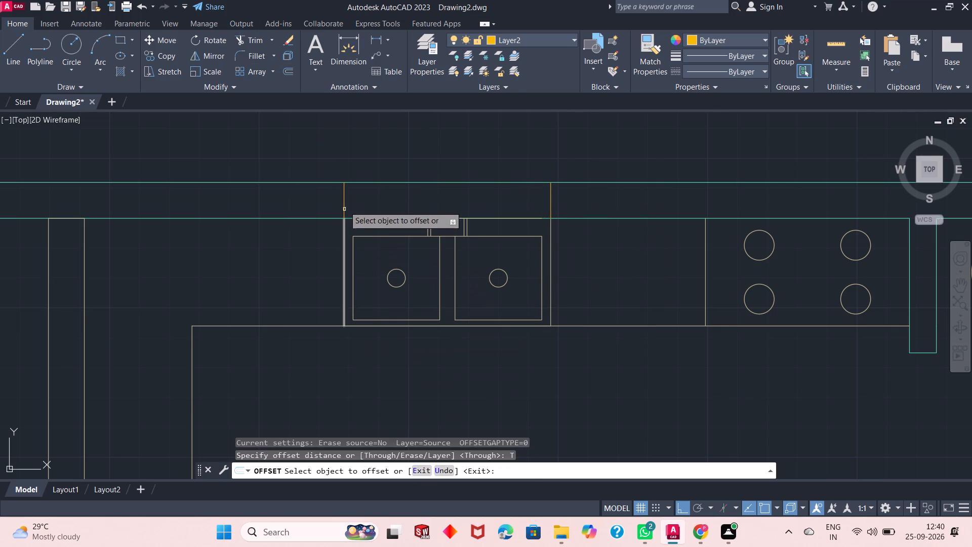
pyautogui.click(344, 201)
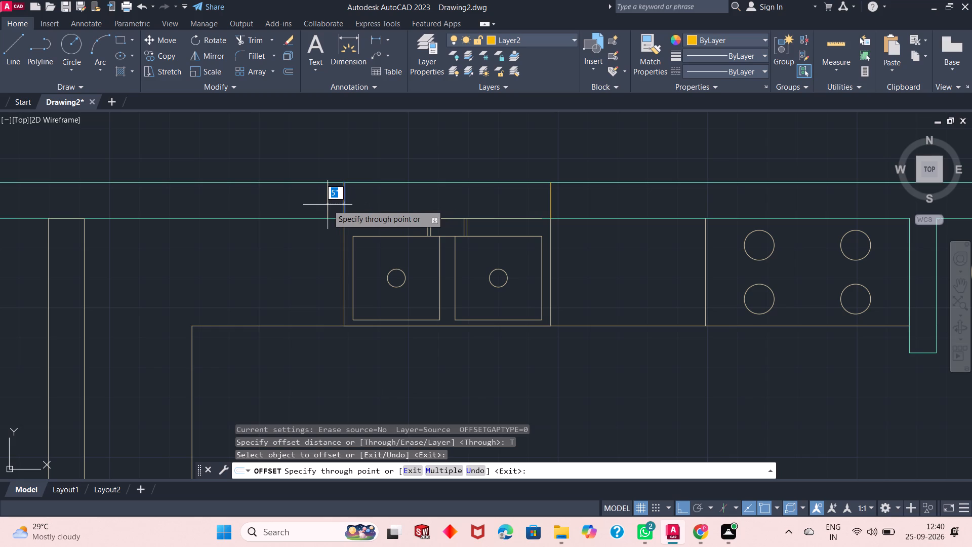
pyautogui.write('2"')
pyautogui.press('Return')
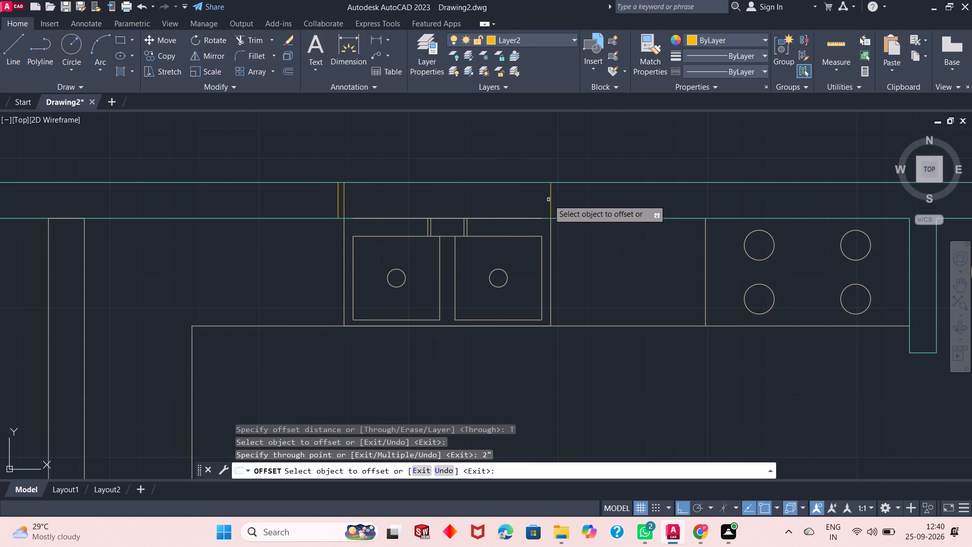
pyautogui.click(548, 200)
pyautogui.click(552, 198)
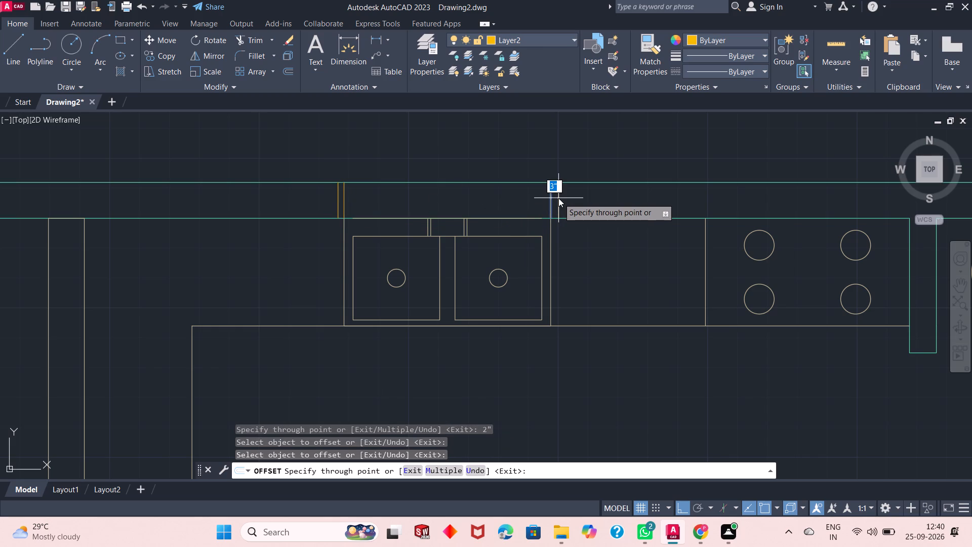
pyautogui.press('2')
pyautogui.hotkey('shift', '"')
pyautogui.press('Return')
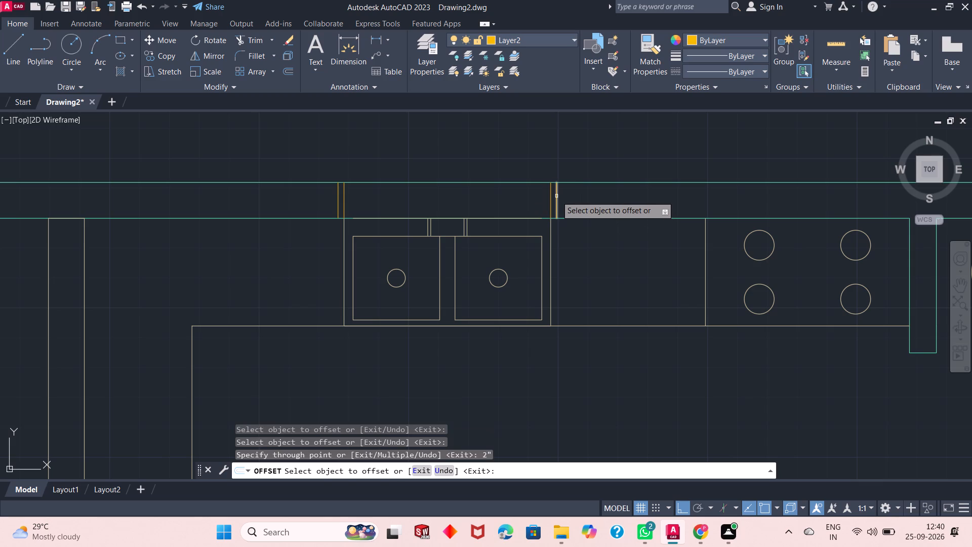
pyautogui.rightClick(475, 145)
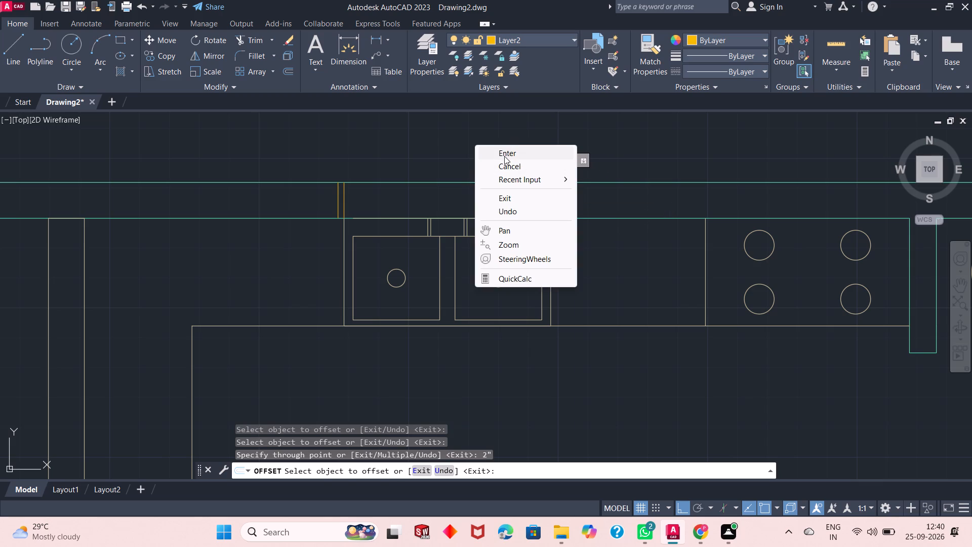
pyautogui.click(505, 150)
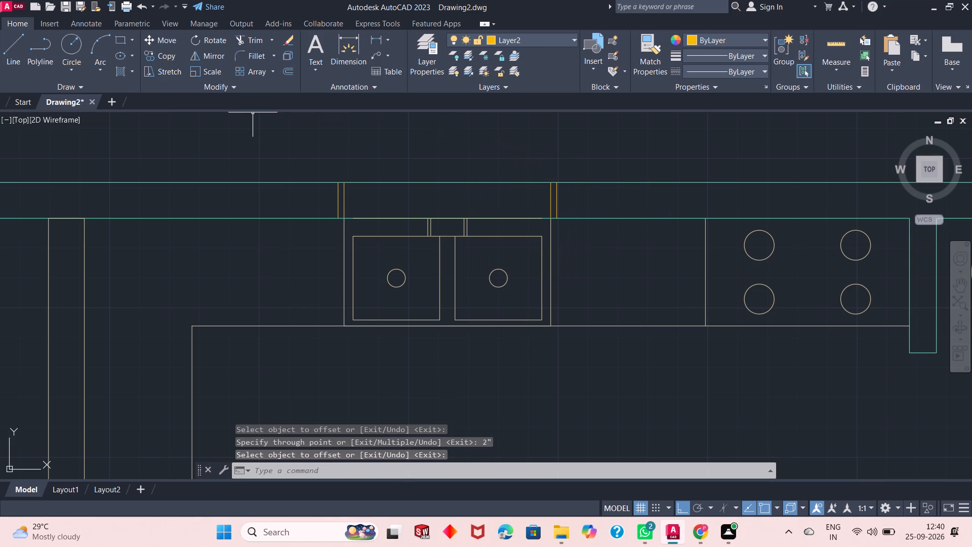
# Erase the two original inner wall-crossing lines aligned with the sink unit's edges.
pyautogui.click(343, 198)
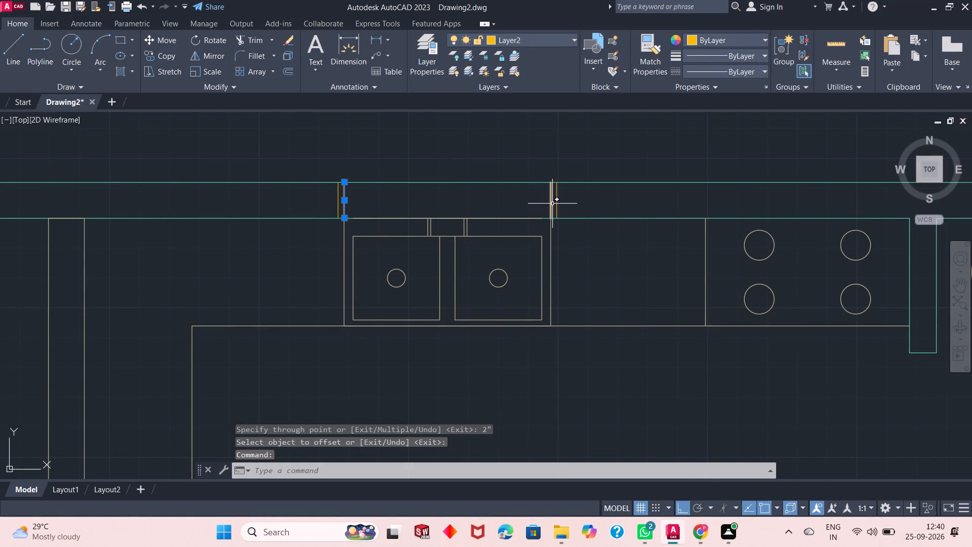
pyautogui.click(551, 205)
pyautogui.rightClick(478, 153)
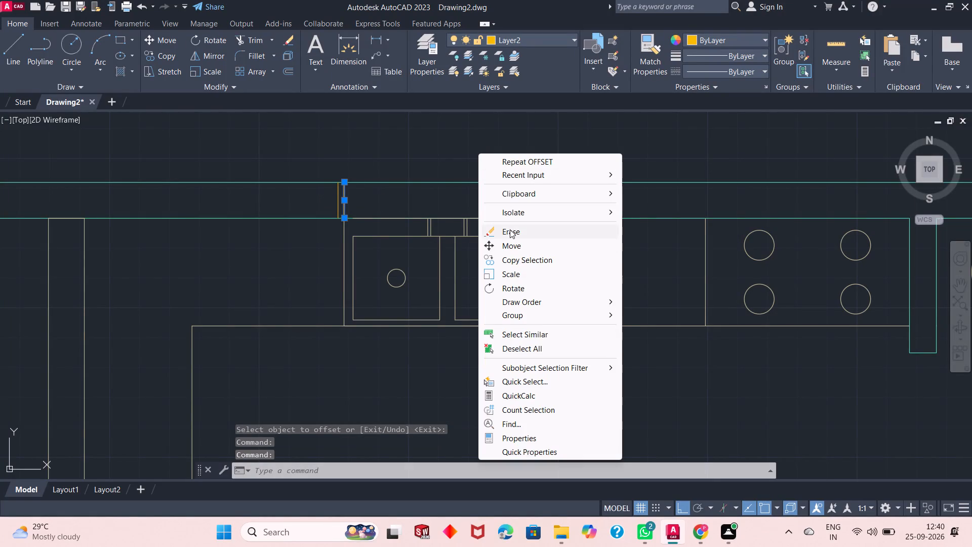
pyautogui.click(510, 231)
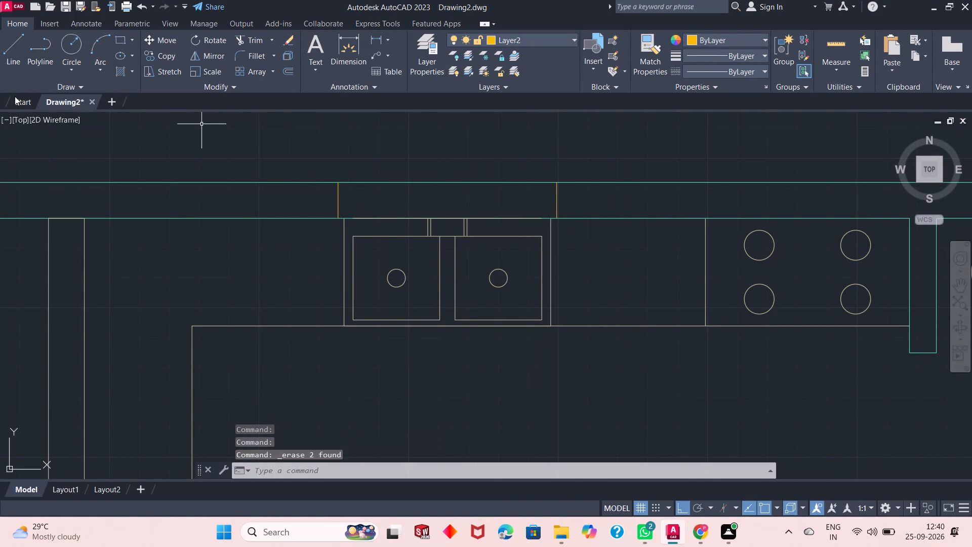
# Draw a horizontal Layer2 line about 6'-1" long joining the midpoints of the two wall-crossing lines above the sink.
pyautogui.click(19, 62)
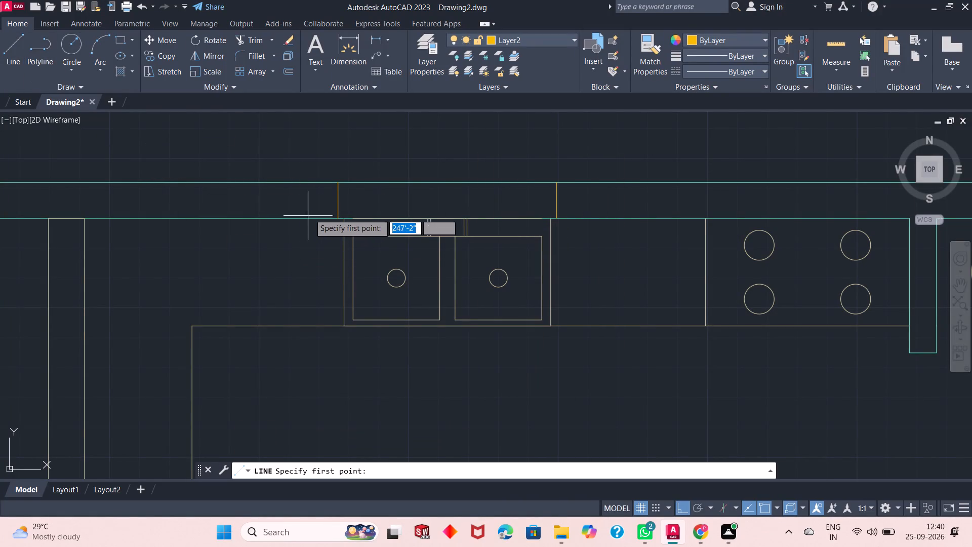
pyautogui.click(335, 199)
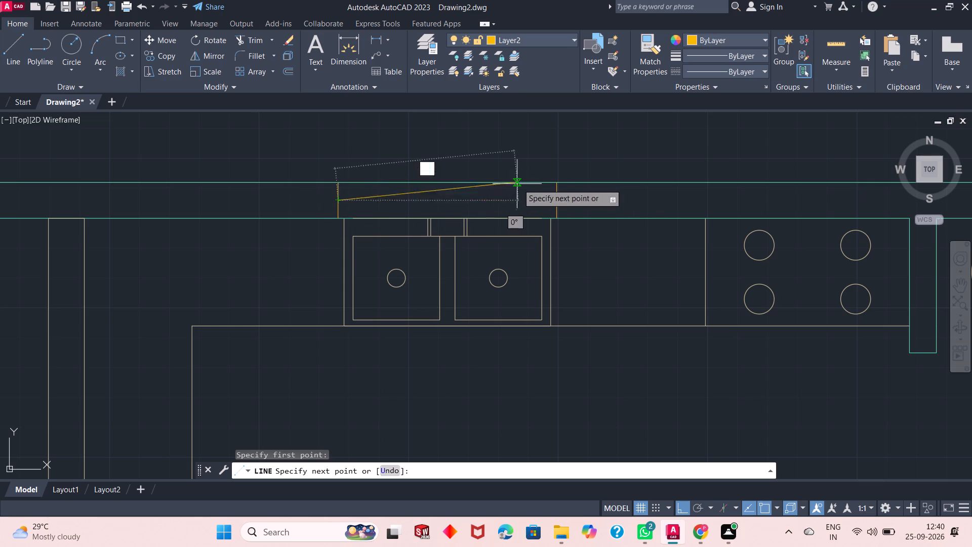
pyautogui.click(555, 199)
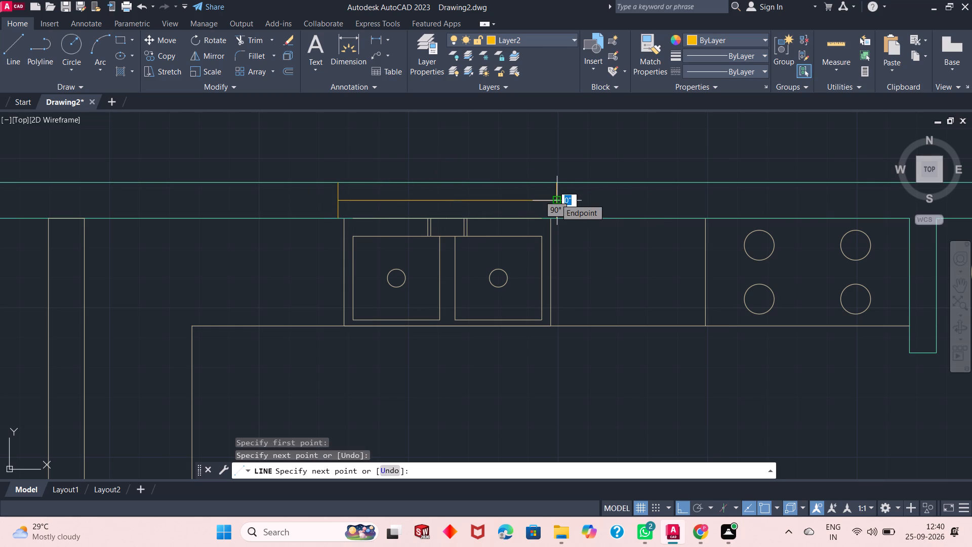
pyautogui.press('Escape')
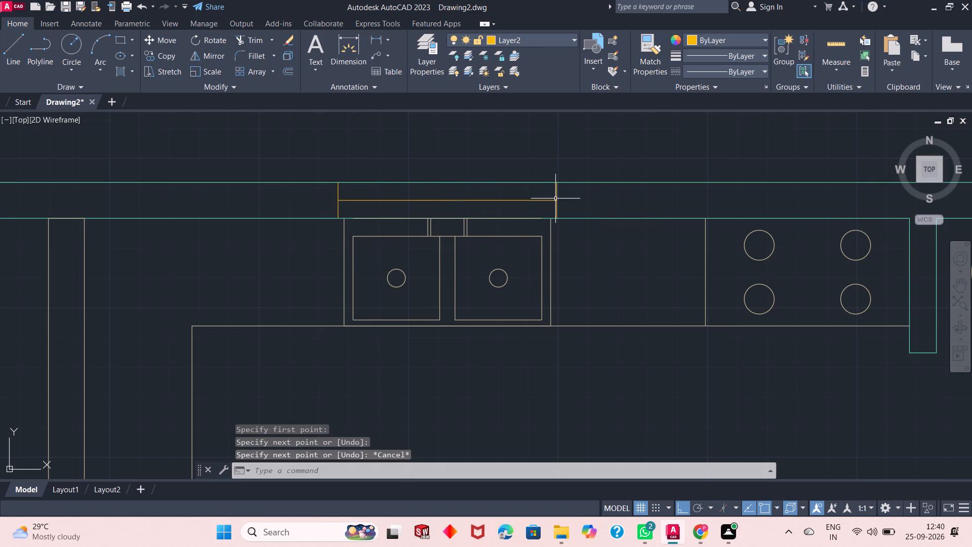
pyautogui.scroll(1, 517, 265)
# Offset the left edge line of the leftmost top-wall window outward by 1', using the Through option, and finish the command.
pyautogui.scroll(-5, 545, 268)
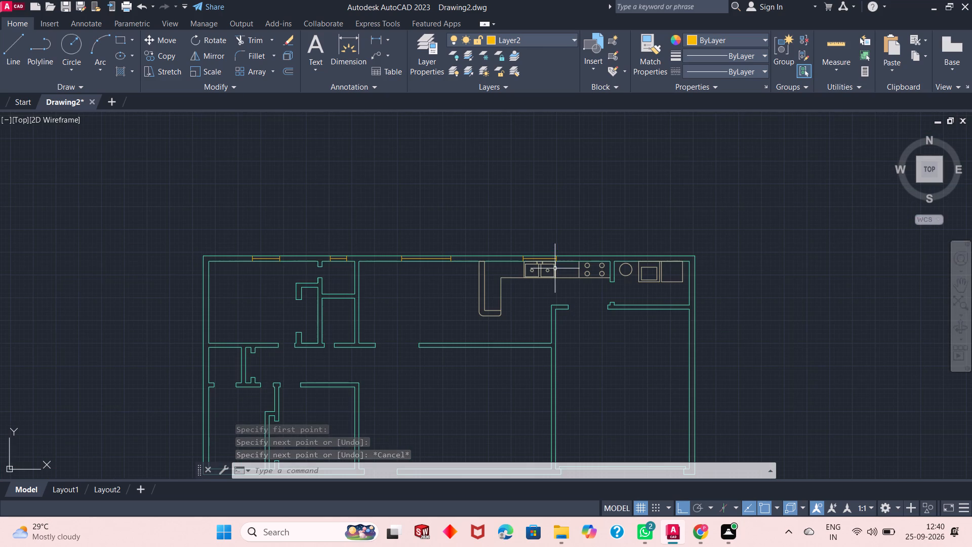
pyautogui.scroll(1, 263, 276)
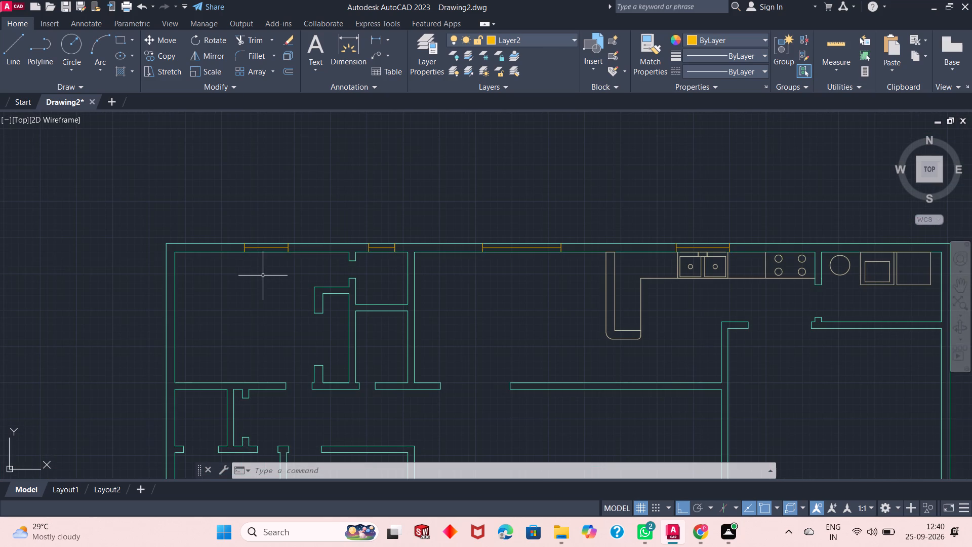
pyautogui.scroll(2, 275, 254)
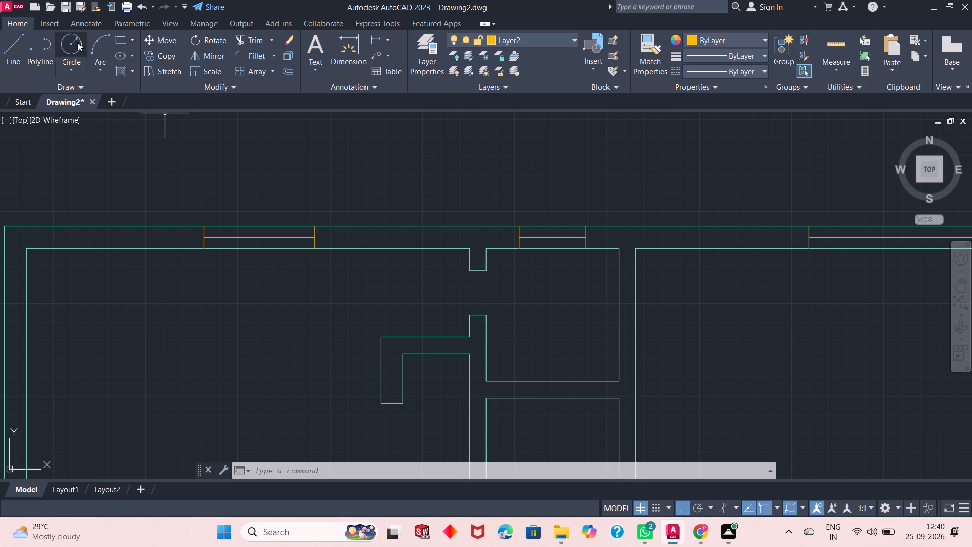
pyautogui.click(287, 72)
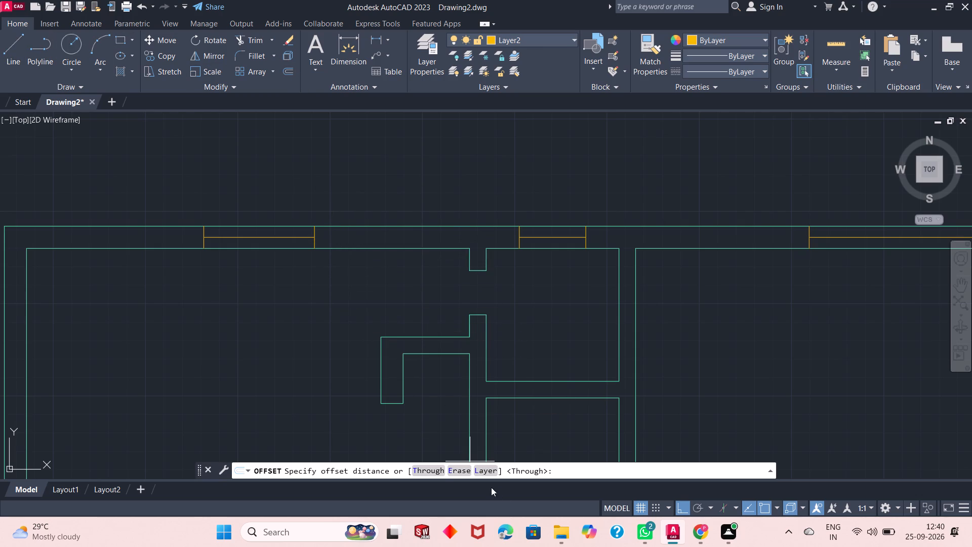
pyautogui.click(433, 470)
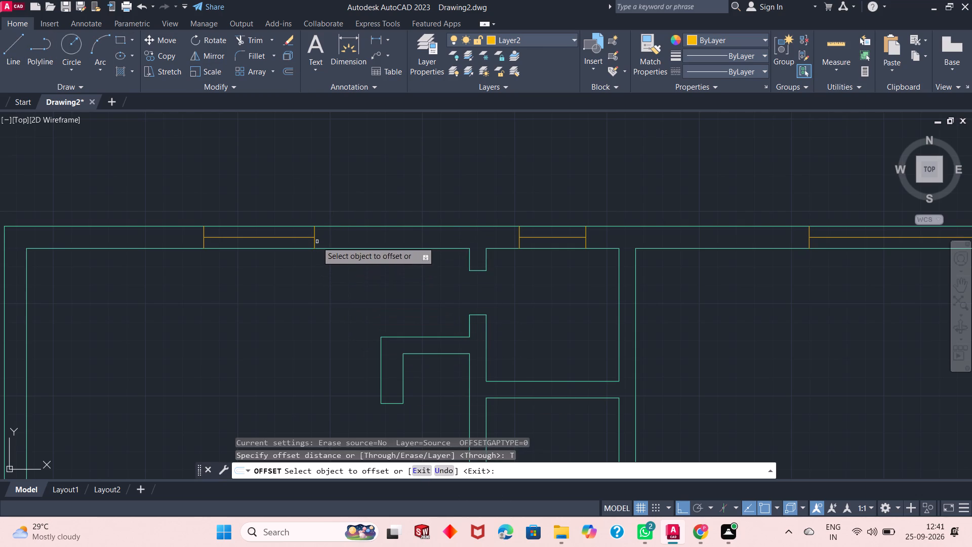
pyautogui.click(205, 241)
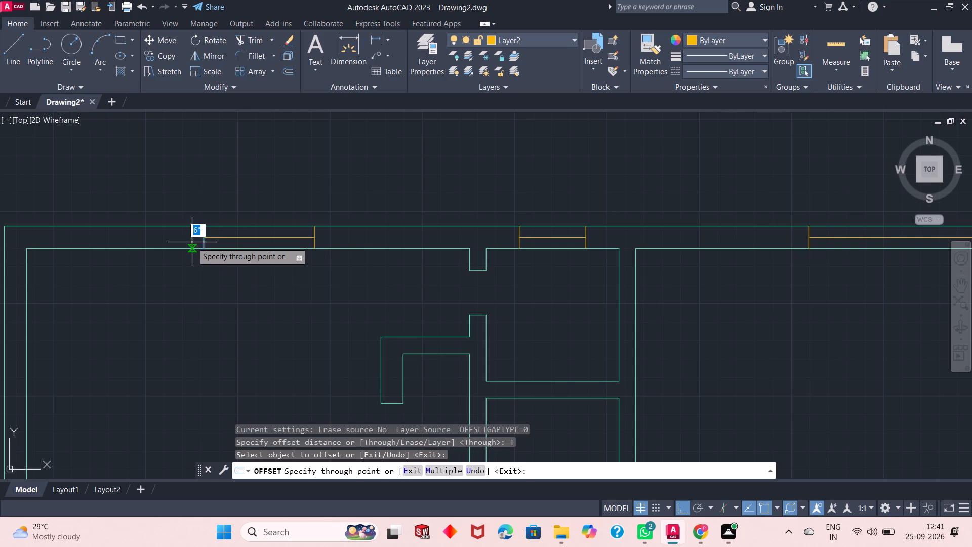
pyautogui.press('1')
pyautogui.press("'")
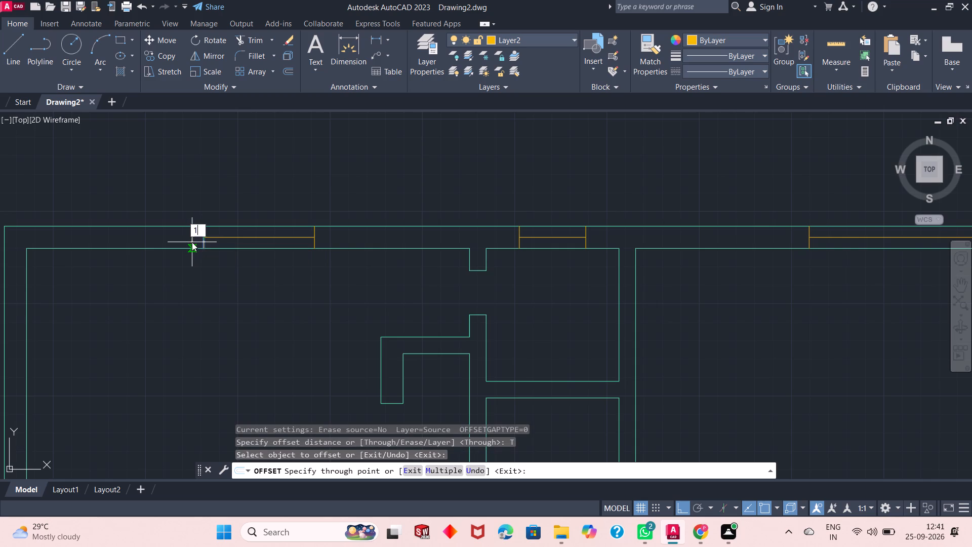
pyautogui.press('Return')
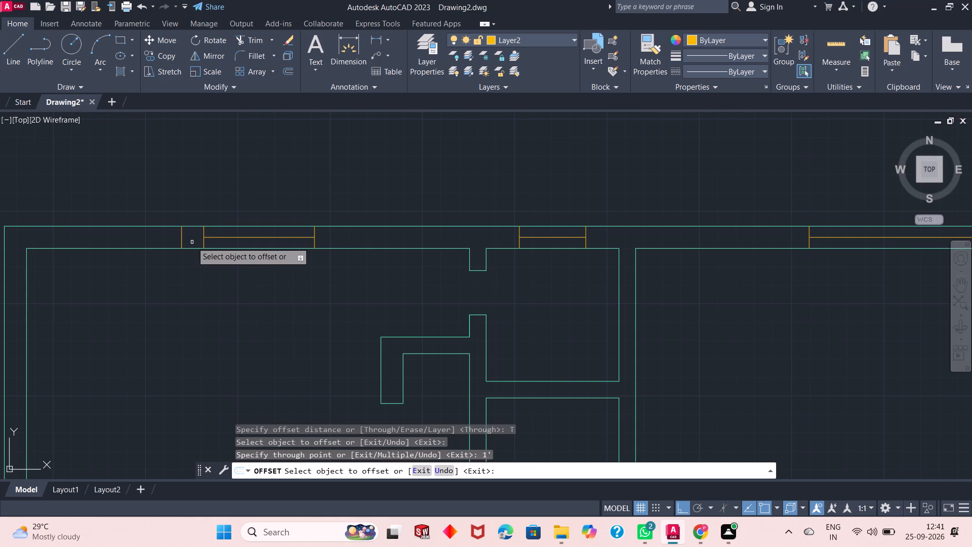
pyautogui.rightClick(219, 176)
pyautogui.click(228, 183)
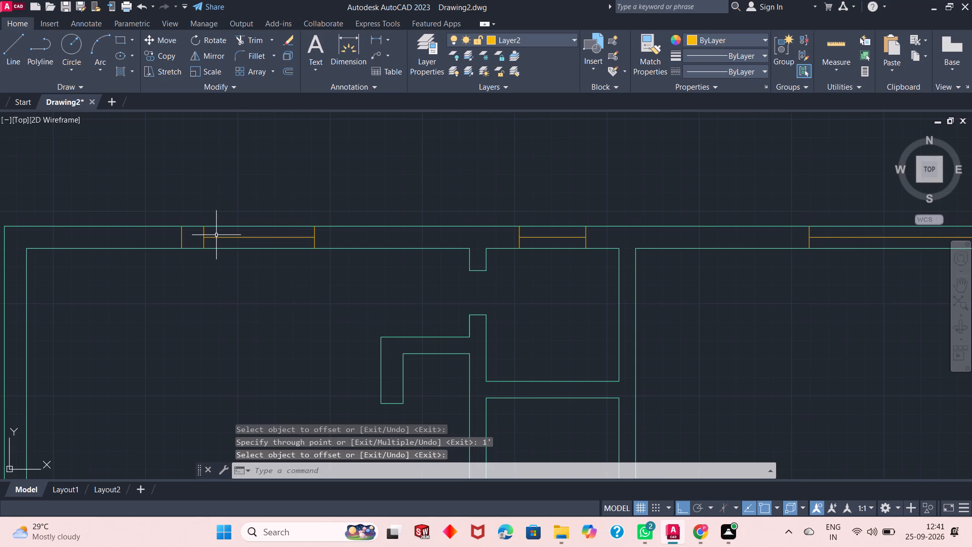
# Erase the leftmost window's original left edge line together with its horizontal centre line.
pyautogui.click(216, 240)
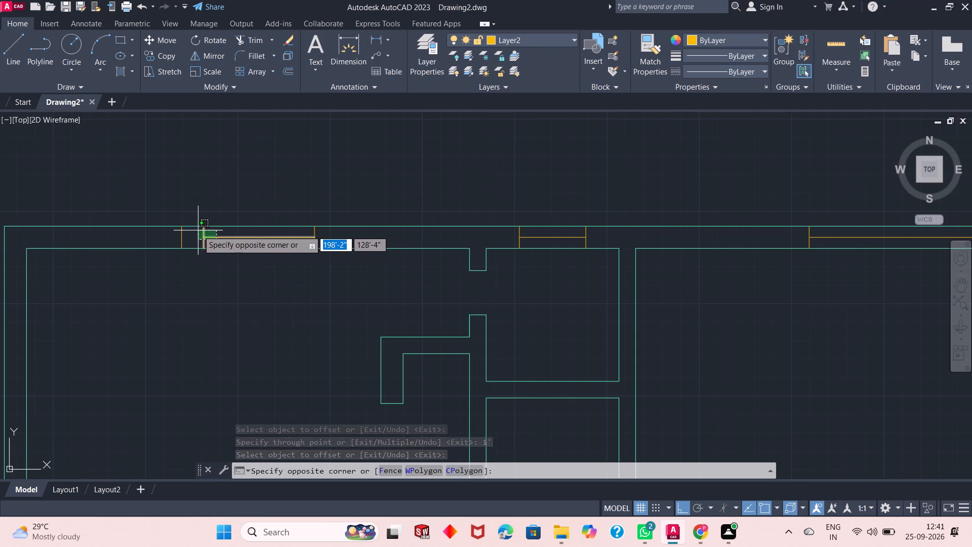
pyautogui.click(198, 230)
pyautogui.rightClick(226, 217)
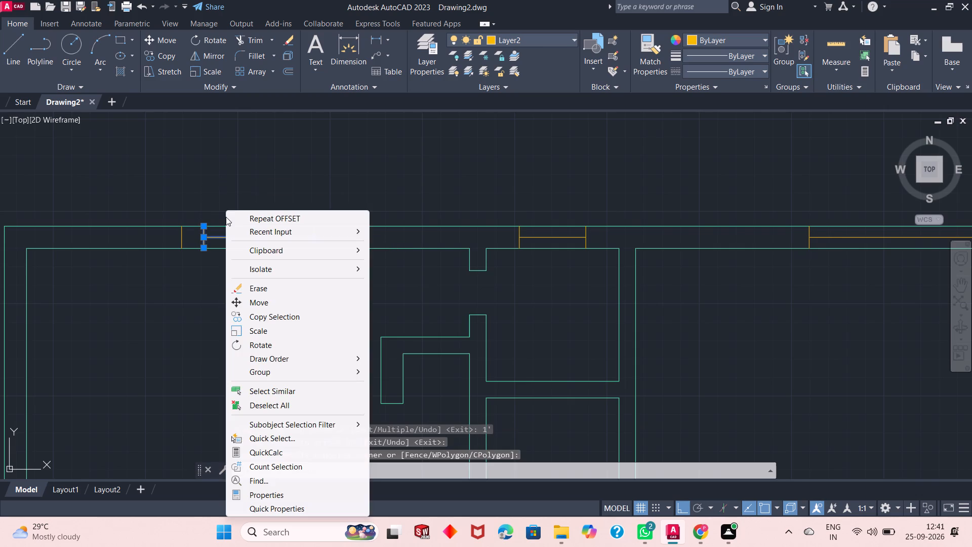
pyautogui.click(251, 286)
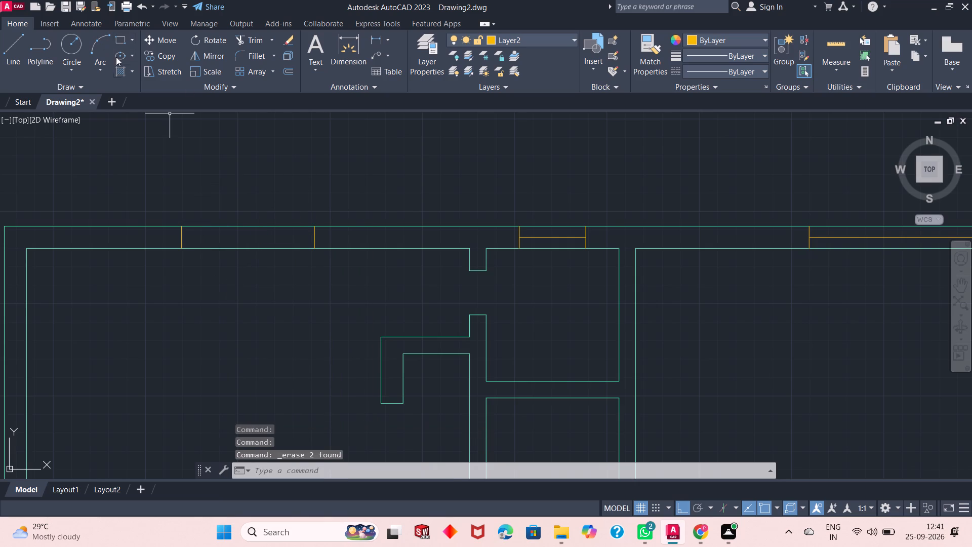
# Draw a horizontal Layer2 line joining the midpoints of the leftmost window's new left edge line and its right edge line.
pyautogui.click(3, 49)
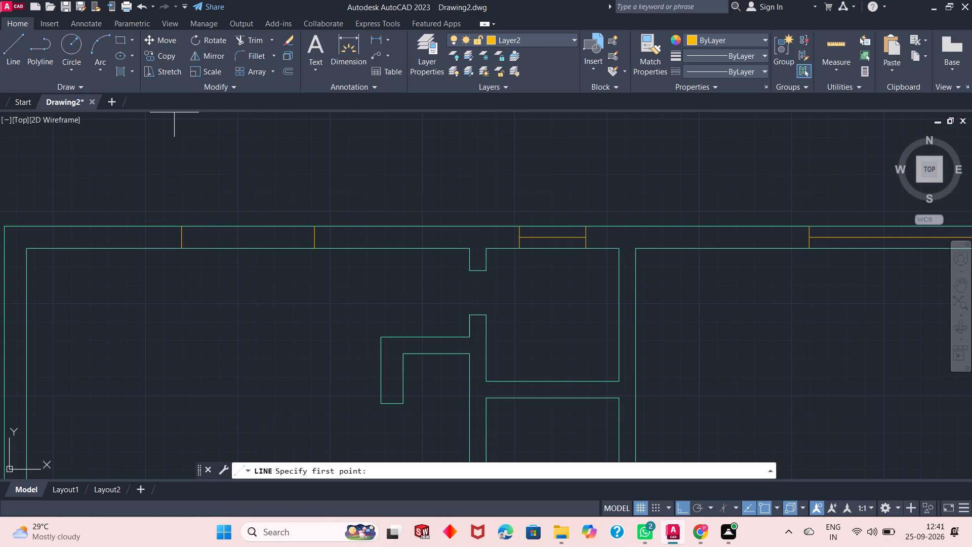
pyautogui.click(183, 241)
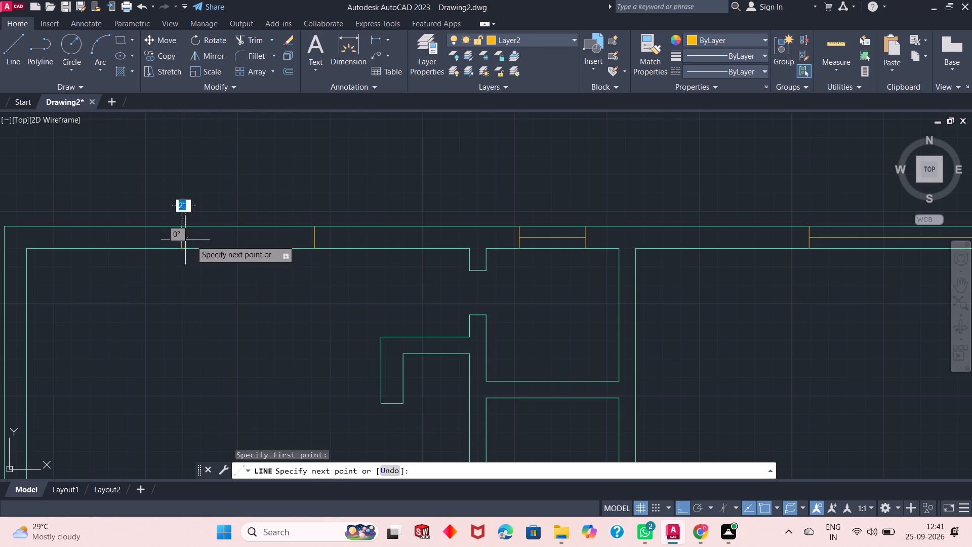
pyautogui.click(317, 239)
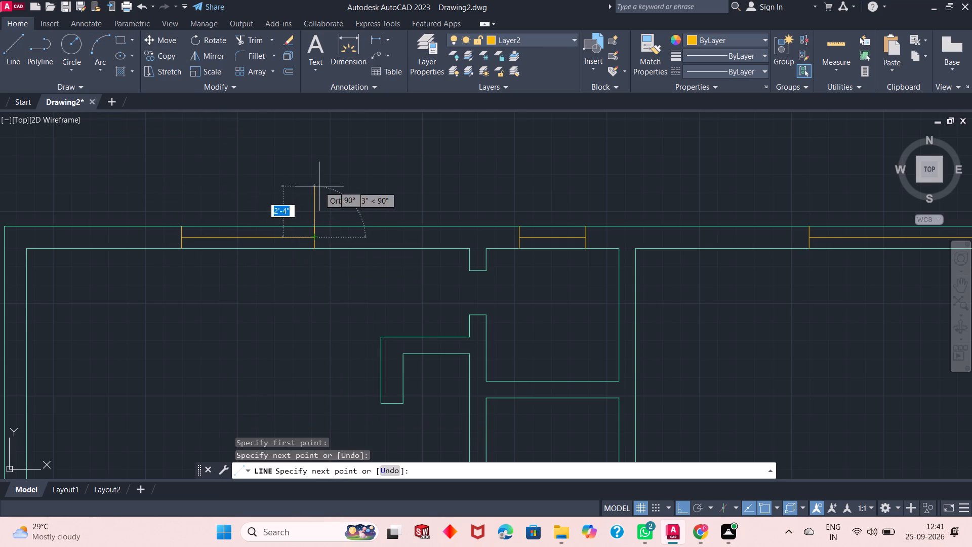
pyautogui.rightClick(319, 185)
pyautogui.click(340, 195)
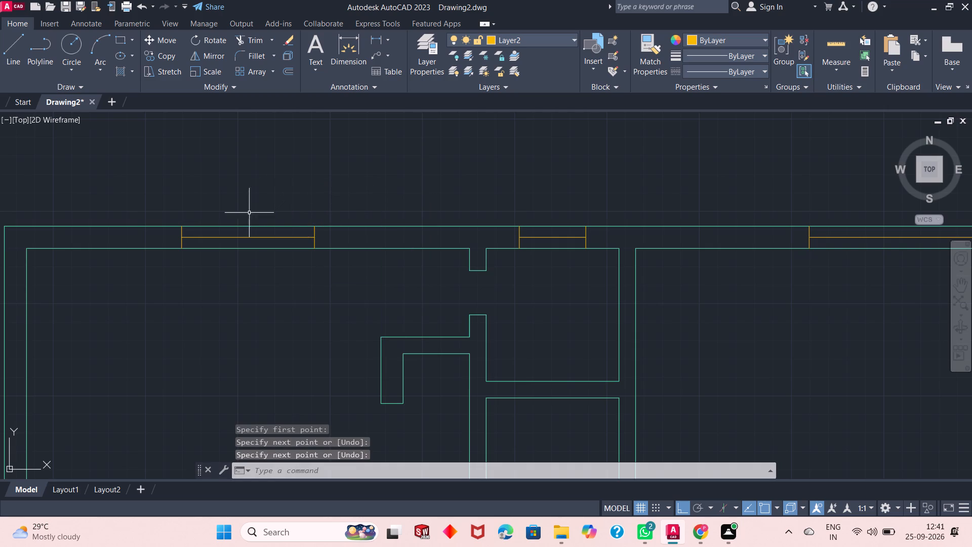
# Examine the windows along the top exterior wall and the overall plan around the kitchen and the right exterior wall.
pyautogui.scroll(2, 197, 257)
pyautogui.scroll(-4, 169, 208)
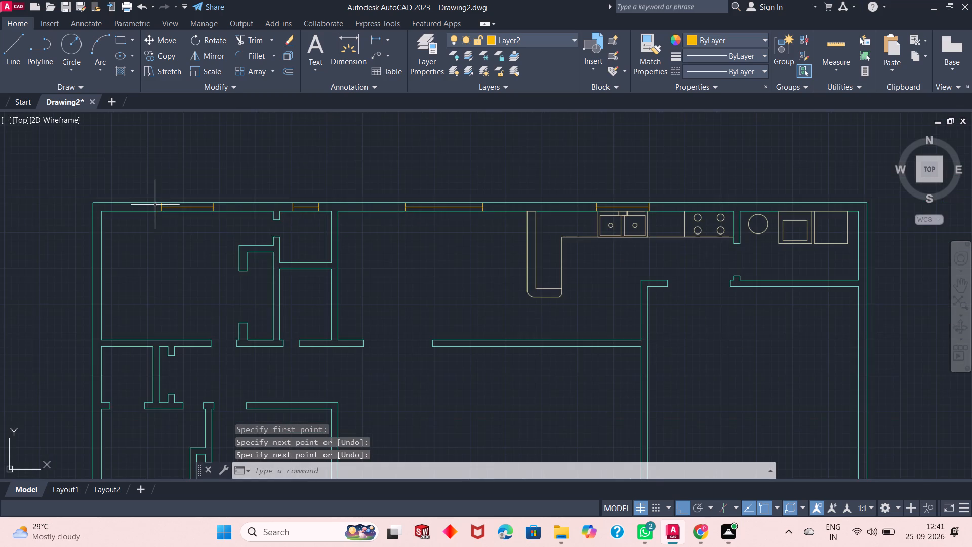
pyautogui.scroll(1, 166, 227)
pyautogui.scroll(-2, 165, 202)
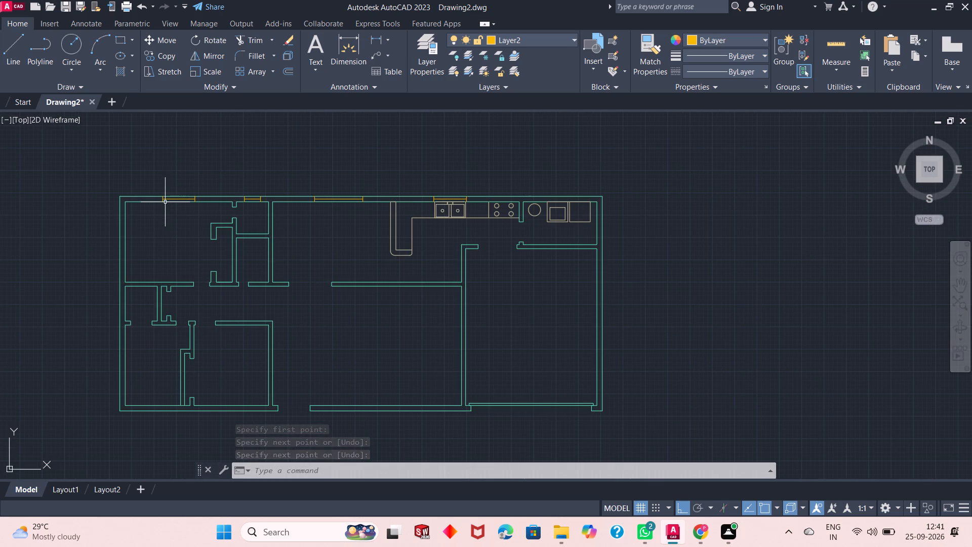
pyautogui.scroll(1, 253, 202)
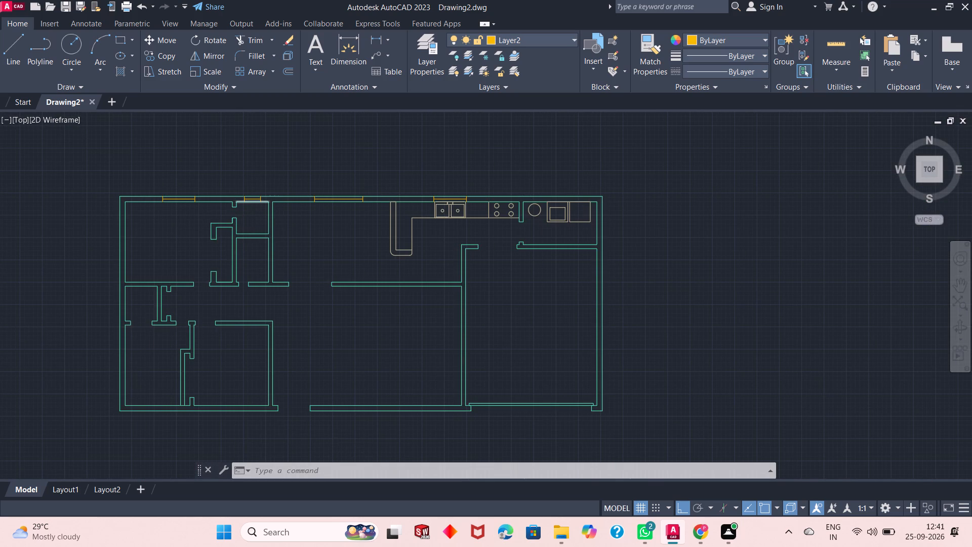
pyautogui.scroll(1, 576, 213)
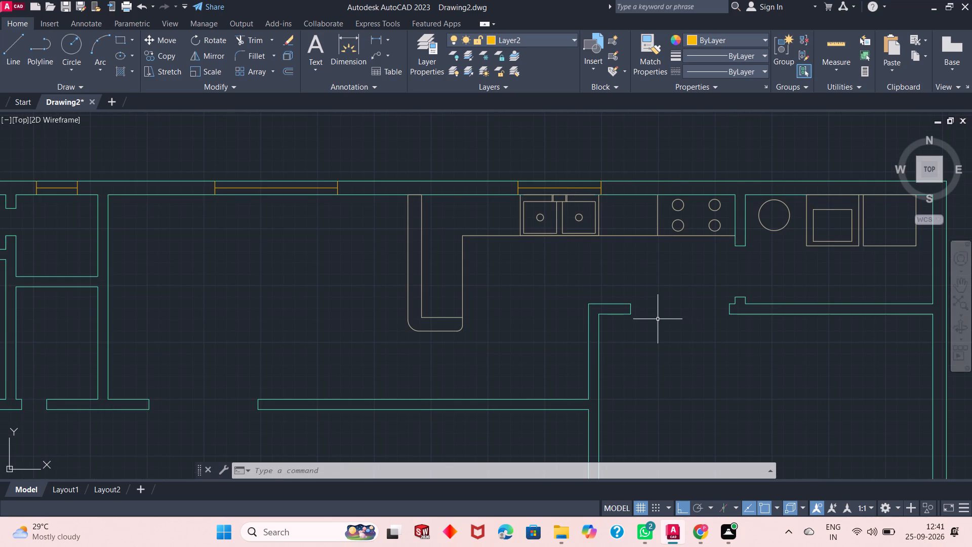
pyautogui.scroll(1, 597, 278)
pyautogui.scroll(-1, 594, 274)
pyautogui.scroll(-1, 499, 241)
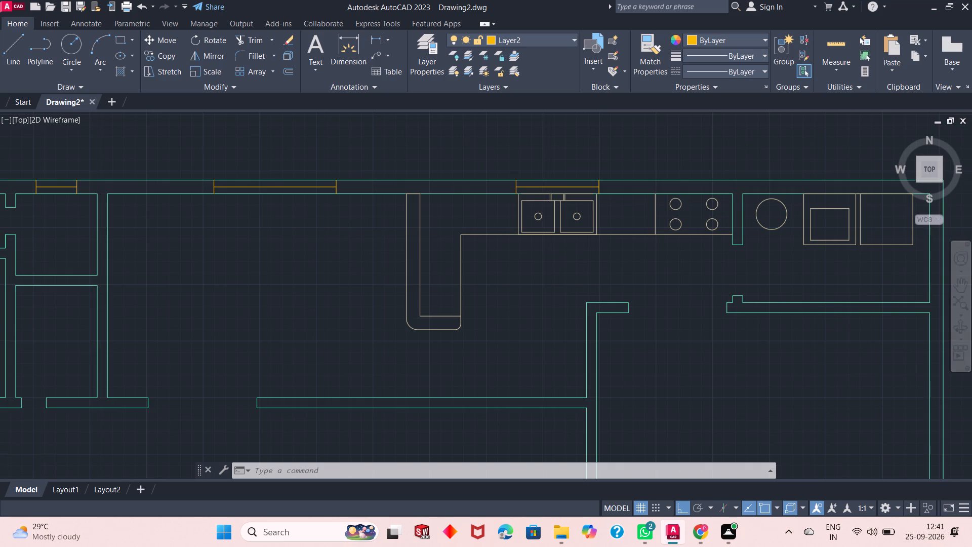
pyautogui.scroll(-1, 499, 241)
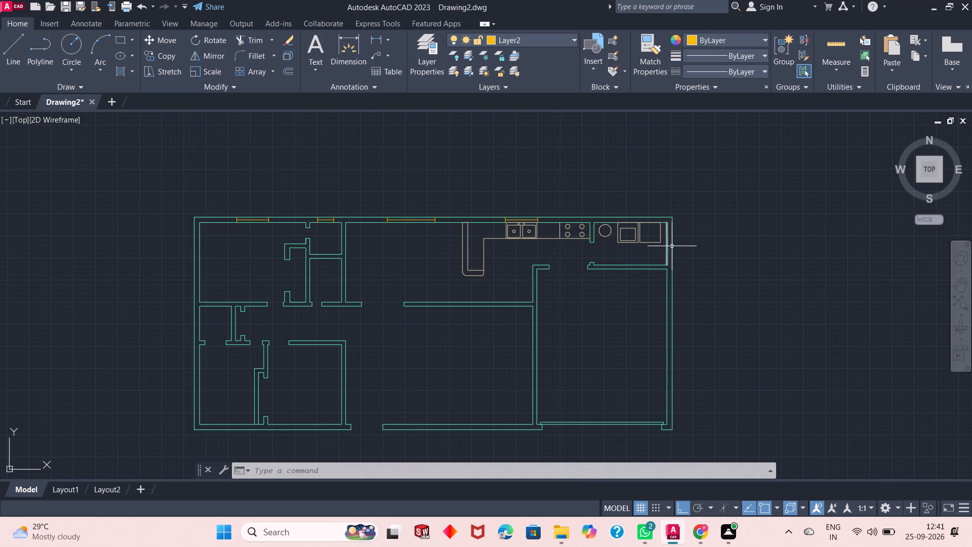
# Draw a horizontal Layer2 line across the right exterior wall, starting at the top-right inner corner of the room beside the stove.
pyautogui.scroll(3, 670, 245)
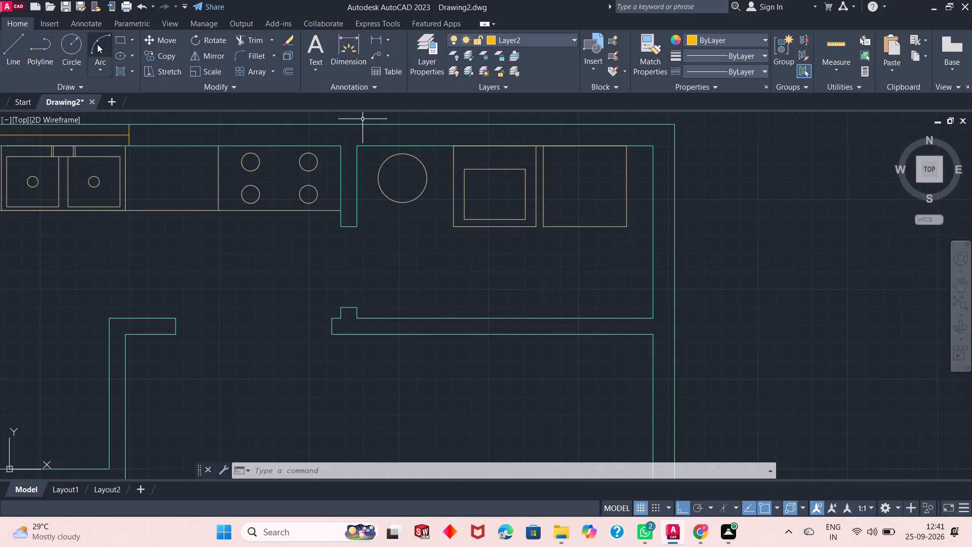
pyautogui.click(12, 48)
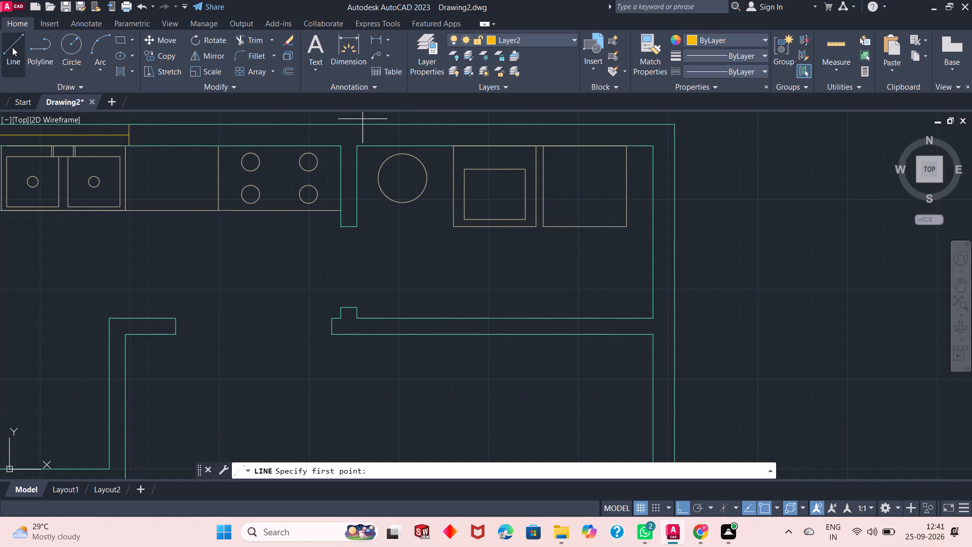
pyautogui.click(652, 145)
pyautogui.click(673, 144)
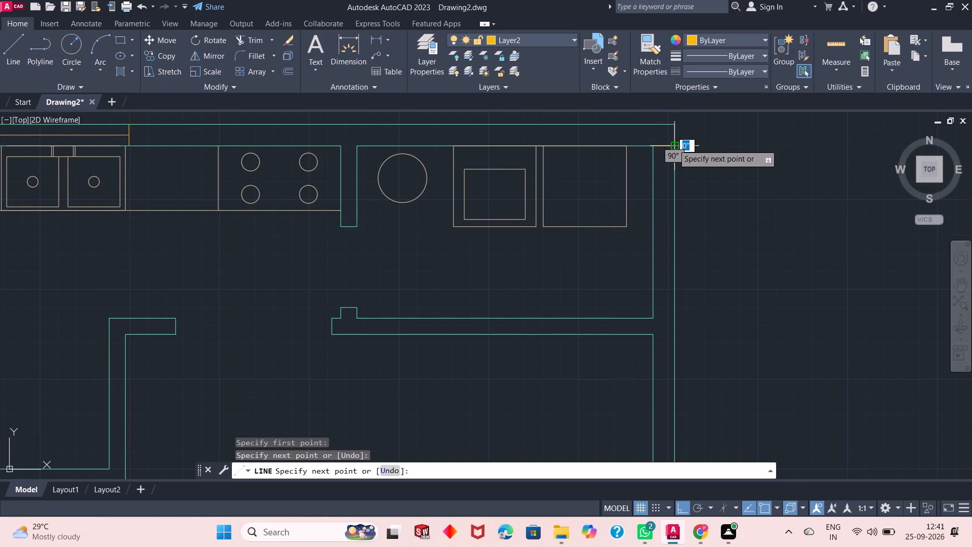
pyautogui.rightClick(743, 141)
pyautogui.click(770, 147)
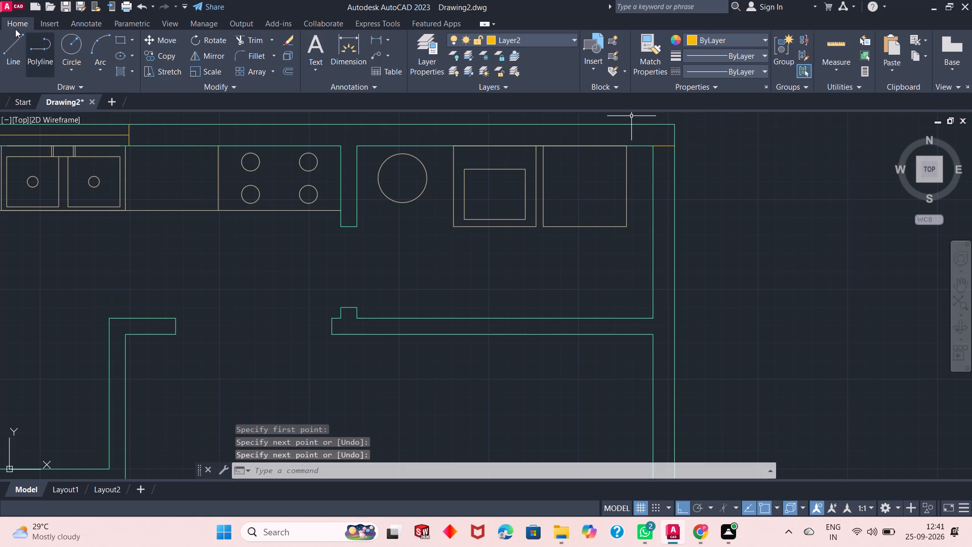
# Using Offset with the Through option, offset the right-wall crossing line 2'10" down, offset that copy 3' further down, and finish the command.
pyautogui.click(285, 74)
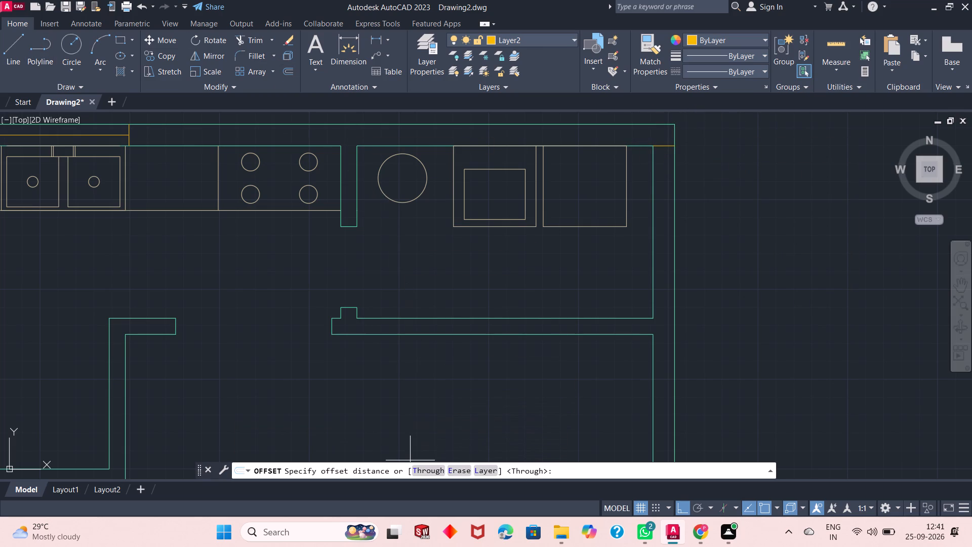
pyautogui.click(430, 472)
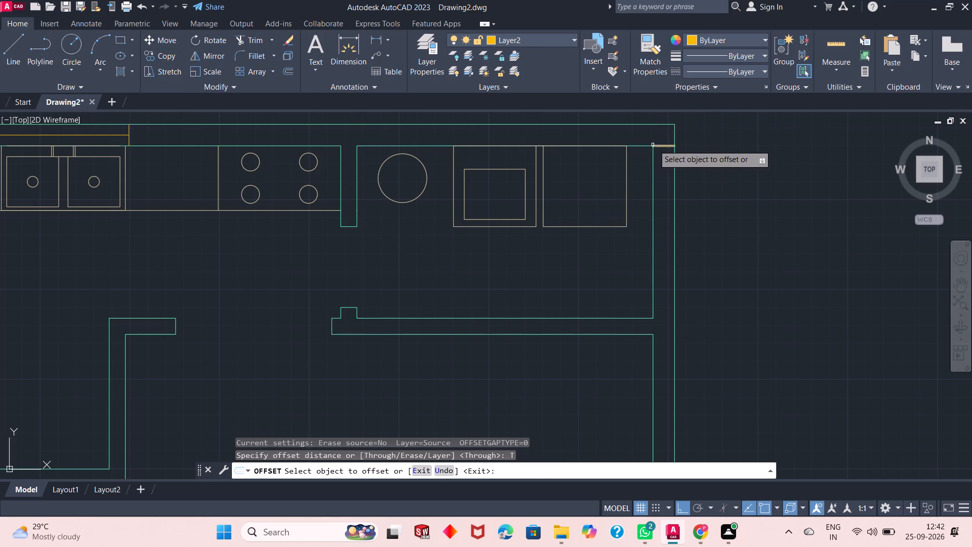
pyautogui.click(661, 148)
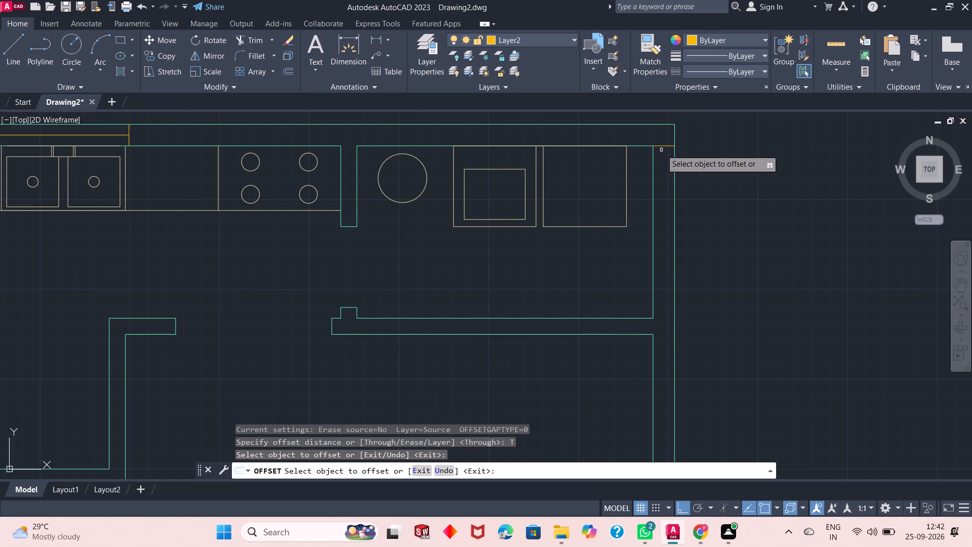
pyautogui.click(662, 146)
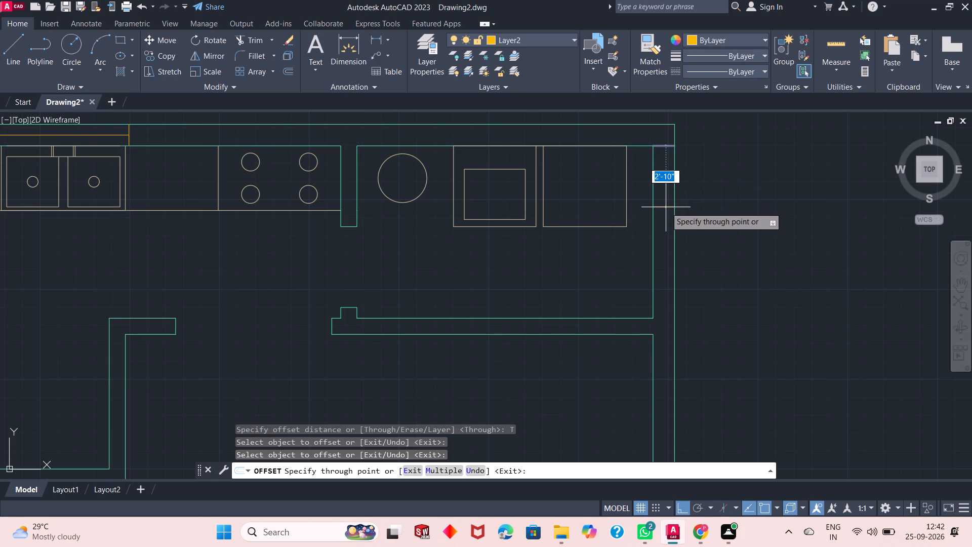
pyautogui.write('2\'10"')
pyautogui.press('Return')
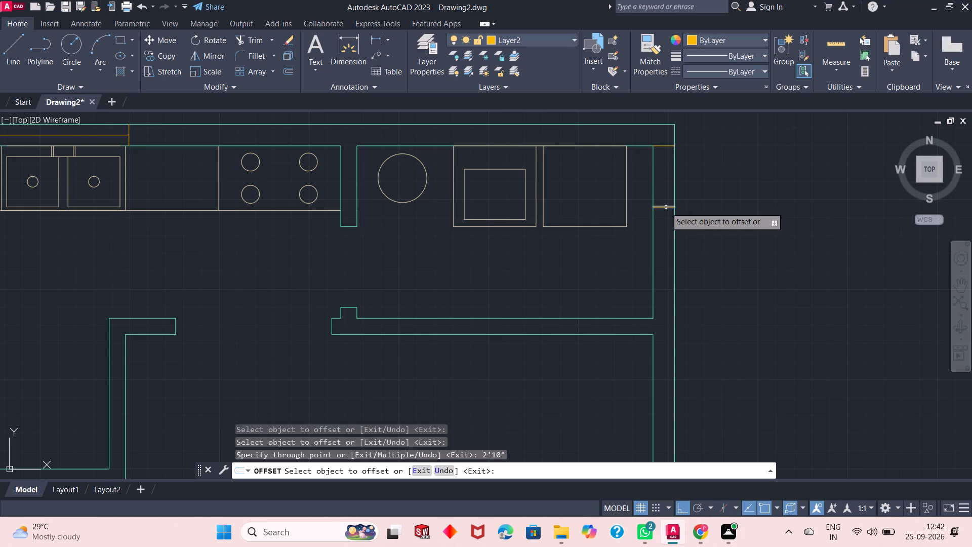
pyautogui.click(665, 208)
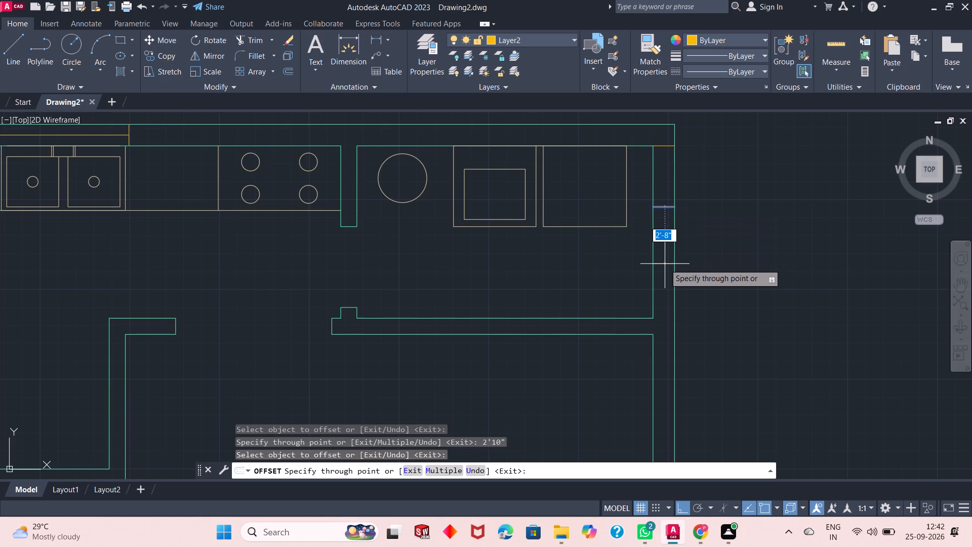
pyautogui.write("3'")
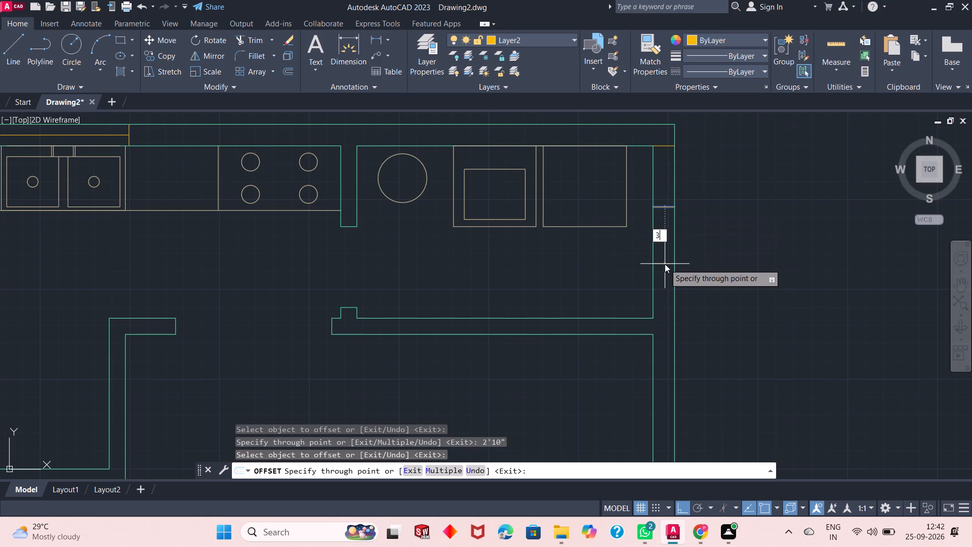
pyautogui.press('Return')
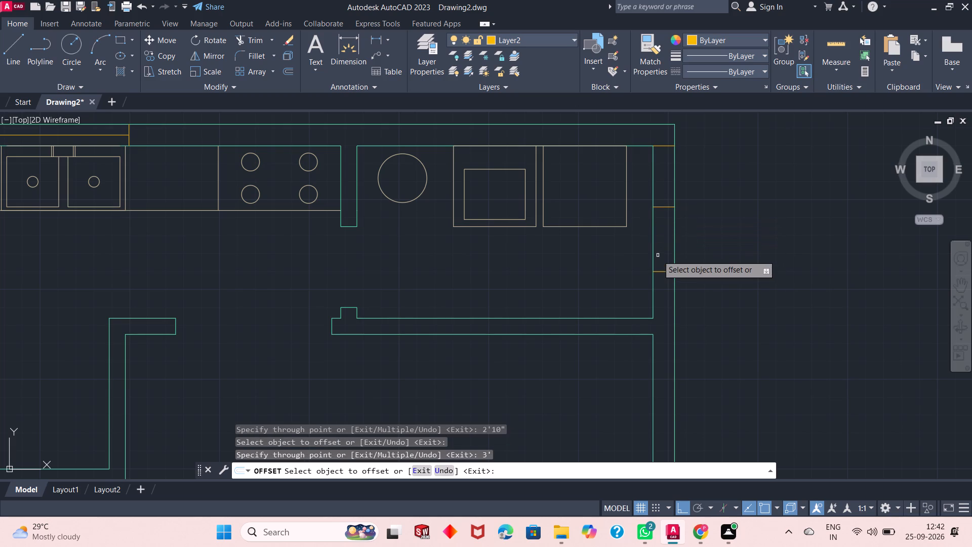
pyautogui.rightClick(708, 183)
pyautogui.click(730, 192)
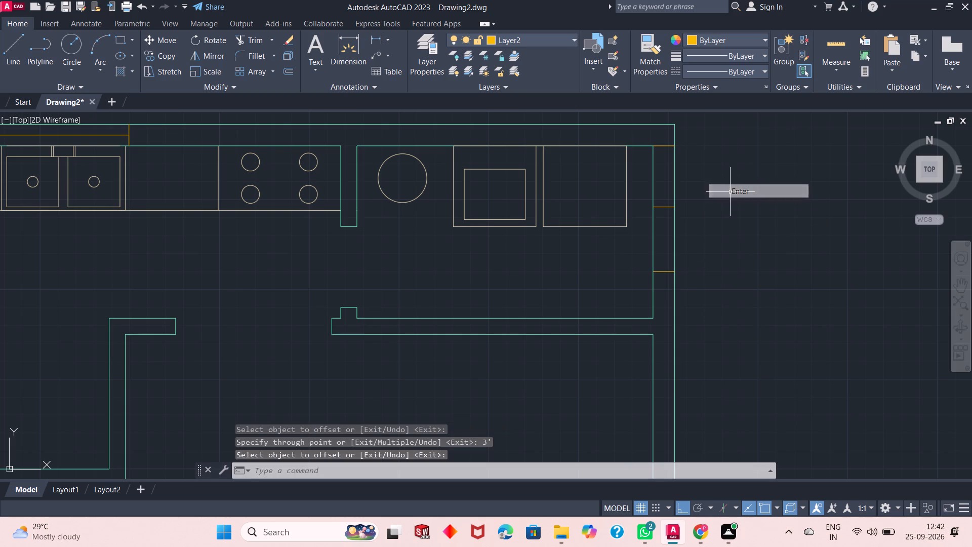
# Erase the Layer2 construction line crossing the right exterior wall at the room's top-right inner corner.
pyautogui.rightClick(692, 133)
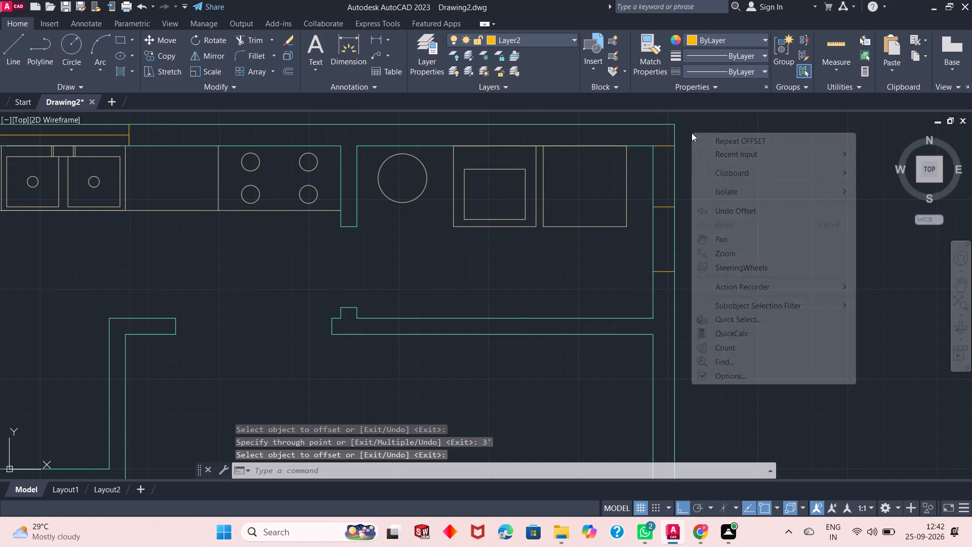
pyautogui.click(683, 206)
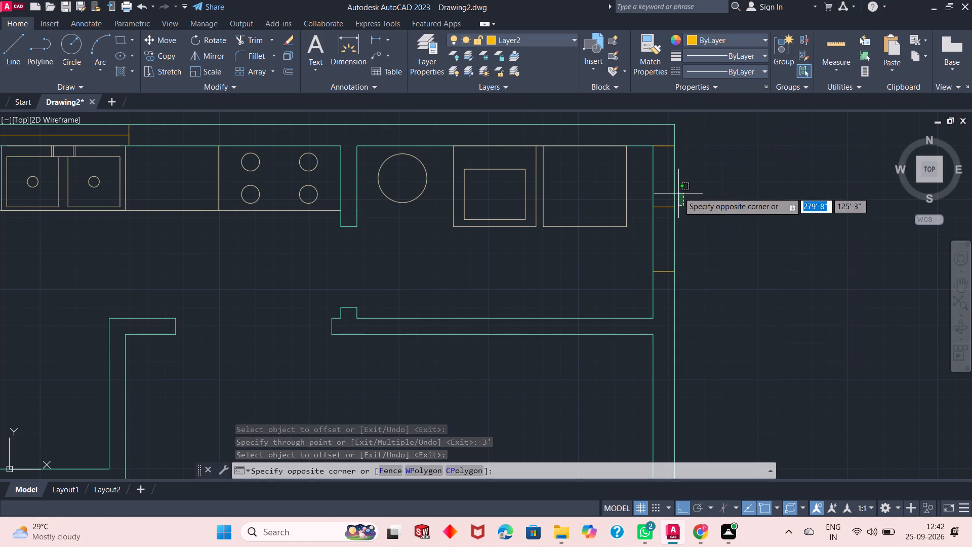
pyautogui.click(697, 167)
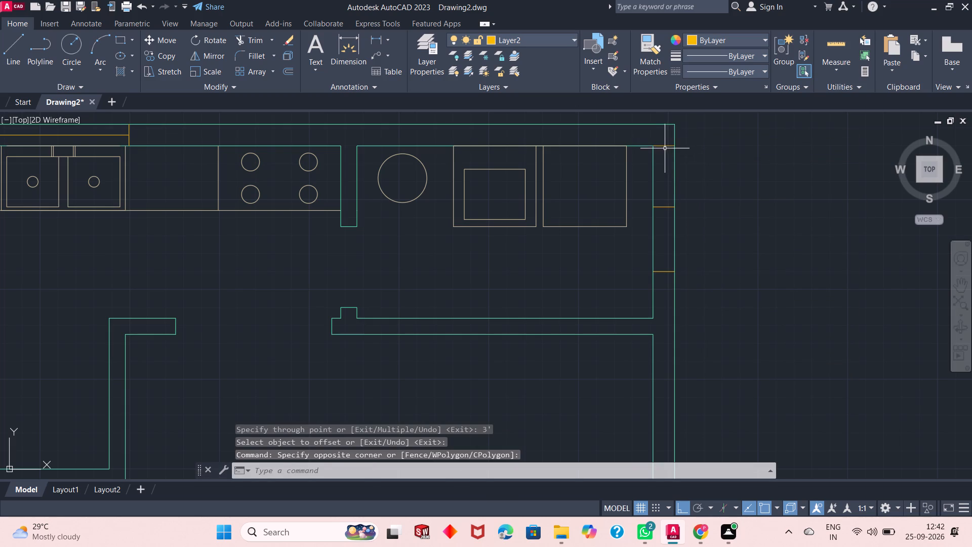
pyautogui.click(664, 146)
pyautogui.rightClick(703, 147)
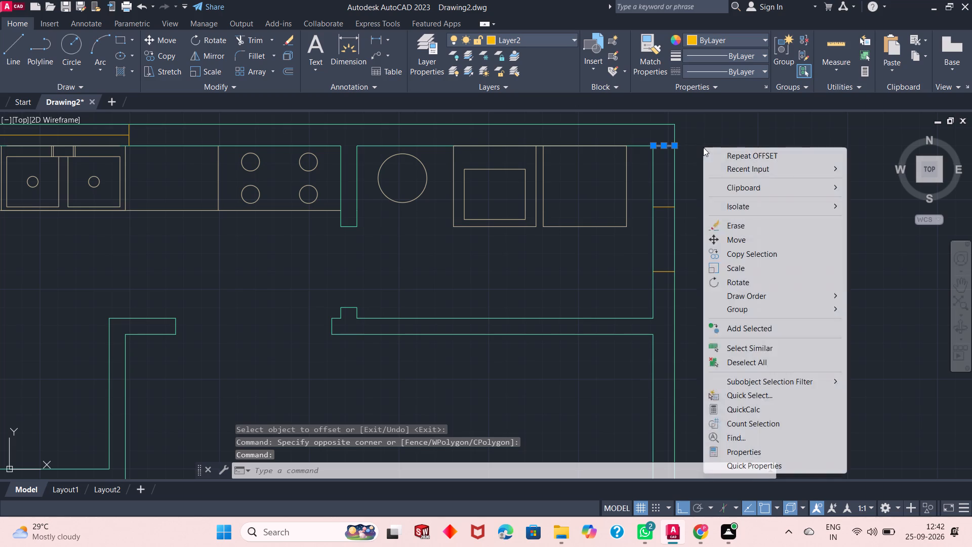
pyautogui.click(734, 223)
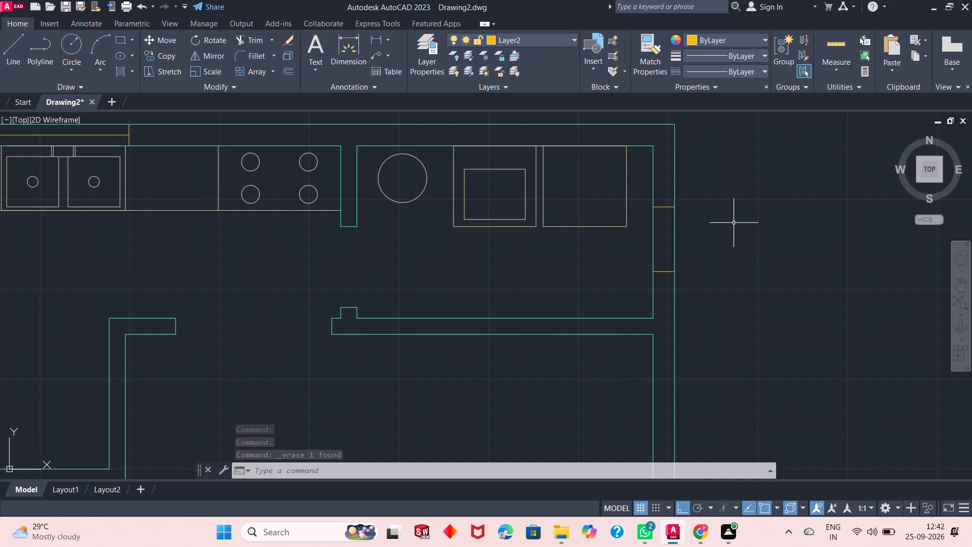
# Draw a vertical Layer2 line joining the midpoints of the two remaining window edge lines in the right exterior wall.
pyautogui.scroll(1, 677, 258)
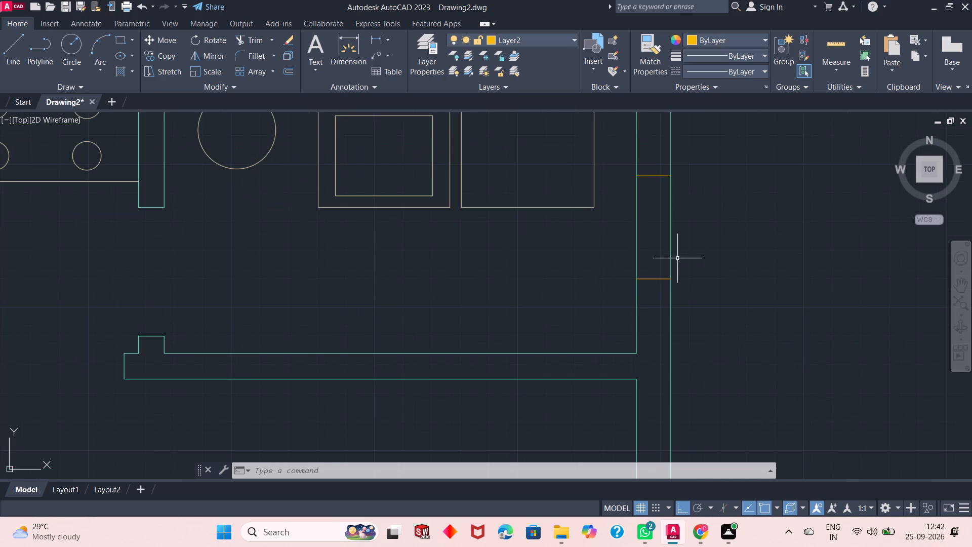
pyautogui.scroll(-2, 668, 244)
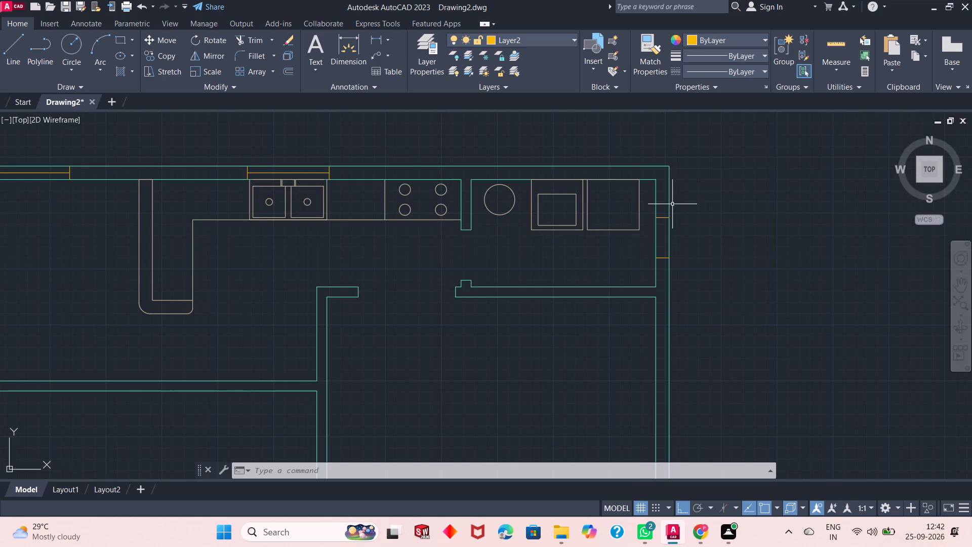
pyautogui.click(9, 52)
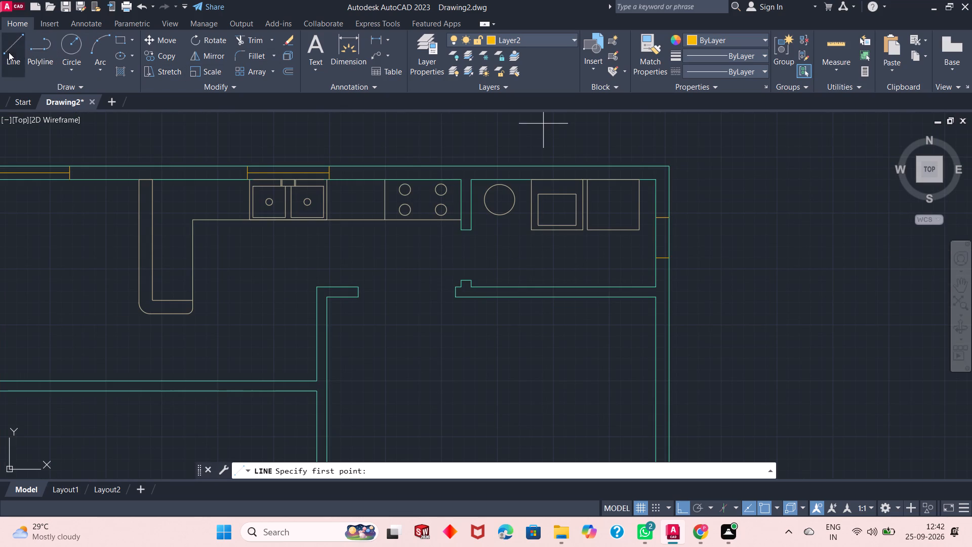
pyautogui.click(661, 219)
pyautogui.click(665, 258)
pyautogui.rightClick(706, 232)
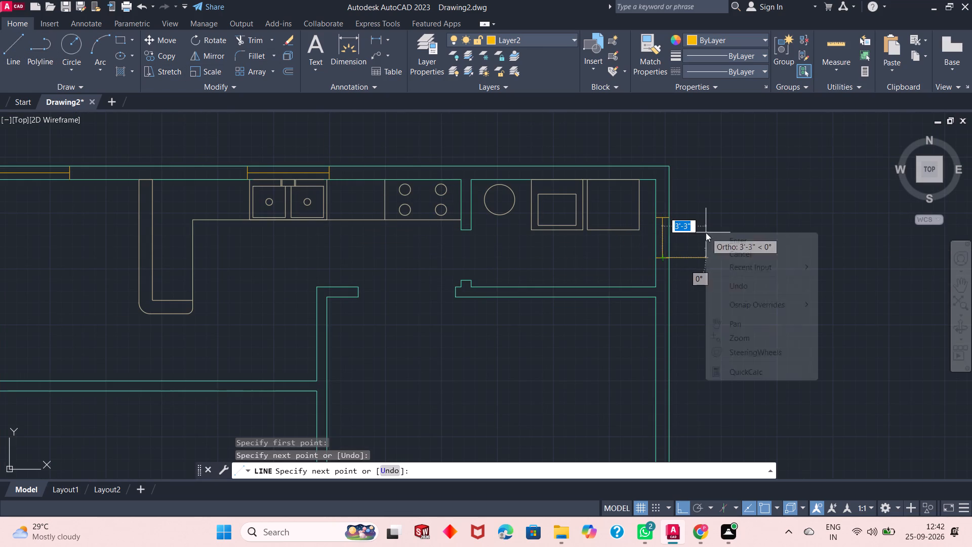
pyautogui.click(723, 239)
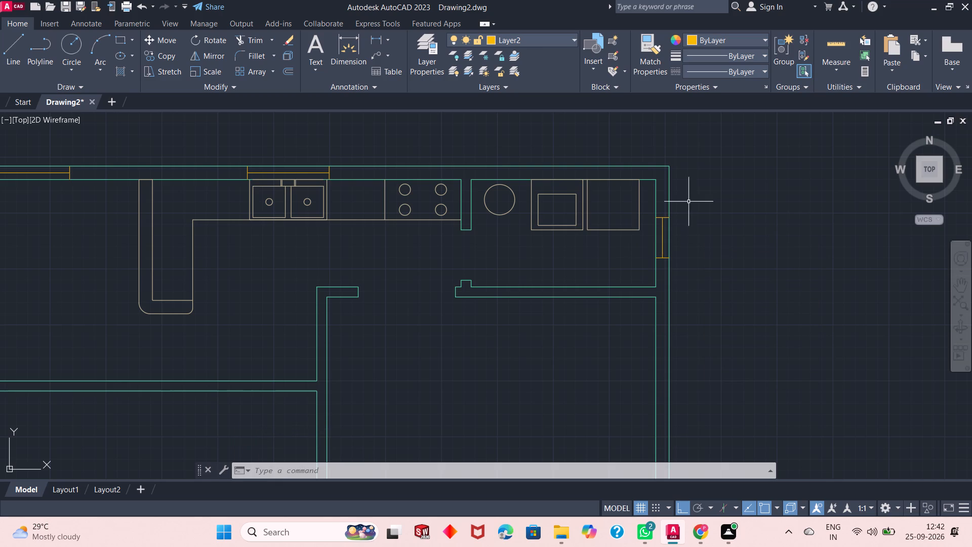
# Draw a vertical Layer2 line over the left end of the bottom exterior wall segment right of the entrance opening, from inner to outer corner.
pyautogui.scroll(1, 652, 223)
pyautogui.scroll(-2, 652, 221)
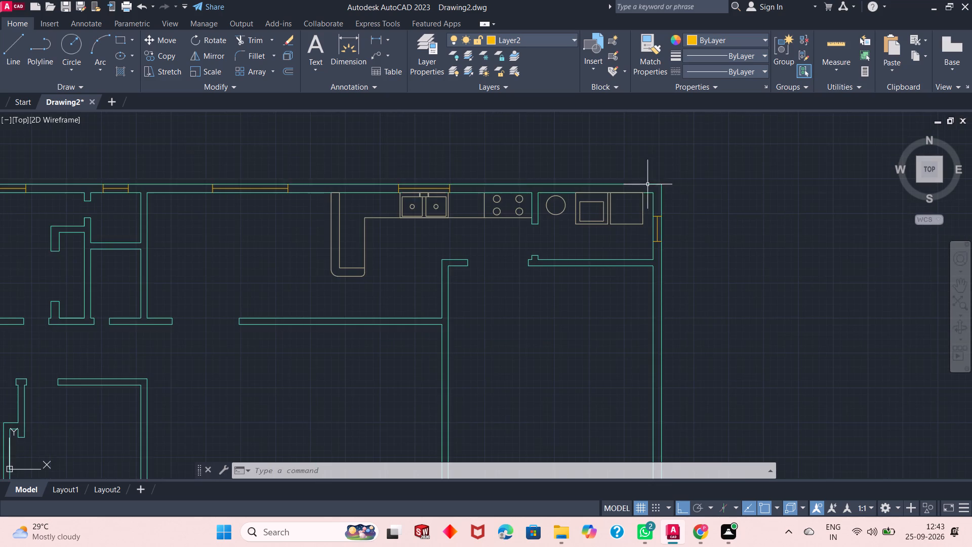
pyautogui.scroll(-1, 647, 184)
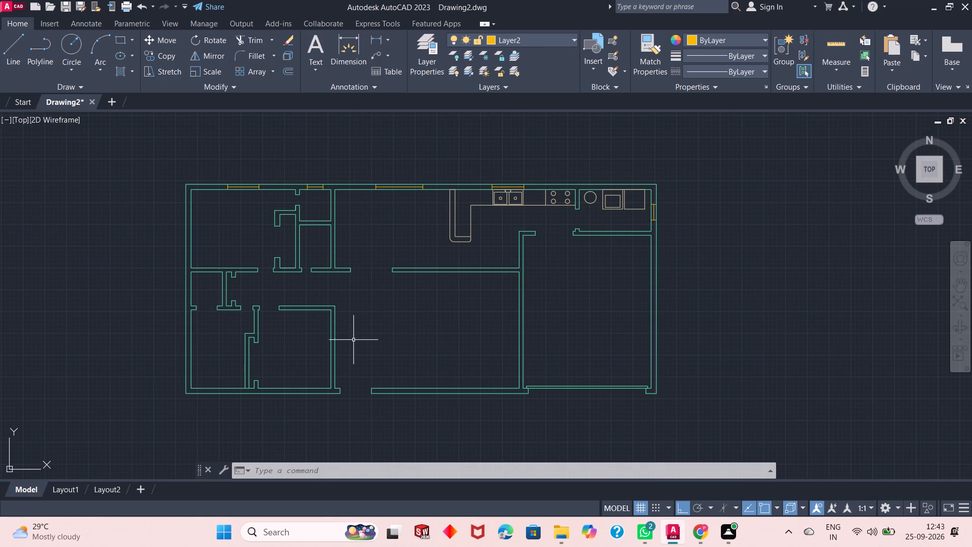
pyautogui.scroll(4, 441, 421)
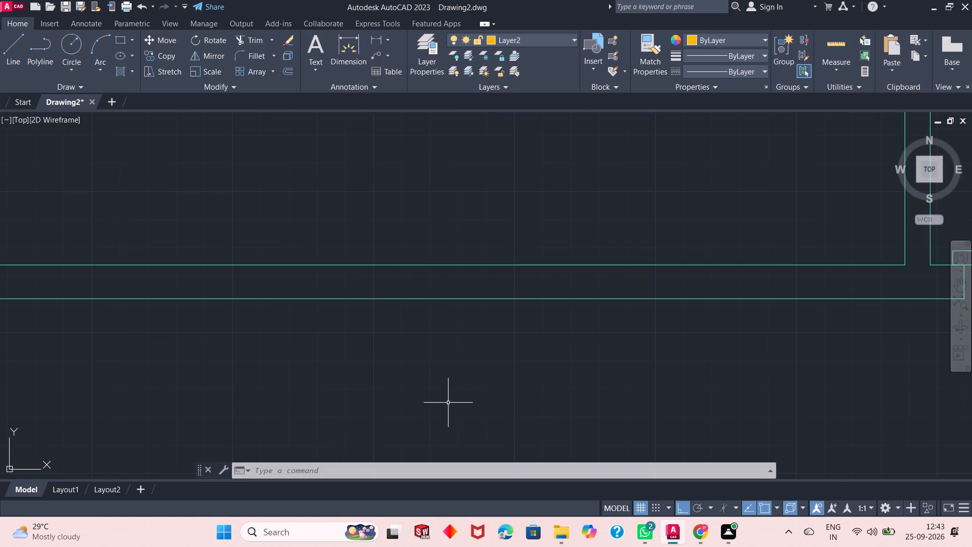
pyautogui.scroll(-1, 448, 382)
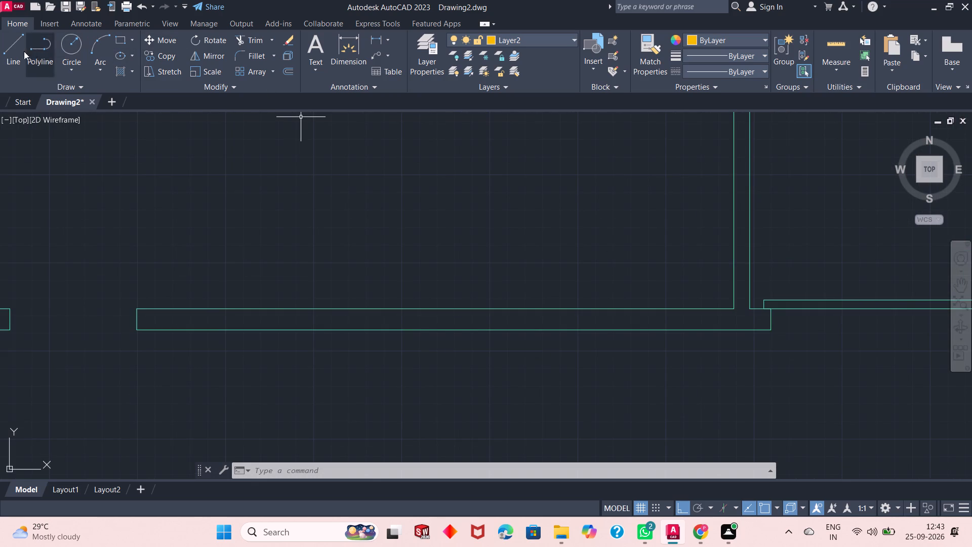
pyautogui.click(10, 53)
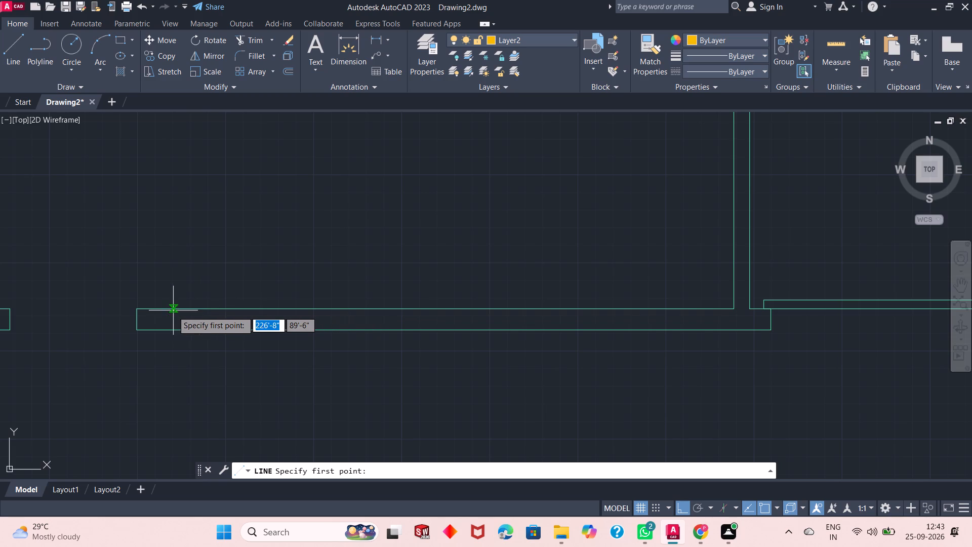
pyautogui.click(136, 311)
pyautogui.click(138, 333)
pyautogui.rightClick(165, 279)
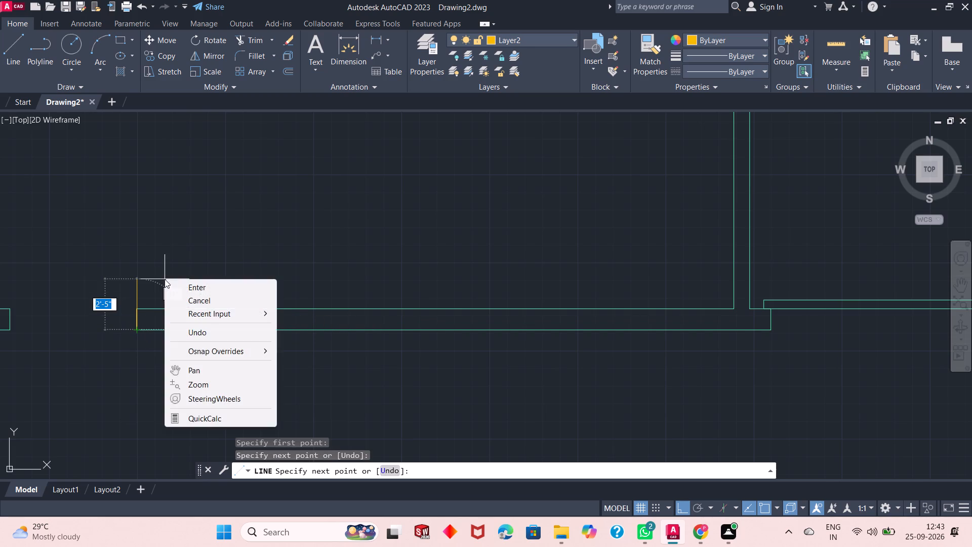
pyautogui.click(183, 288)
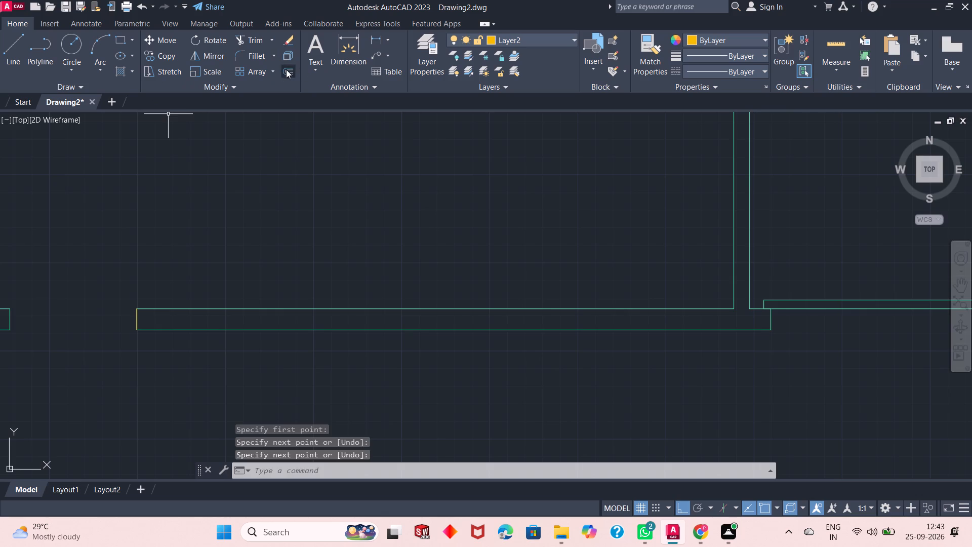
# Using Offset with the Through option, offset the bottom-wall end line 8'4" right, that copy 4" further, and the newest copy 9' further right.
pyautogui.click(287, 69)
pyautogui.click(425, 472)
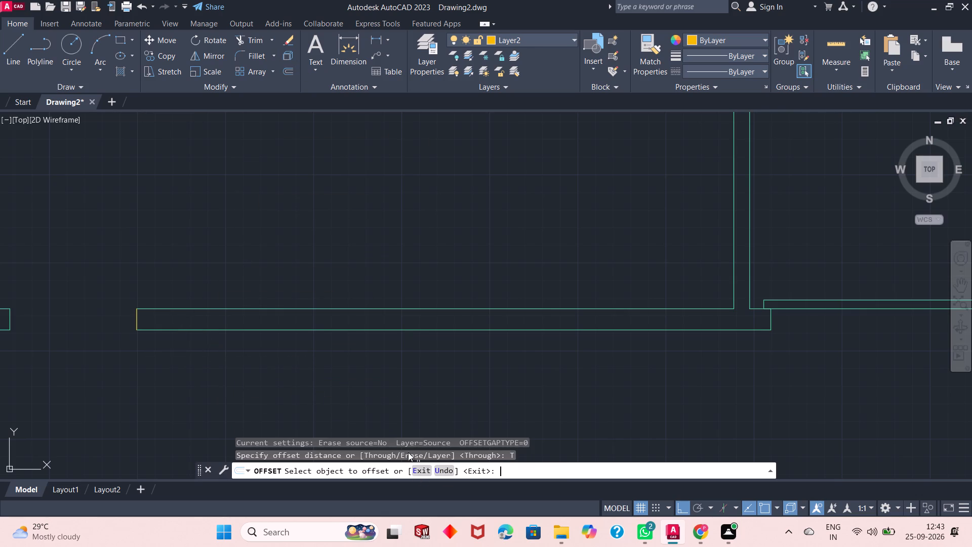
pyautogui.click(136, 319)
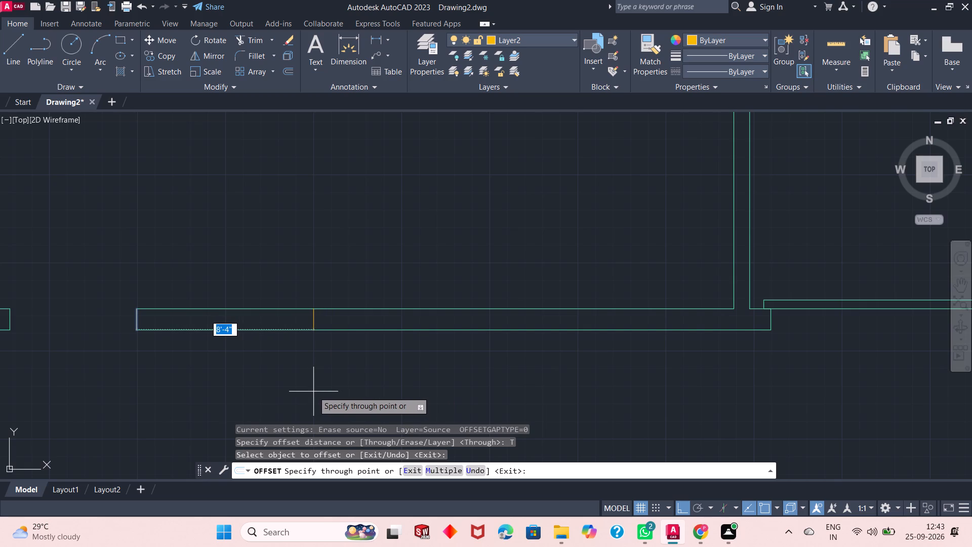
pyautogui.write("8'")
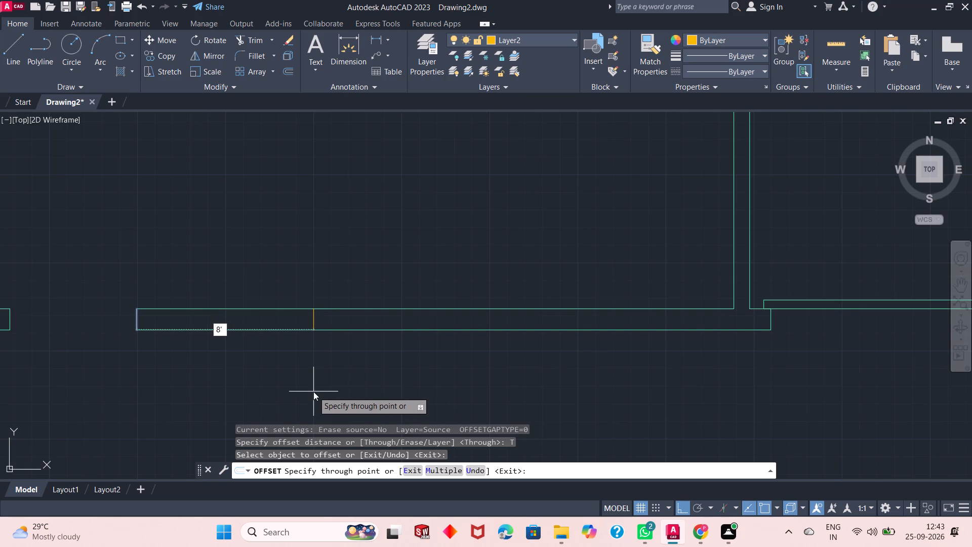
pyautogui.write('4"')
pyautogui.press('Return')
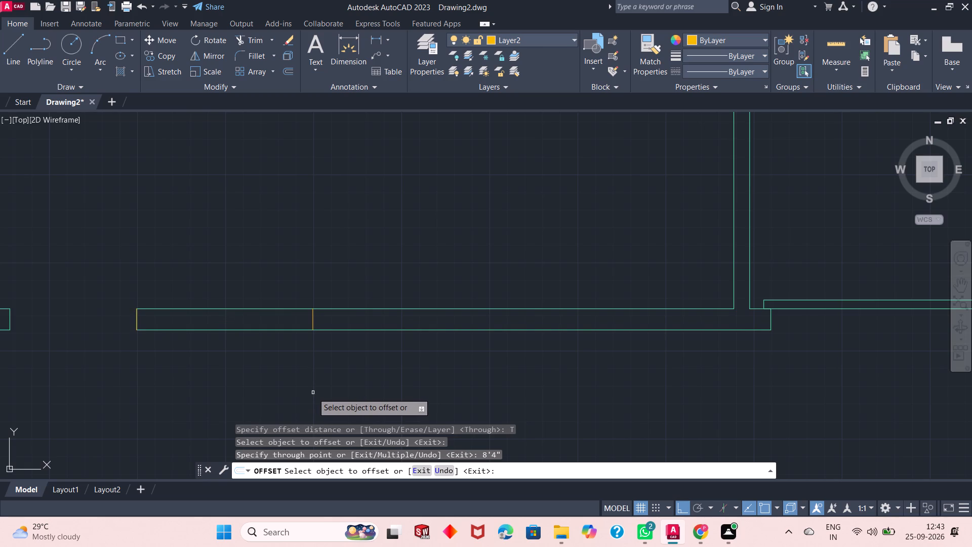
pyautogui.click(312, 320)
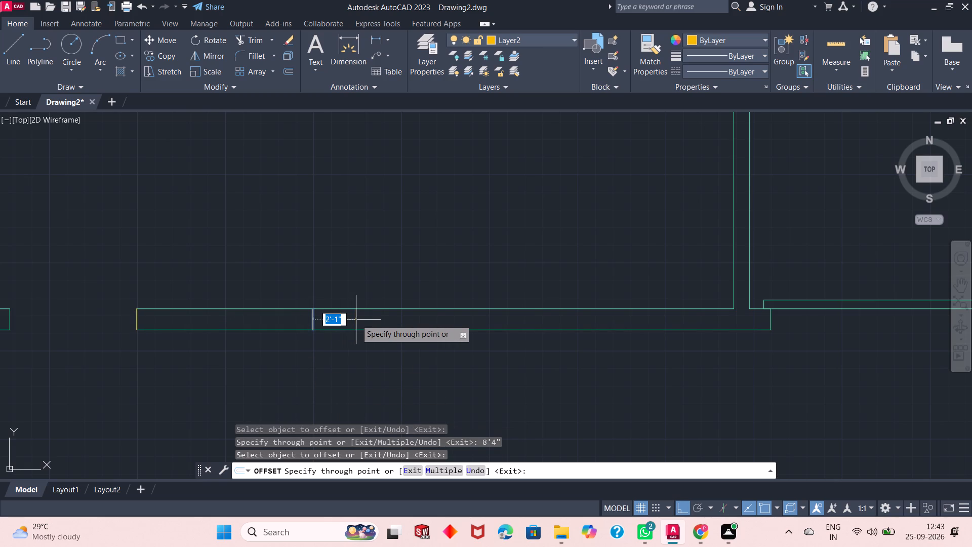
pyautogui.write('4"')
pyautogui.press('Return')
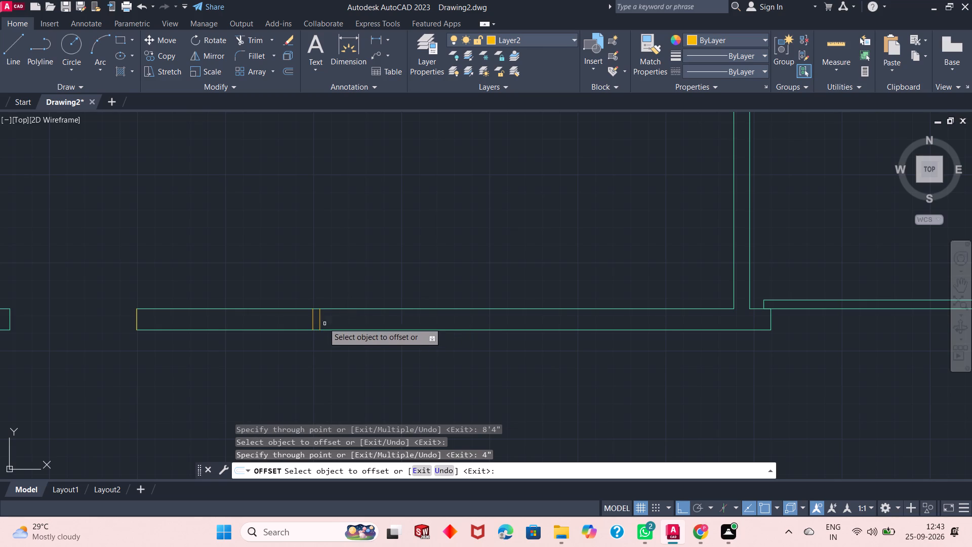
pyautogui.click(320, 319)
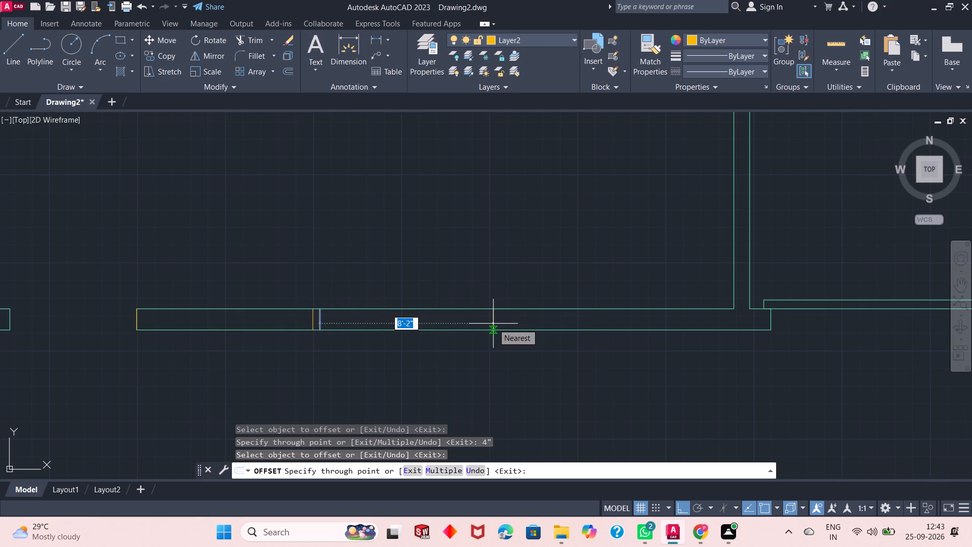
pyautogui.write("9'")
pyautogui.press('Return')
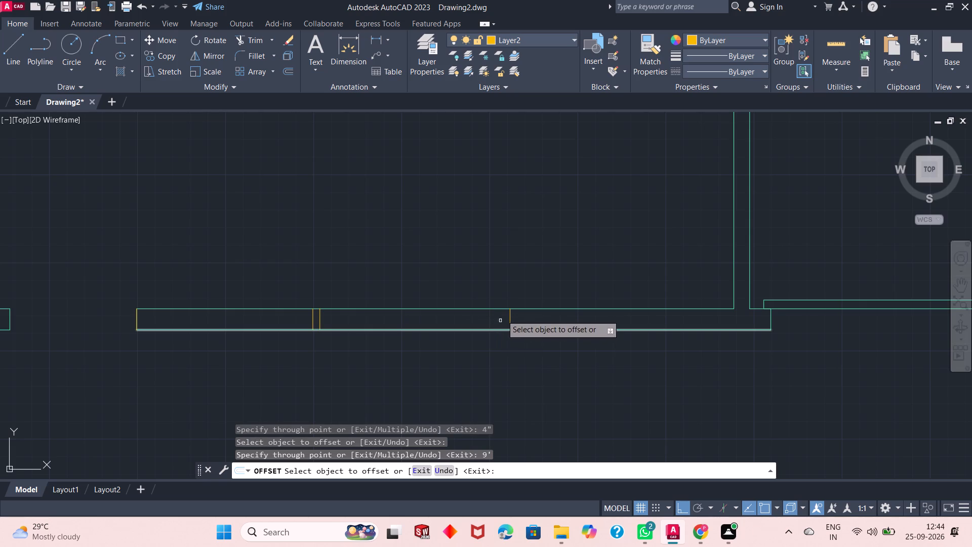
pyautogui.rightClick(467, 252)
pyautogui.click(500, 256)
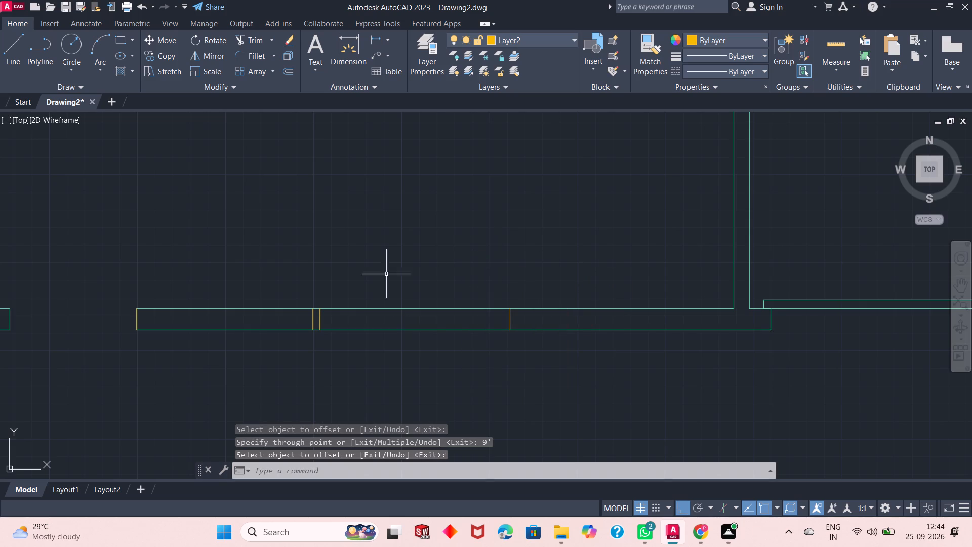
# Erase the Layer2 line at the bottom wall segment's left end and its 8'4" offset copy.
pyautogui.click(311, 321)
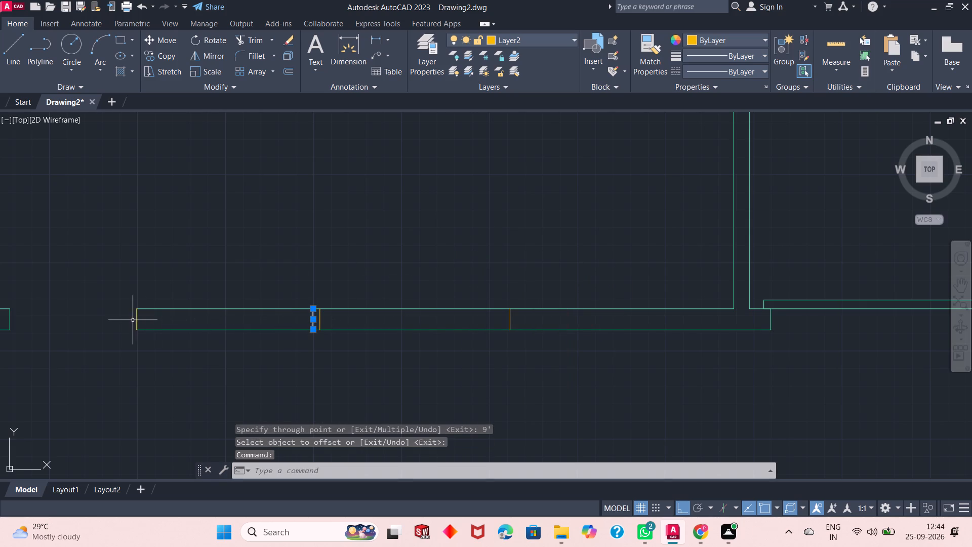
pyautogui.click(135, 318)
pyautogui.rightClick(256, 250)
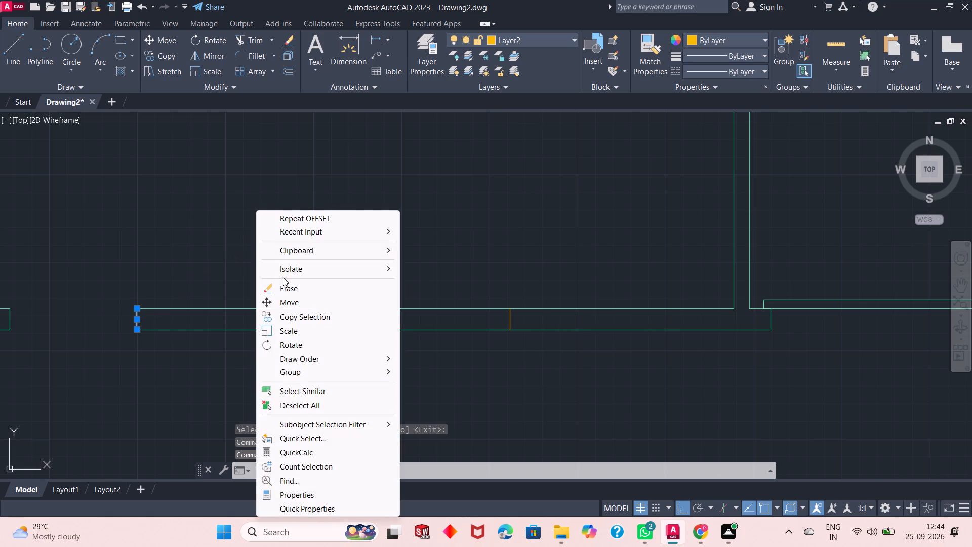
pyautogui.click(286, 287)
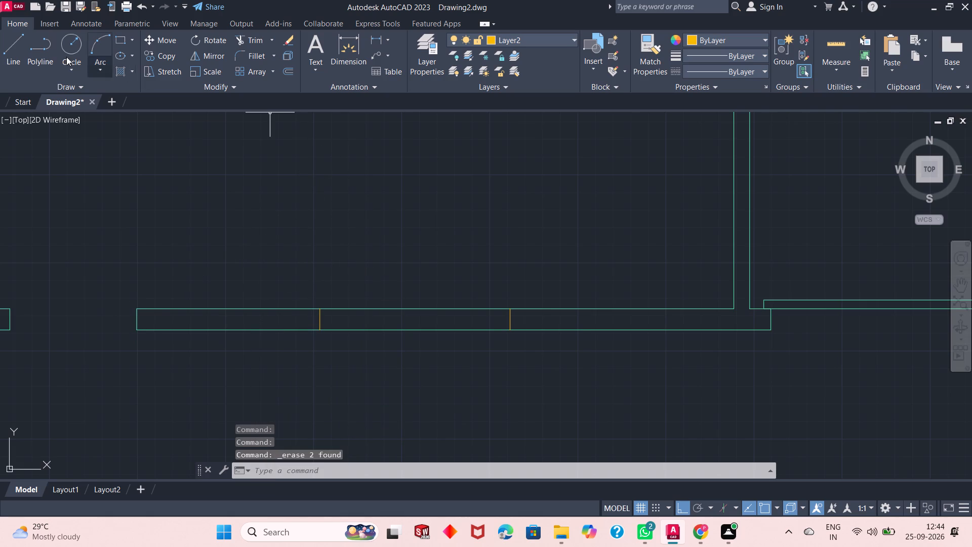
# Draw a horizontal Layer2 line joining the midpoints of the two window edge lines in the bottom exterior wall.
pyautogui.click(15, 50)
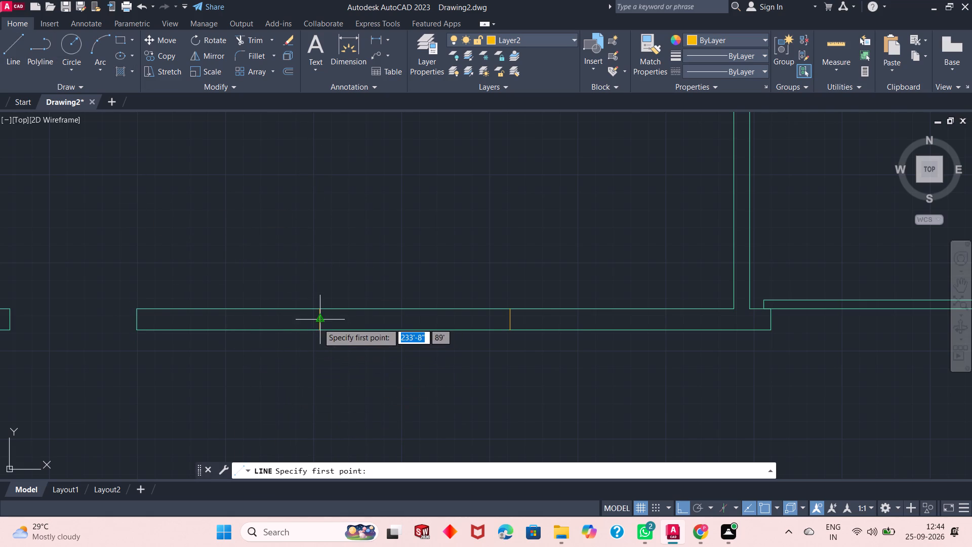
pyautogui.click(318, 323)
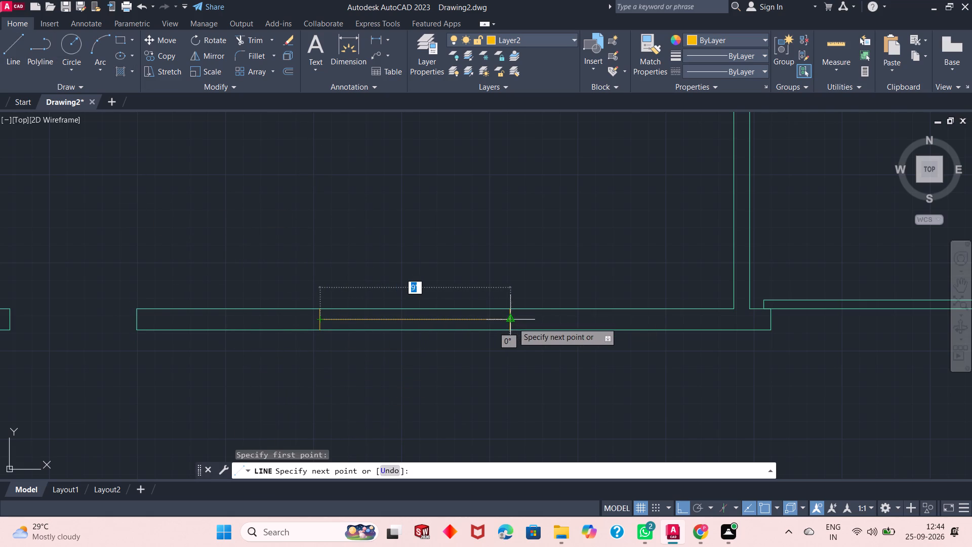
pyautogui.click(513, 323)
pyautogui.rightClick(522, 236)
pyautogui.click(552, 245)
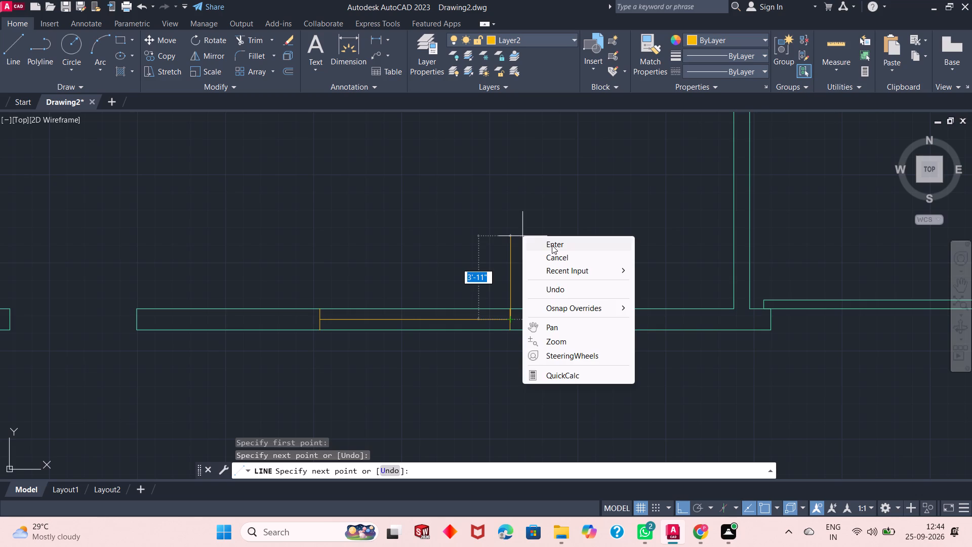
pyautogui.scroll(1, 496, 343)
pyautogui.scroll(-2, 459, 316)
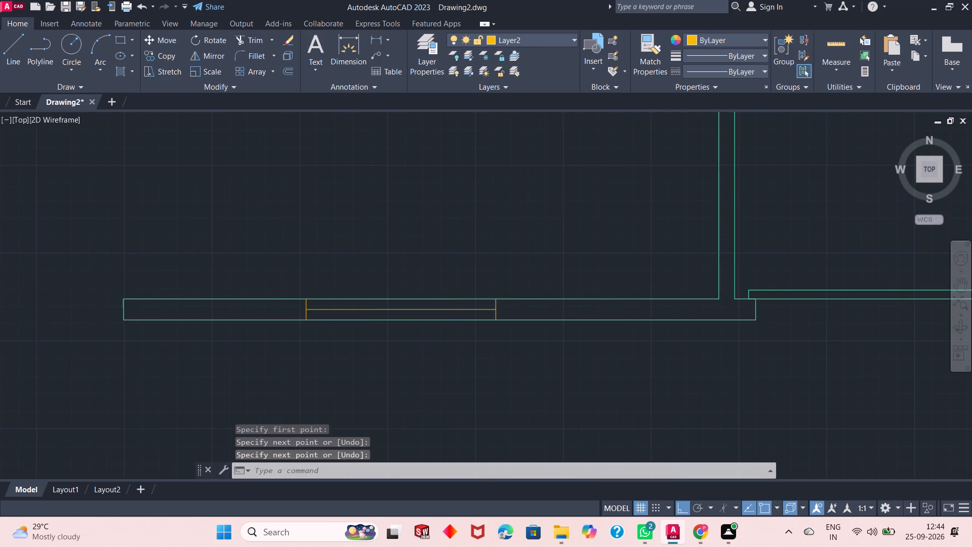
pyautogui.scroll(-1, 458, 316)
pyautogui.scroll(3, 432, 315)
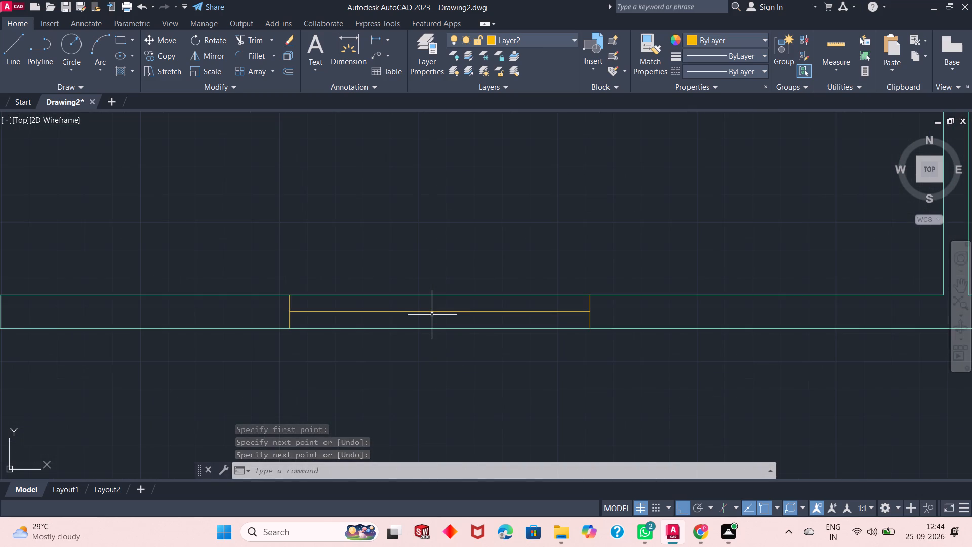
# Draw a vertical Layer2 line across the bottom exterior wall left of the entrance, down from the lower-left room's inner right corner.
pyautogui.scroll(1, 432, 315)
pyautogui.scroll(-1, 431, 315)
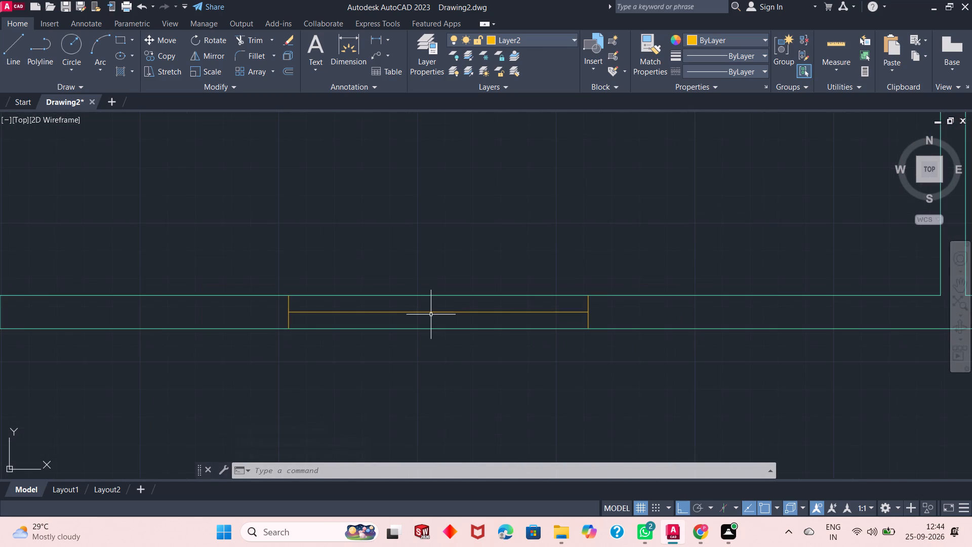
pyautogui.scroll(-3, 431, 315)
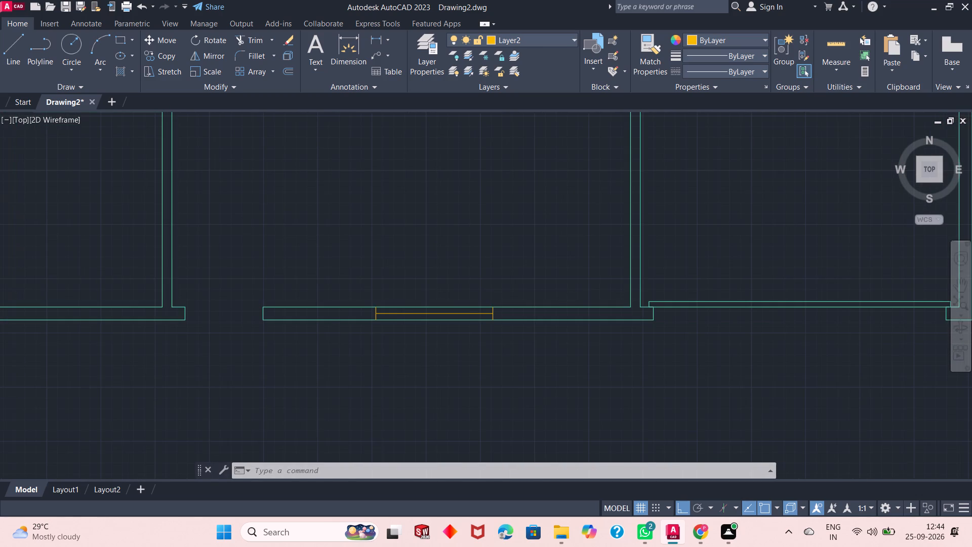
pyautogui.scroll(-1, 430, 315)
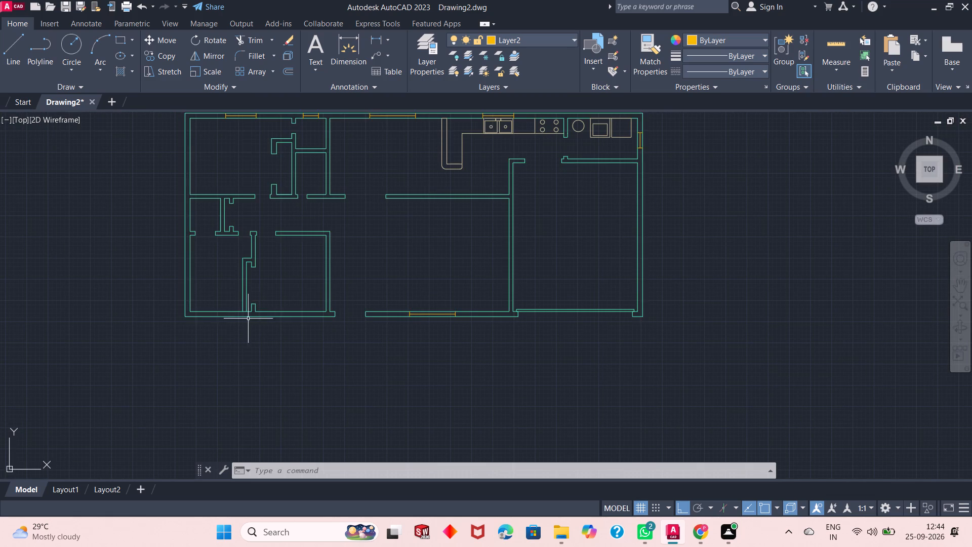
pyautogui.scroll(3, 222, 314)
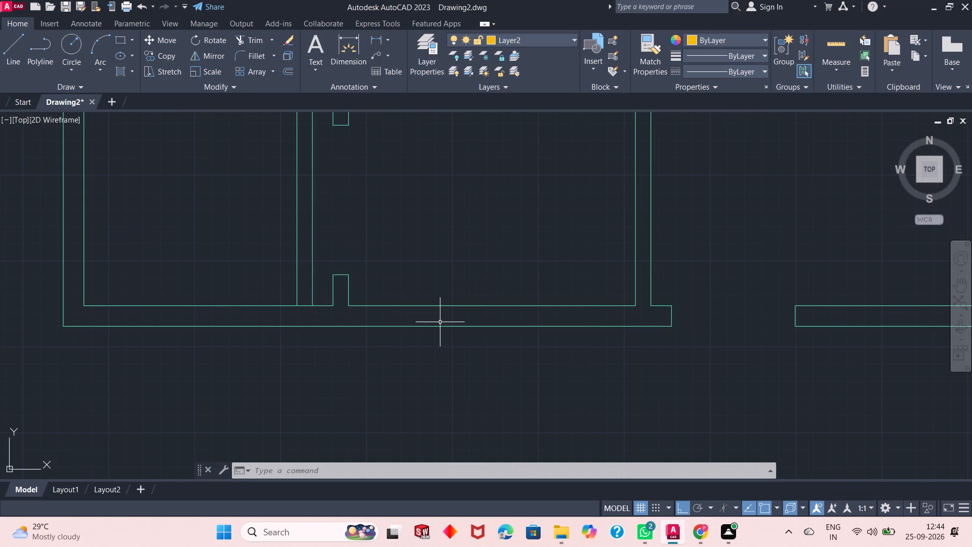
pyautogui.scroll(-2, 421, 247)
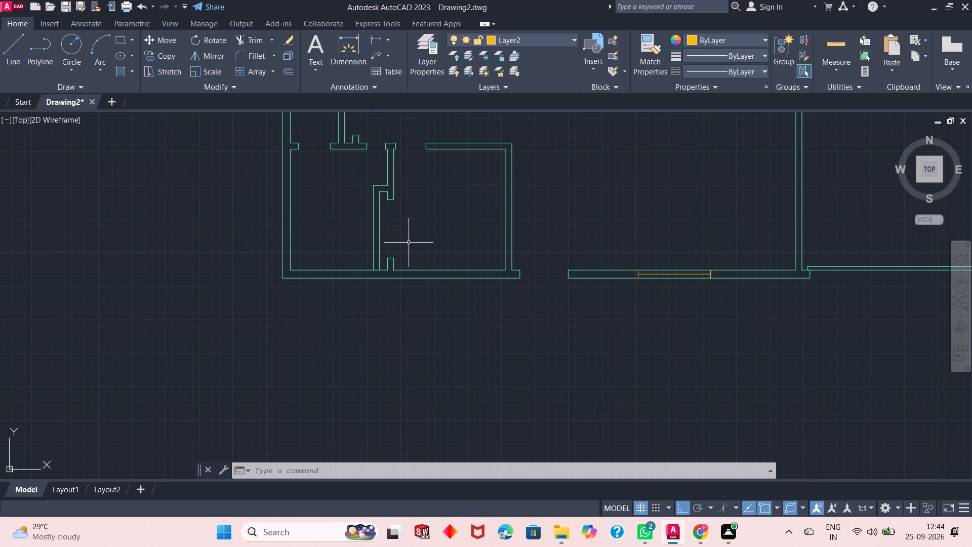
pyautogui.scroll(-1, 399, 216)
pyautogui.scroll(2, 399, 216)
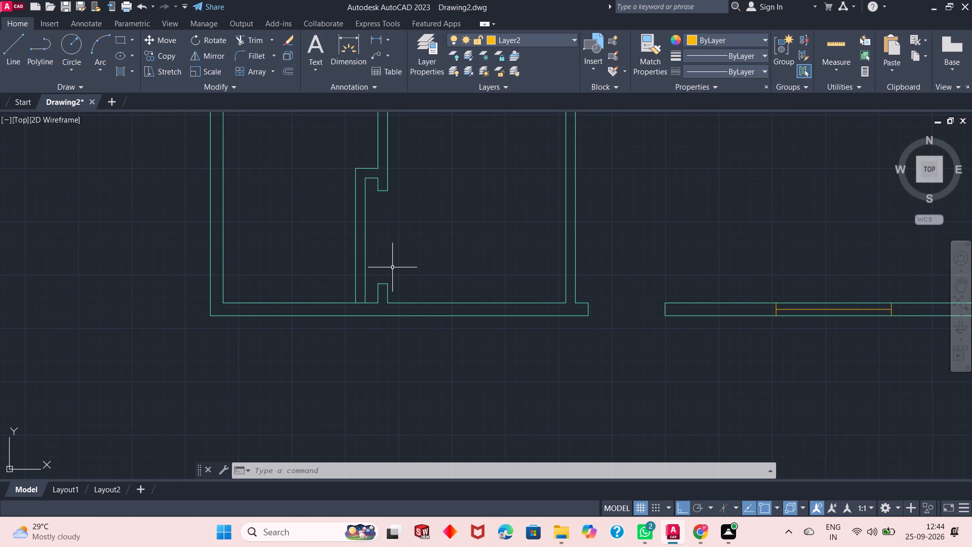
pyautogui.scroll(-2, 392, 267)
pyautogui.scroll(1, 428, 285)
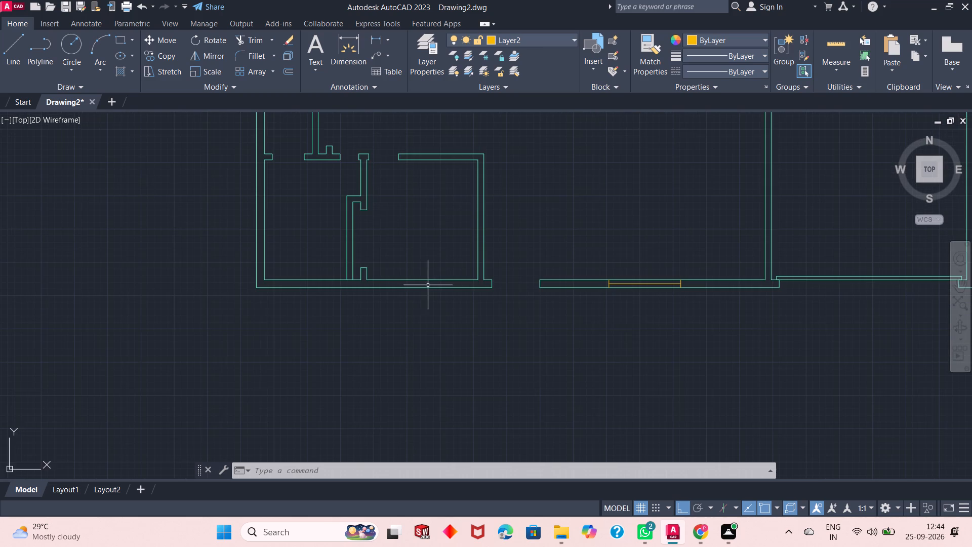
pyautogui.scroll(1, 427, 285)
pyautogui.click(2, 49)
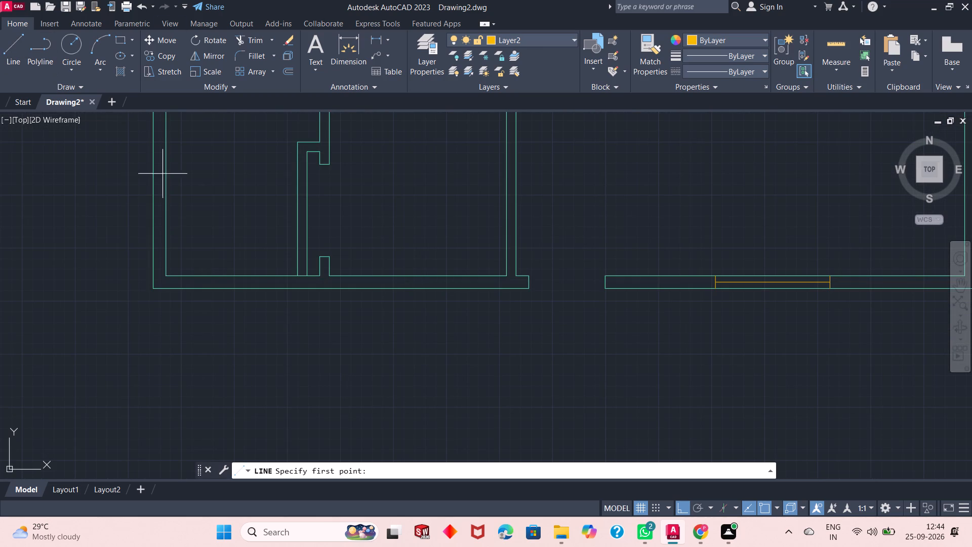
pyautogui.click(505, 272)
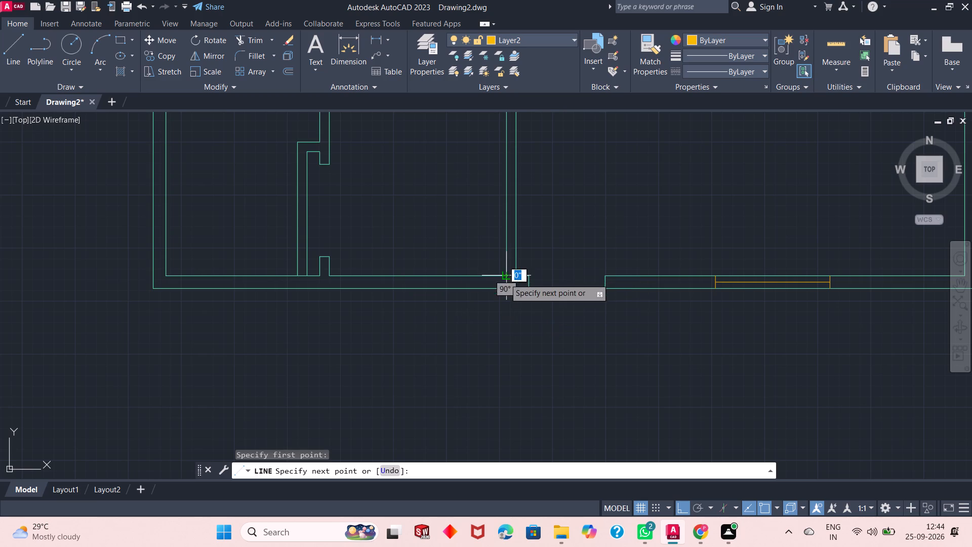
pyautogui.click(505, 290)
pyautogui.rightClick(505, 290)
pyautogui.click(525, 296)
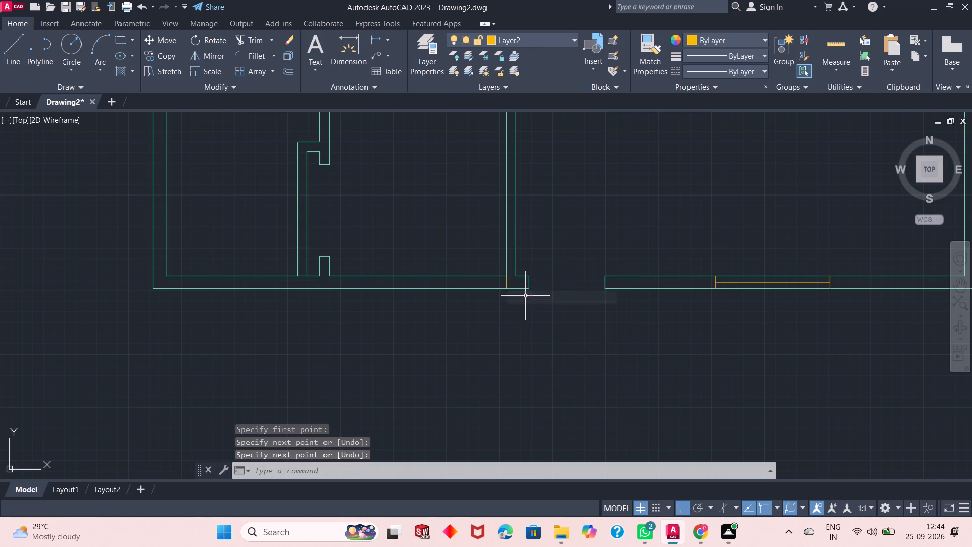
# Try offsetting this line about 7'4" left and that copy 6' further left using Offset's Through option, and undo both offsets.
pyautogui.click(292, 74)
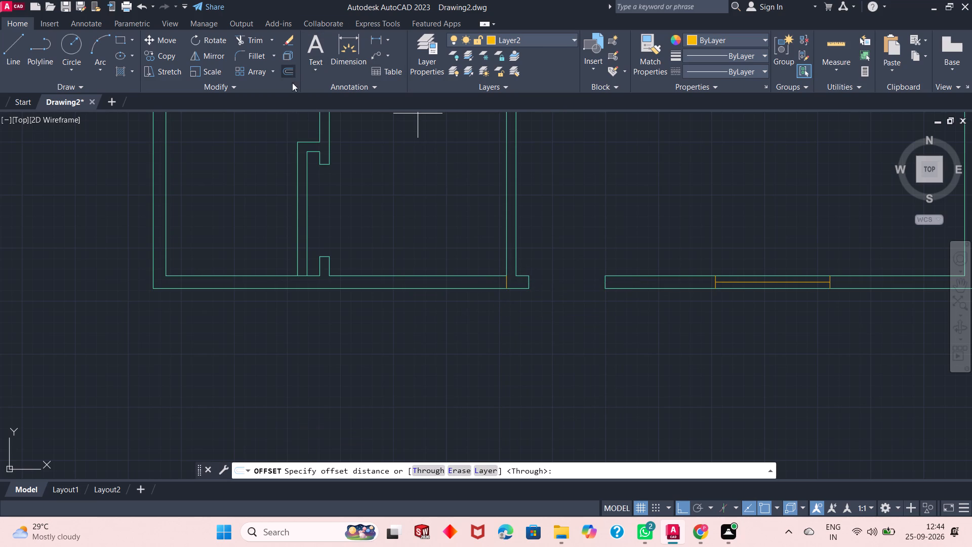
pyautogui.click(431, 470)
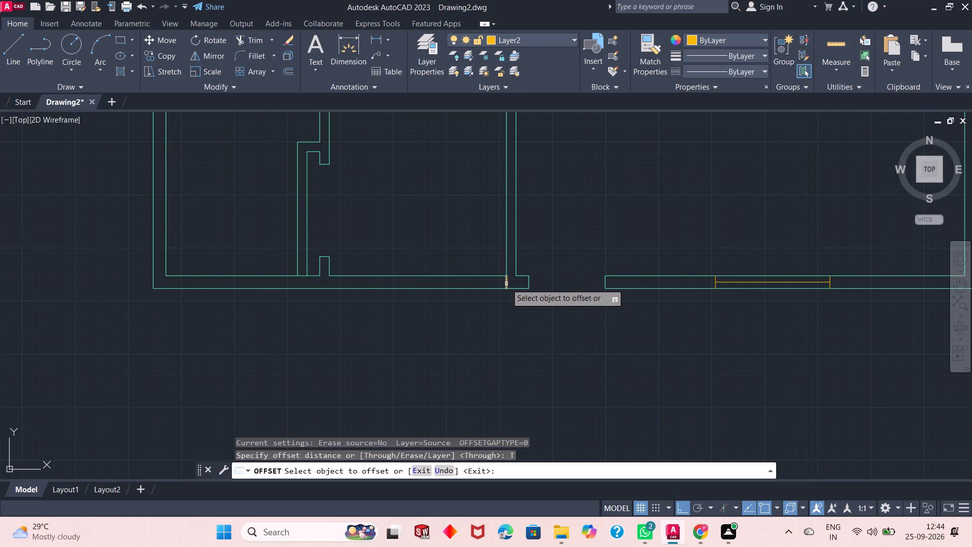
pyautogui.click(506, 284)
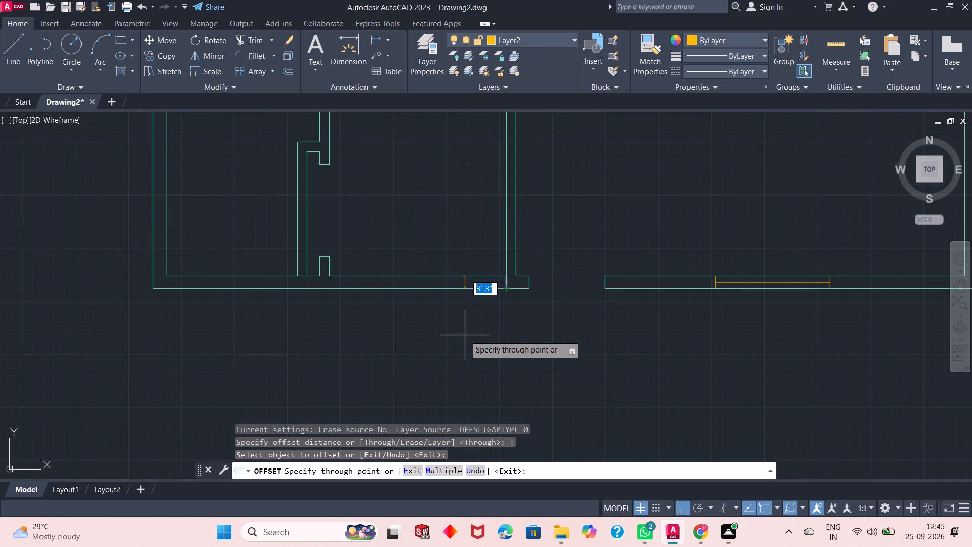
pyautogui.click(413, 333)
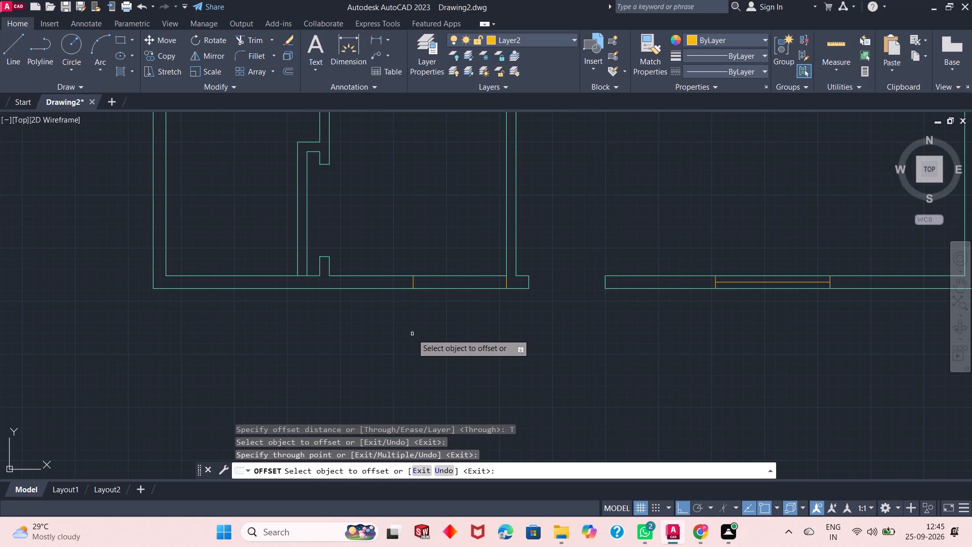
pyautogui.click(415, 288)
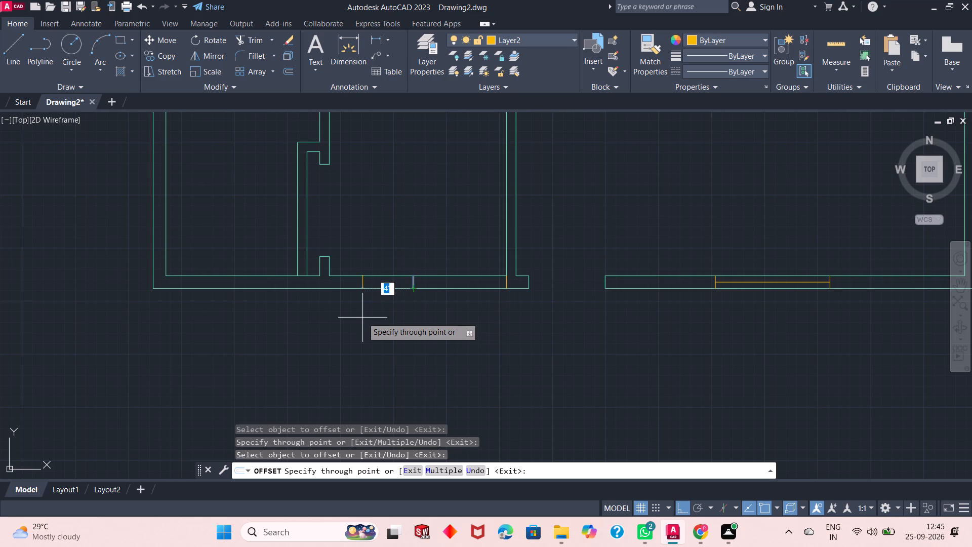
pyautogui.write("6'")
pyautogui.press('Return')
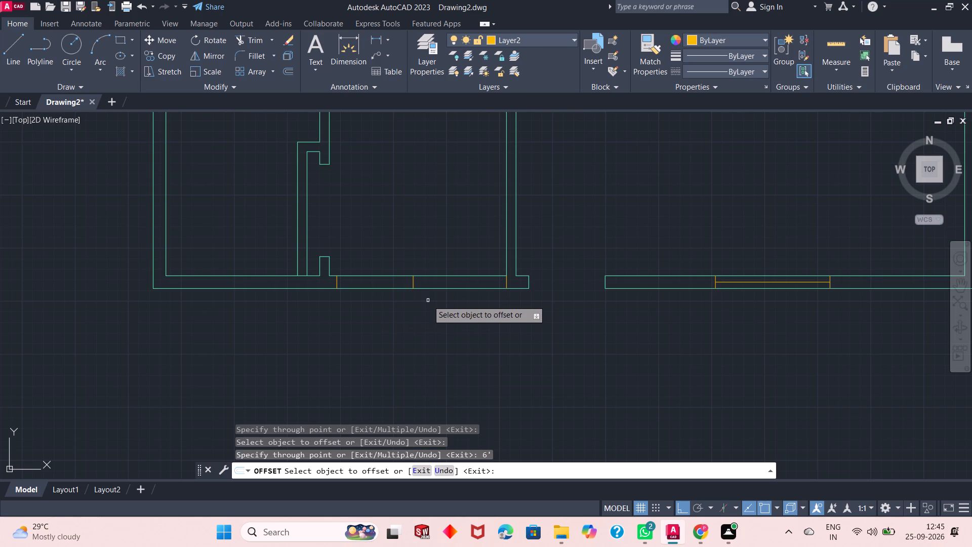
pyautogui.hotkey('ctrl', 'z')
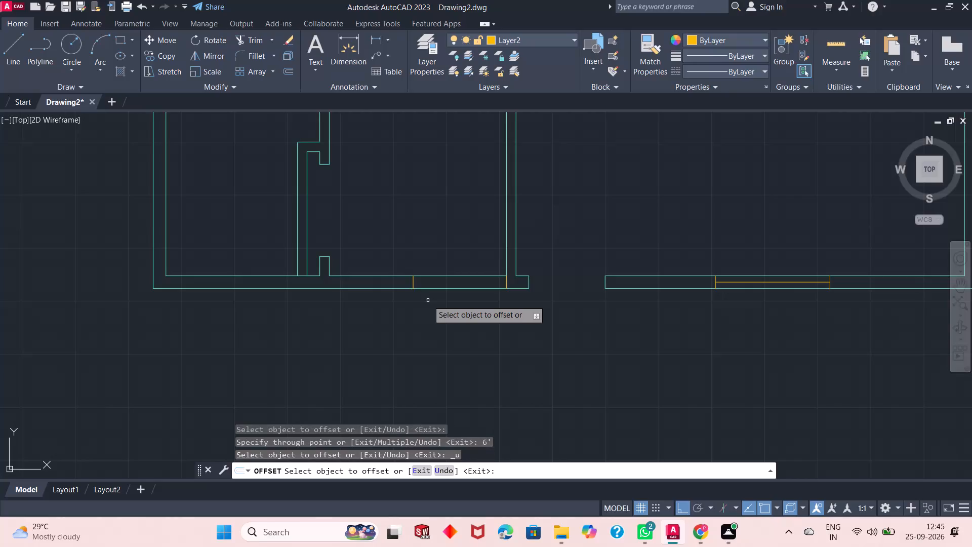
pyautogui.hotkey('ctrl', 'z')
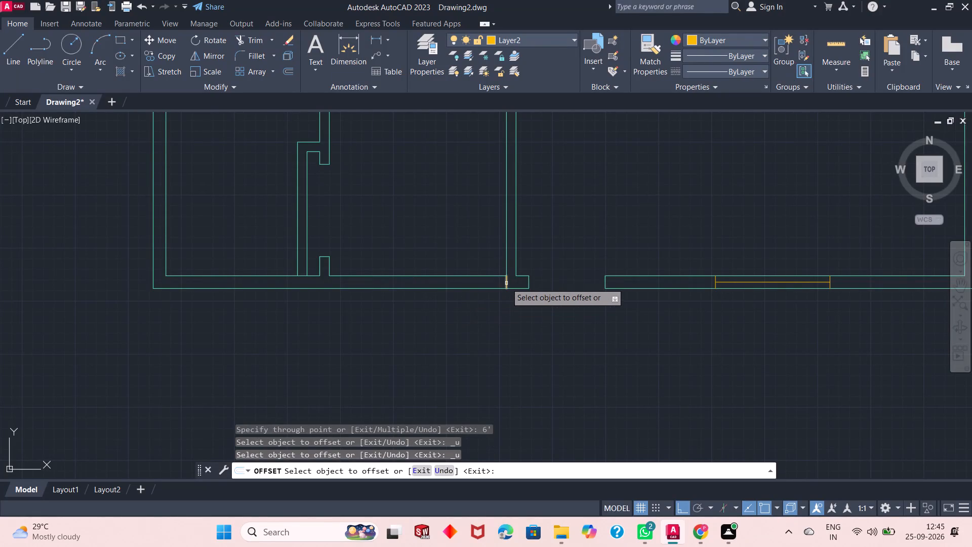
# Offset the room-corner line about 11'6" left, and offset that copy 6' back to the right.
pyautogui.click(506, 283)
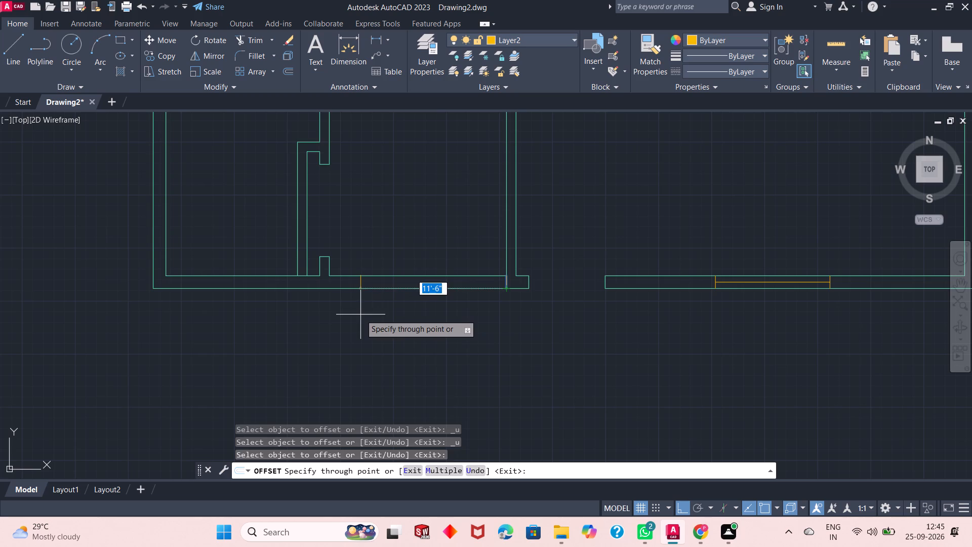
pyautogui.click(360, 315)
pyautogui.click(361, 281)
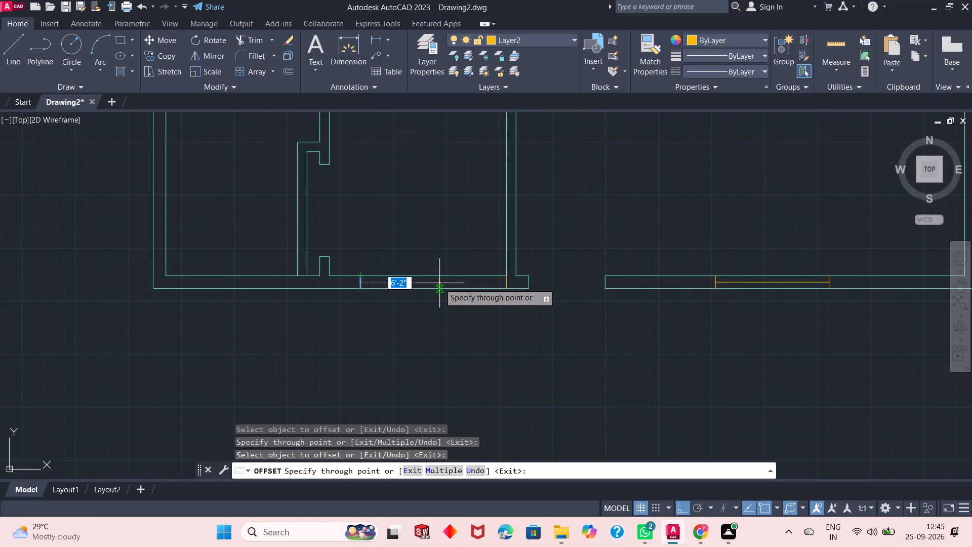
pyautogui.write("6'")
pyautogui.press('Return')
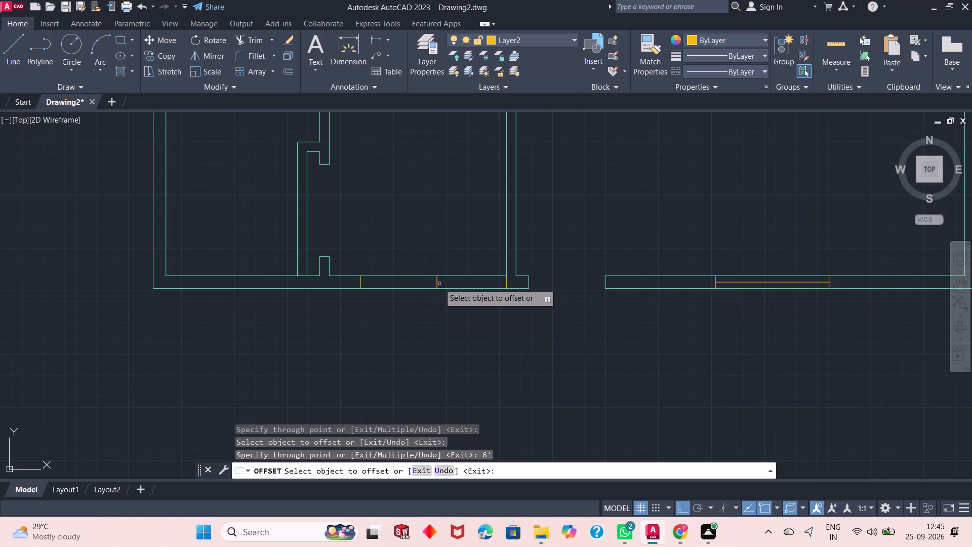
pyautogui.rightClick(430, 330)
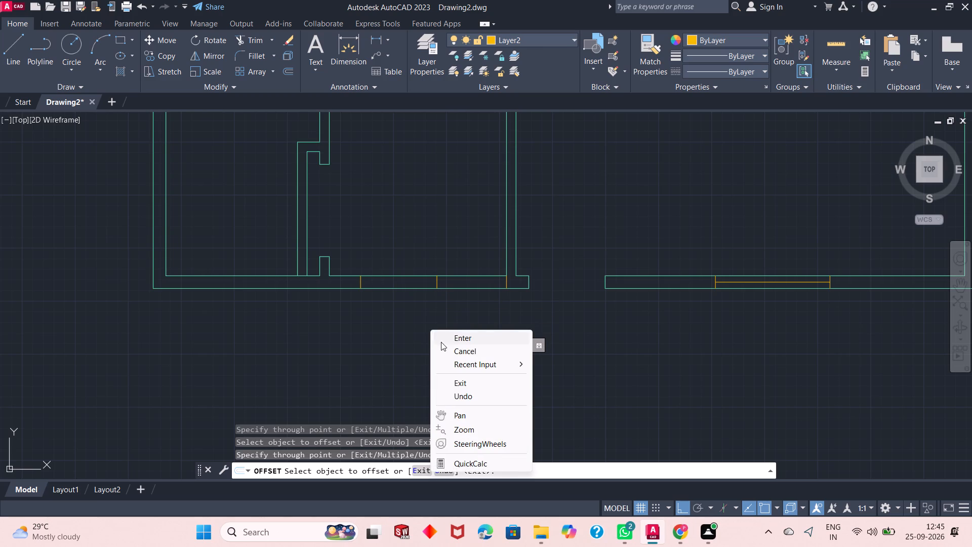
pyautogui.click(449, 339)
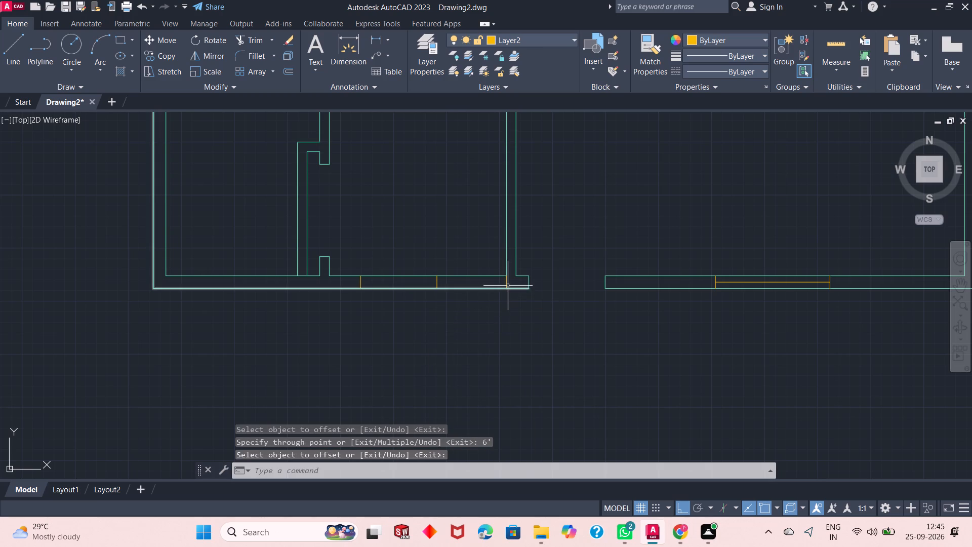
# Erase the Layer2 reference line at the room's inner right corner in the bottom wall.
pyautogui.click(508, 286)
pyautogui.rightClick(488, 318)
pyautogui.click(526, 272)
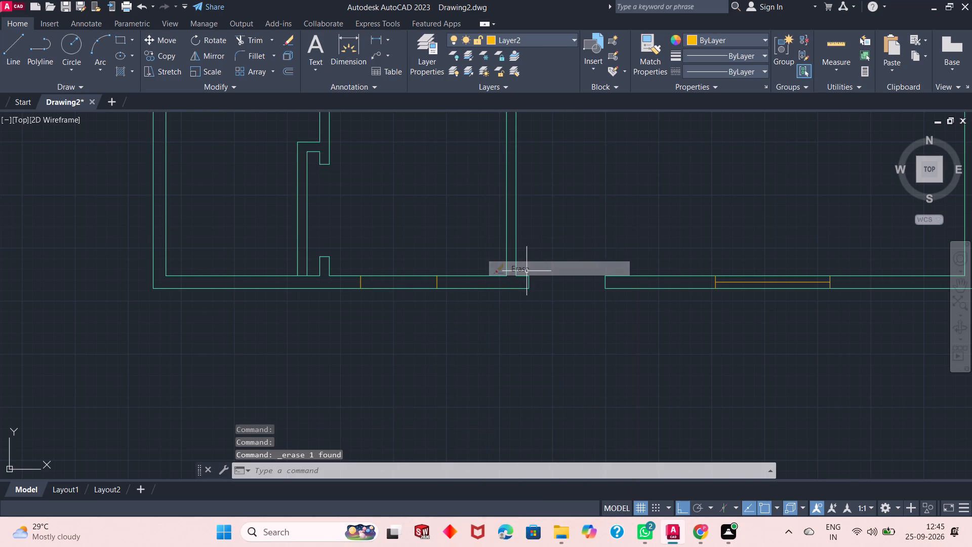
# Draw a horizontal Layer2 line joining the midpoints of the two new window edge lines left of the entrance.
pyautogui.click(15, 50)
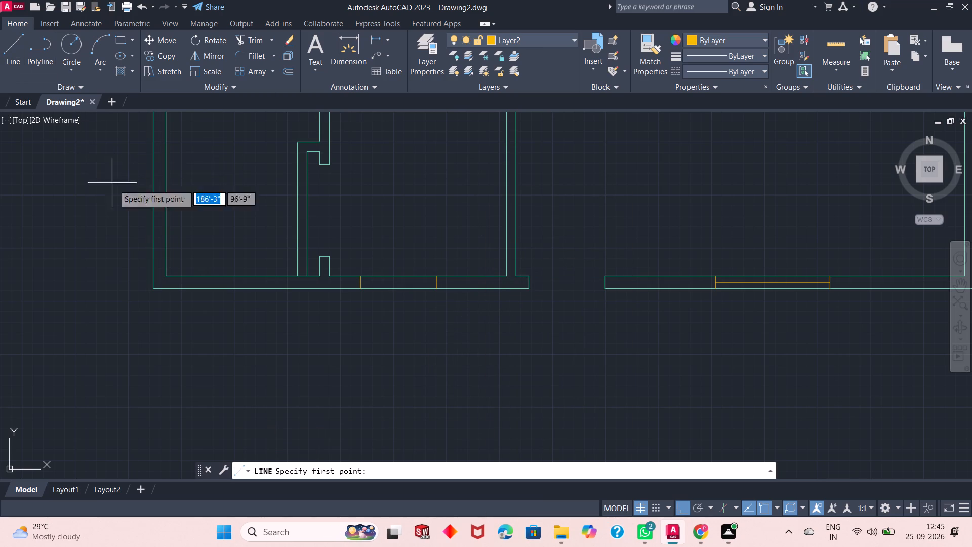
pyautogui.scroll(2, 399, 283)
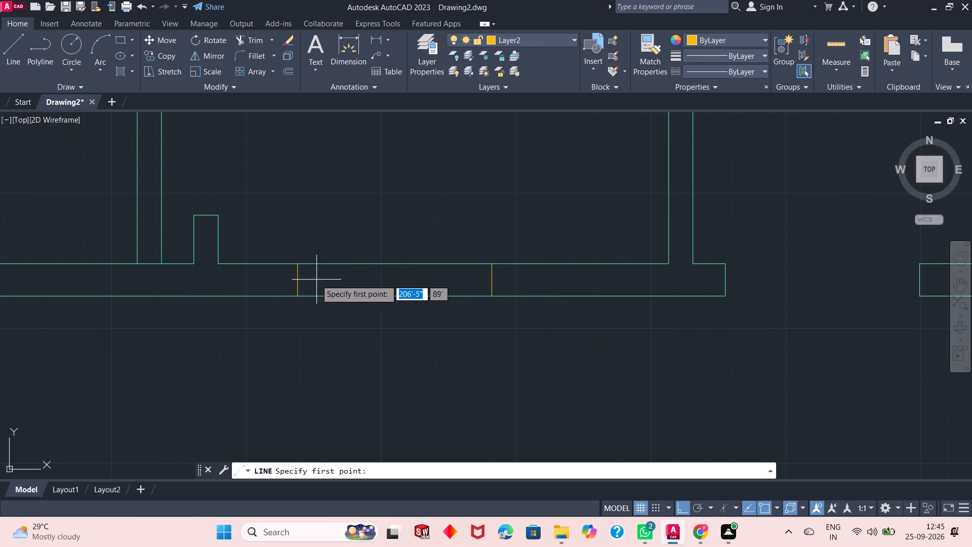
pyautogui.click(298, 281)
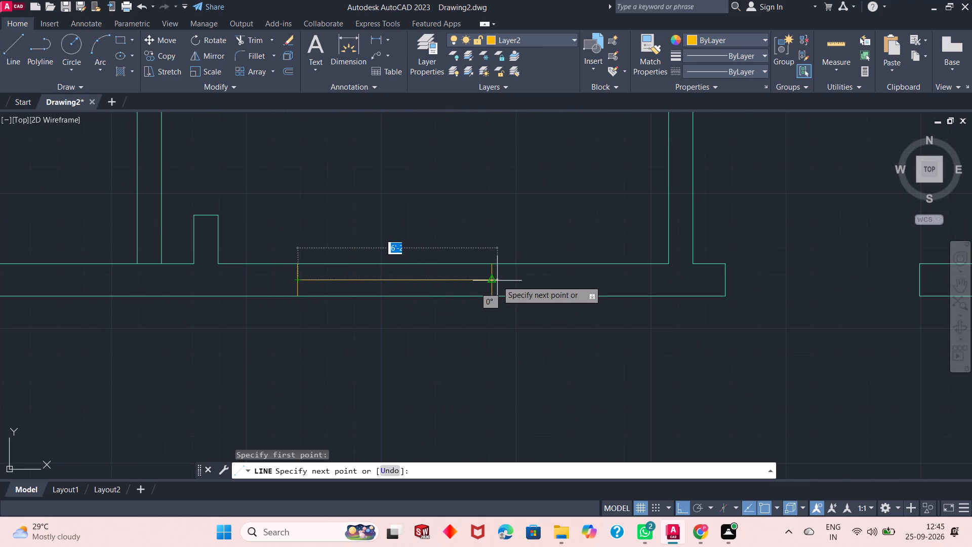
pyautogui.click(494, 279)
pyautogui.rightClick(422, 360)
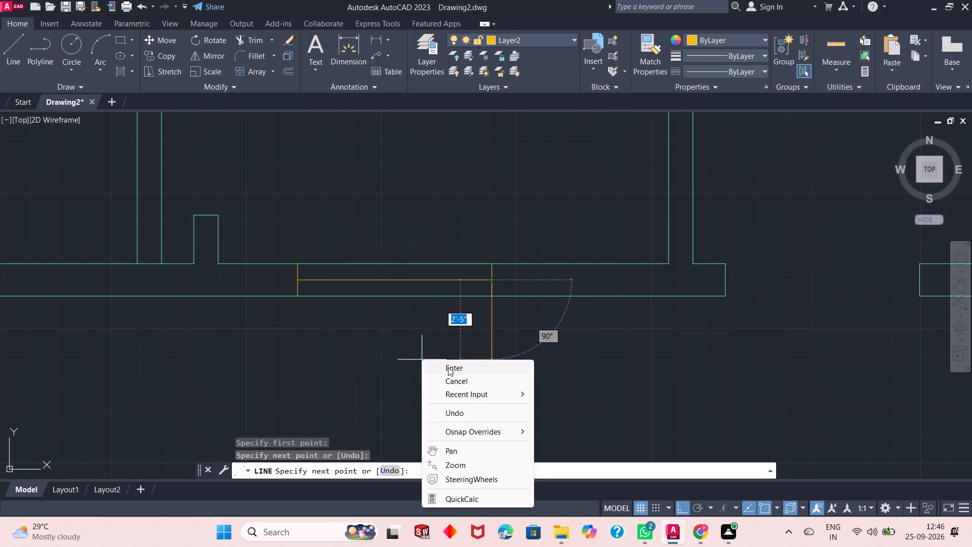
pyautogui.click(448, 367)
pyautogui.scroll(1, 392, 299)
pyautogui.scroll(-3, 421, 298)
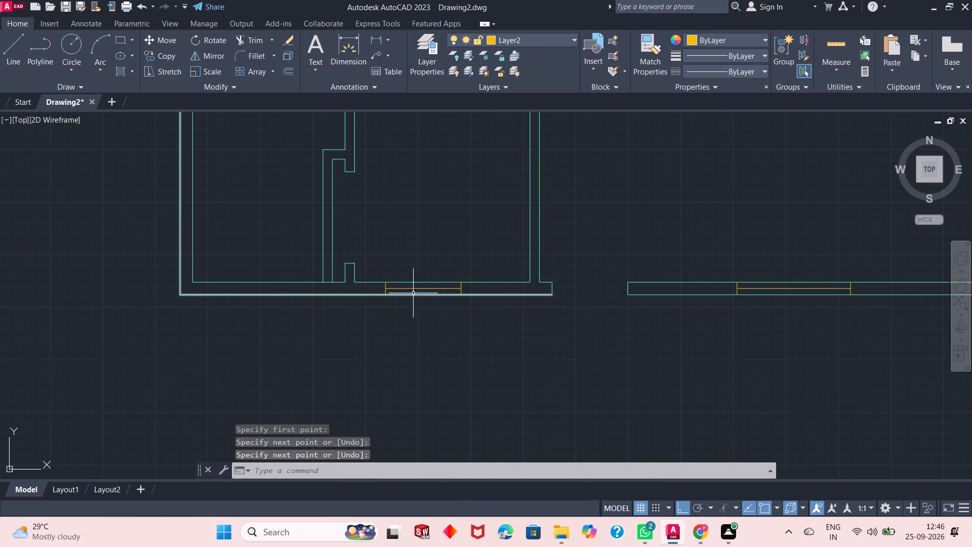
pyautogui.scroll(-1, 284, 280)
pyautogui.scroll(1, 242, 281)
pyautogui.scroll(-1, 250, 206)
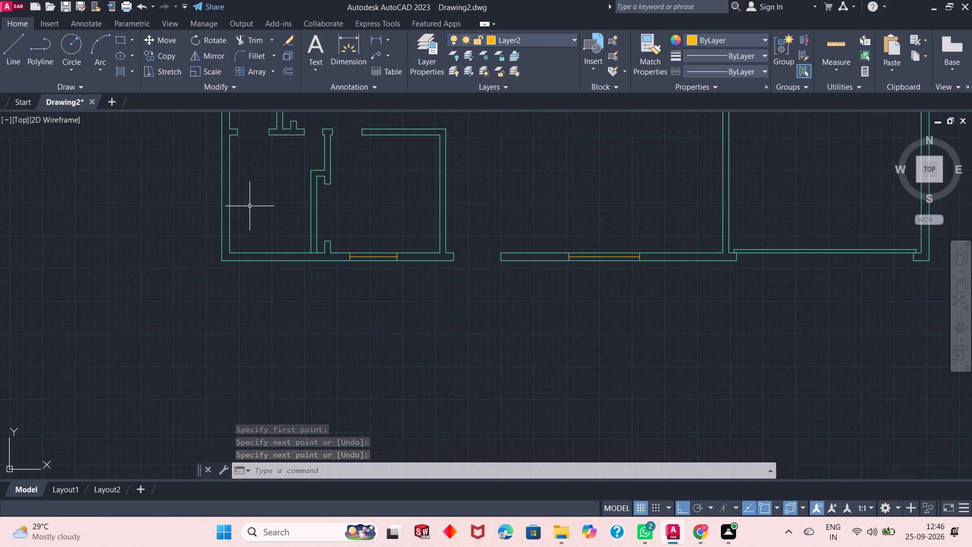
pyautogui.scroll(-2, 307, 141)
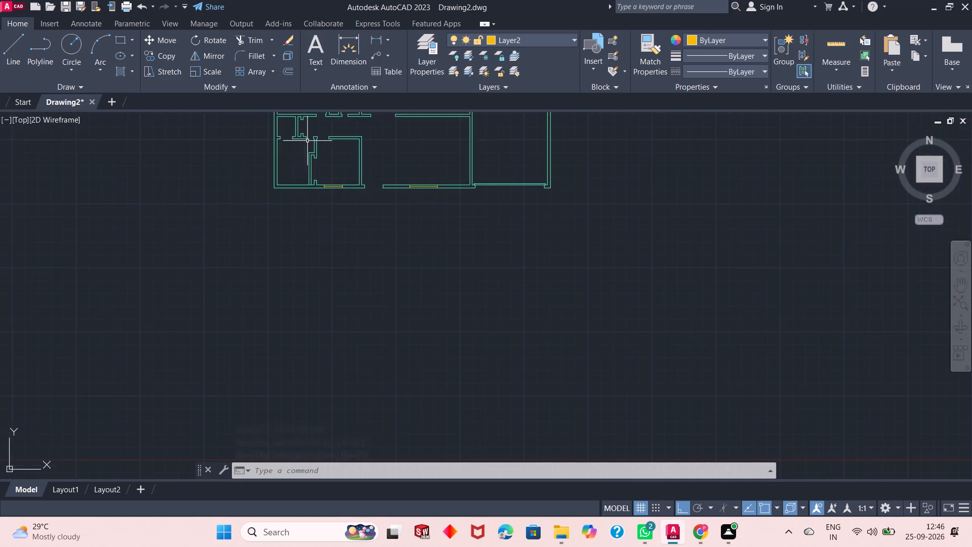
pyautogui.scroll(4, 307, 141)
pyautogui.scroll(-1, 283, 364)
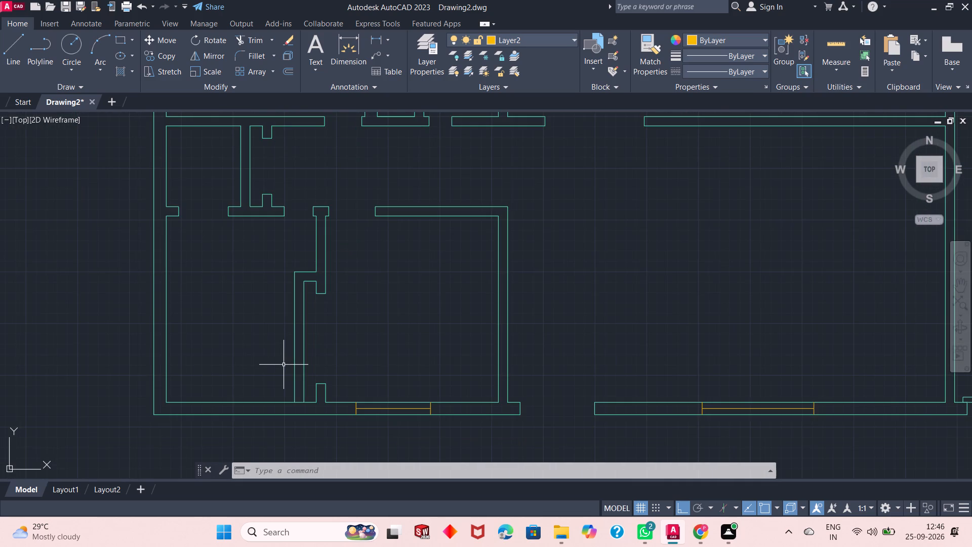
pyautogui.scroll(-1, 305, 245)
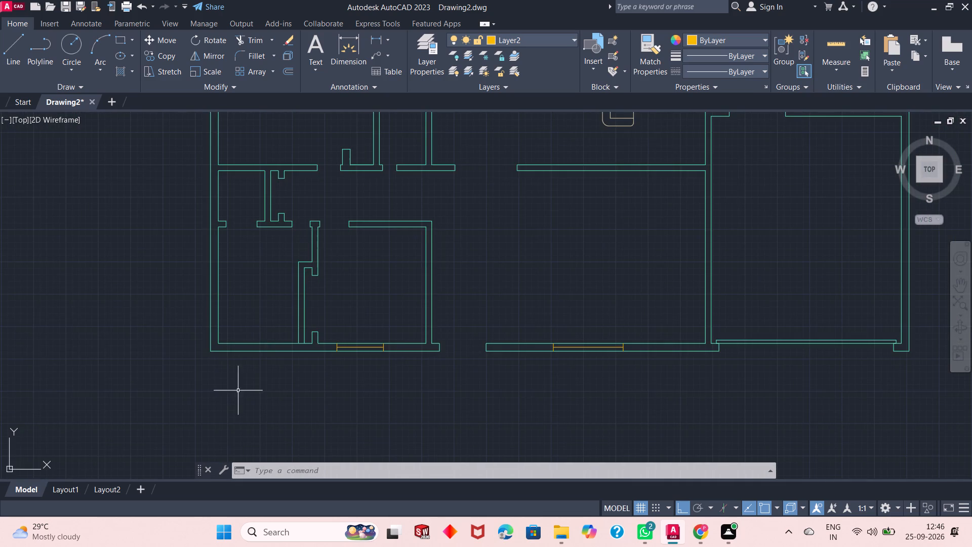
# Draw a vertical Layer2 reference line across the bottom wall, in line with the left face of the bottom-left room's partition.
pyautogui.scroll(2, 270, 362)
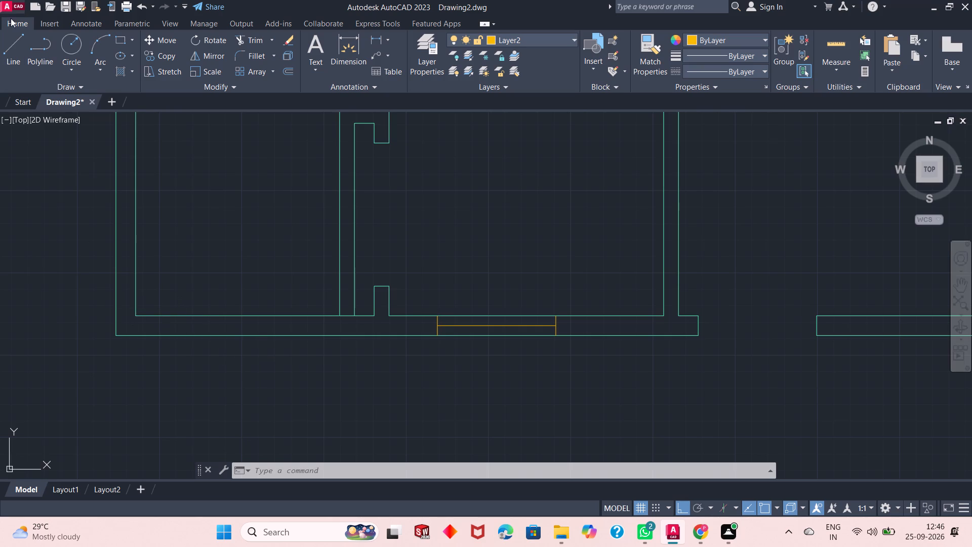
pyautogui.click(17, 54)
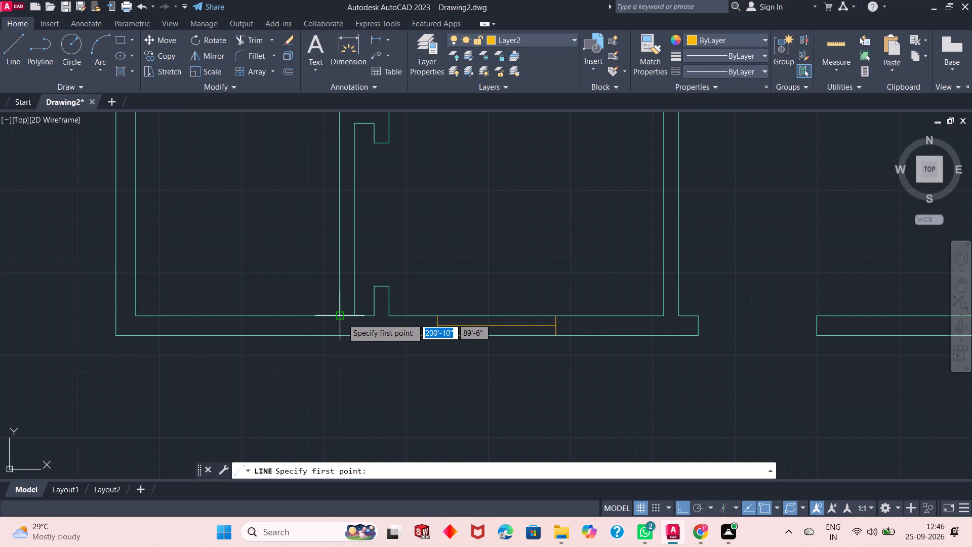
pyautogui.click(343, 320)
pyautogui.click(339, 334)
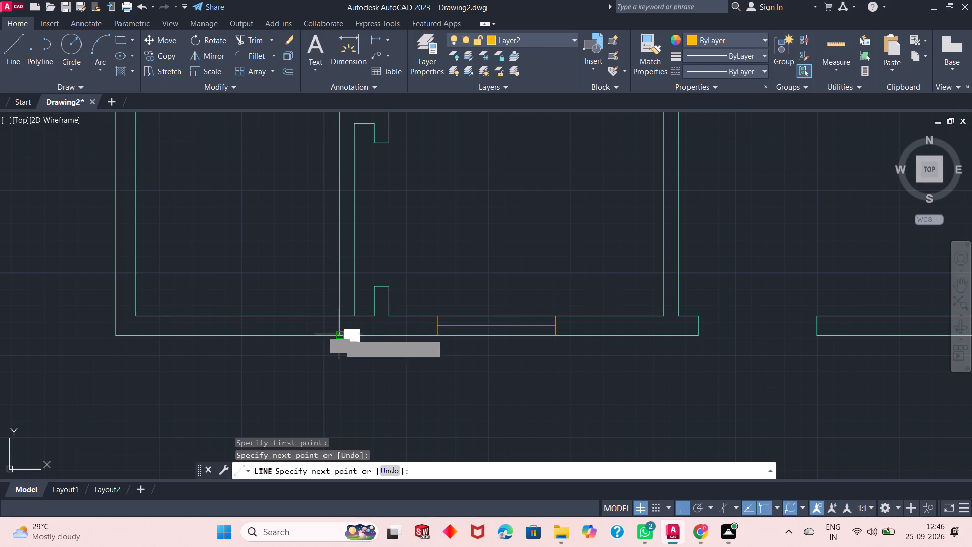
pyautogui.rightClick(339, 334)
pyautogui.click(359, 341)
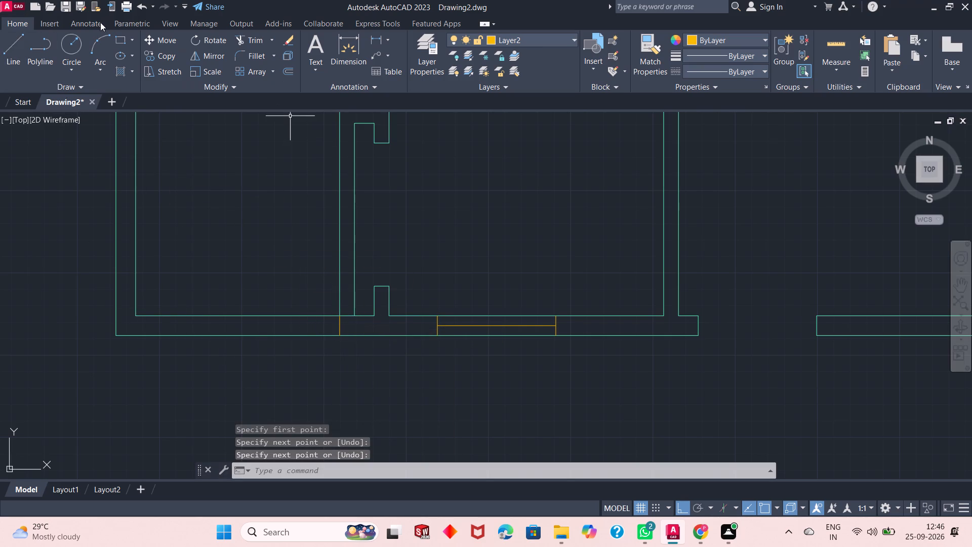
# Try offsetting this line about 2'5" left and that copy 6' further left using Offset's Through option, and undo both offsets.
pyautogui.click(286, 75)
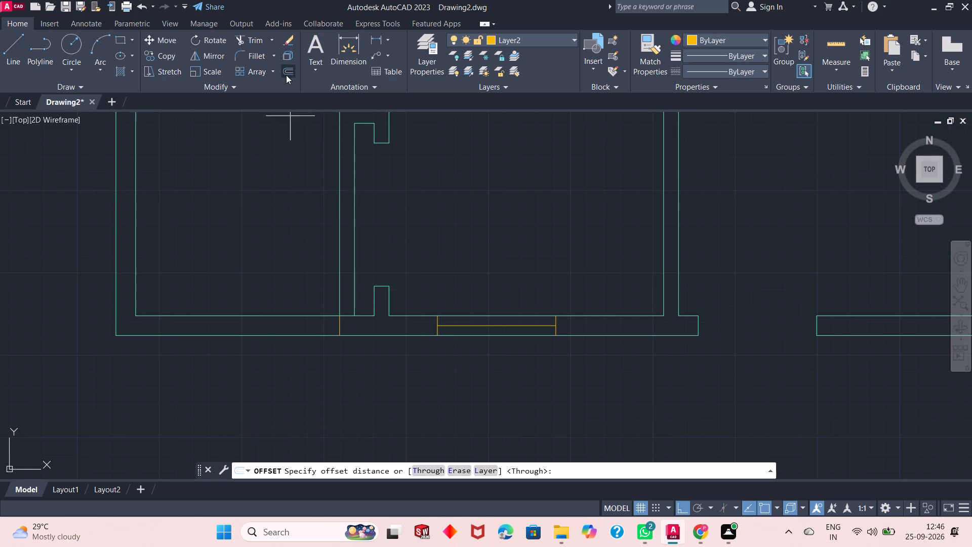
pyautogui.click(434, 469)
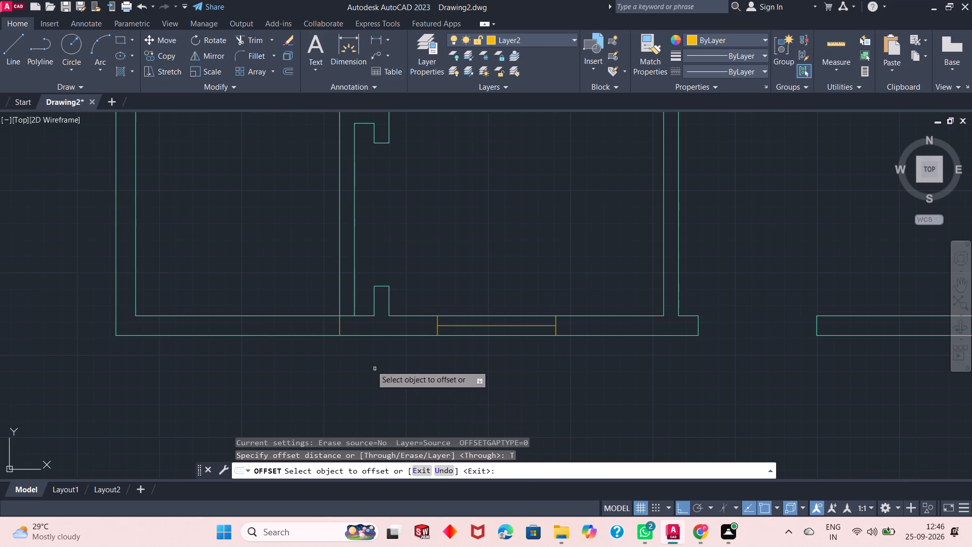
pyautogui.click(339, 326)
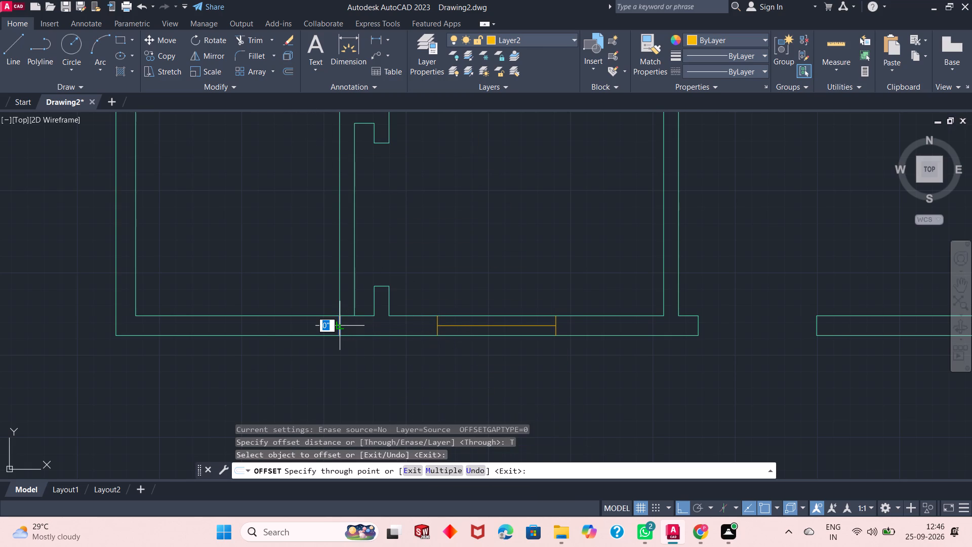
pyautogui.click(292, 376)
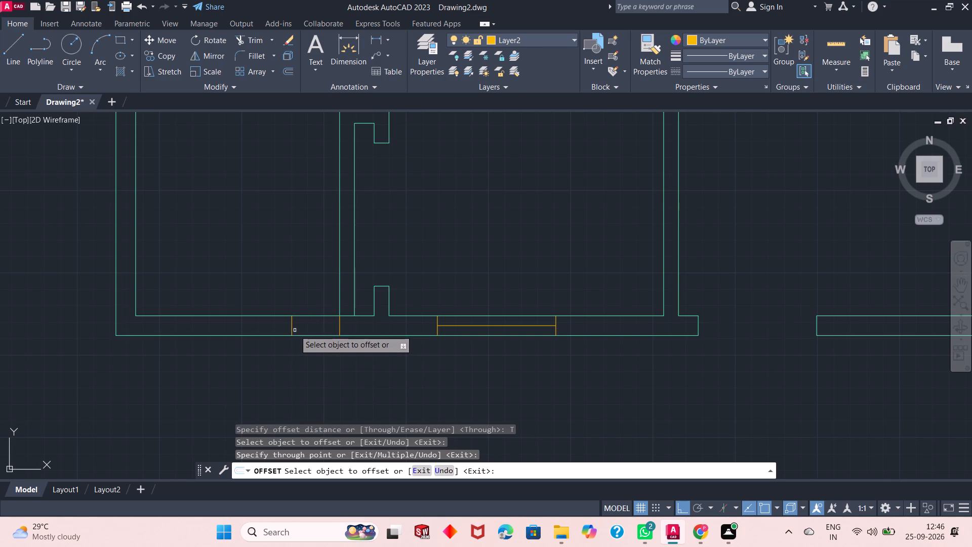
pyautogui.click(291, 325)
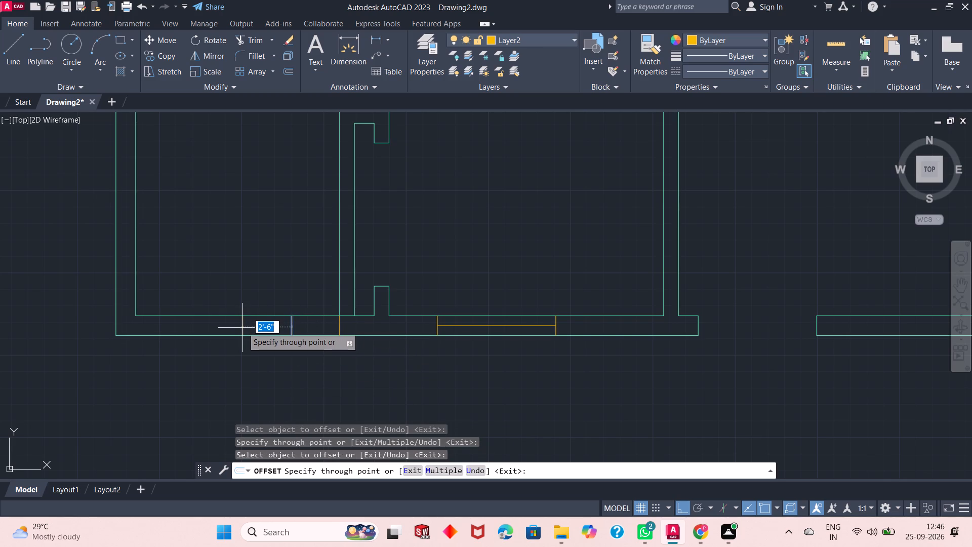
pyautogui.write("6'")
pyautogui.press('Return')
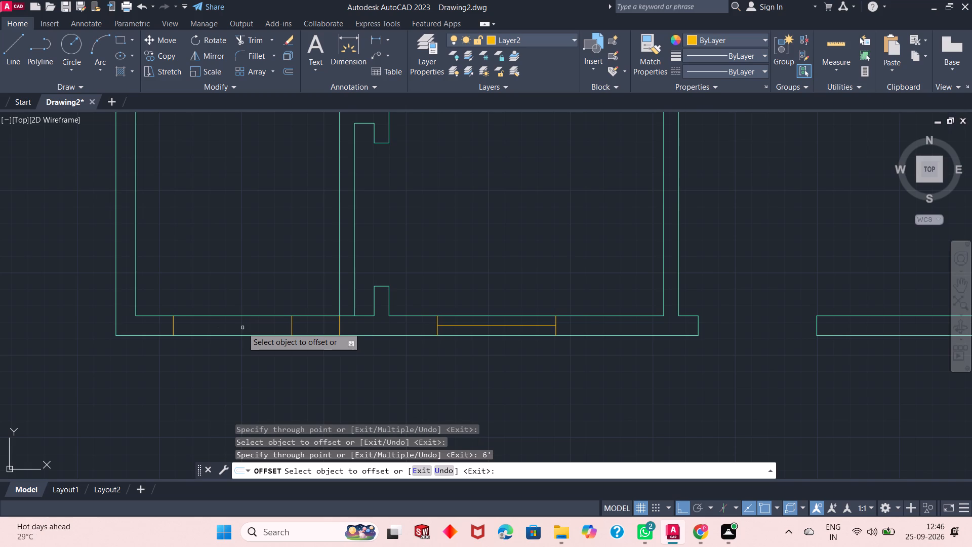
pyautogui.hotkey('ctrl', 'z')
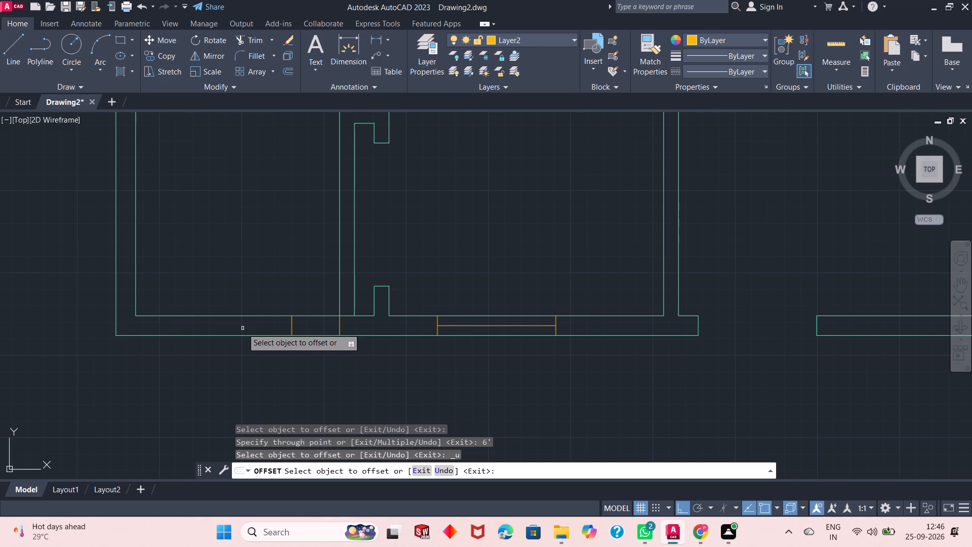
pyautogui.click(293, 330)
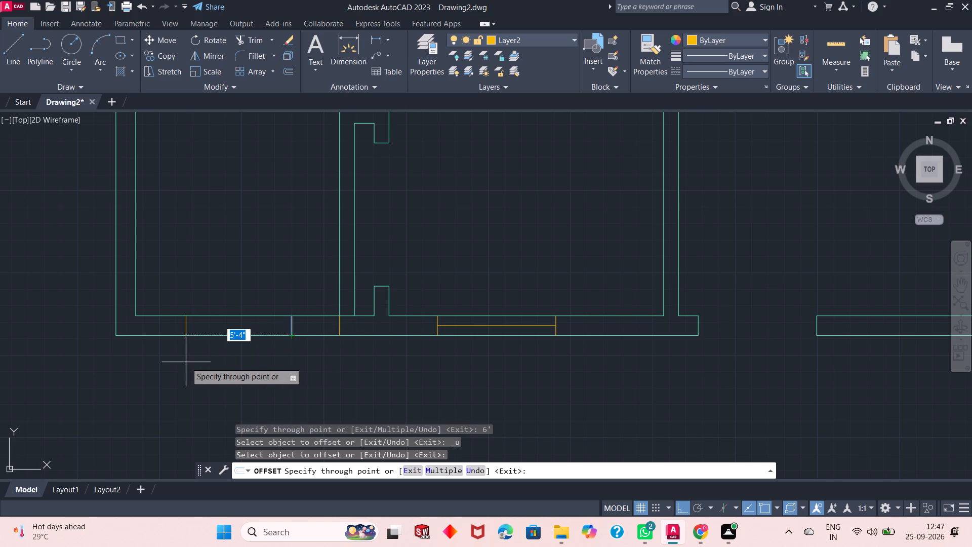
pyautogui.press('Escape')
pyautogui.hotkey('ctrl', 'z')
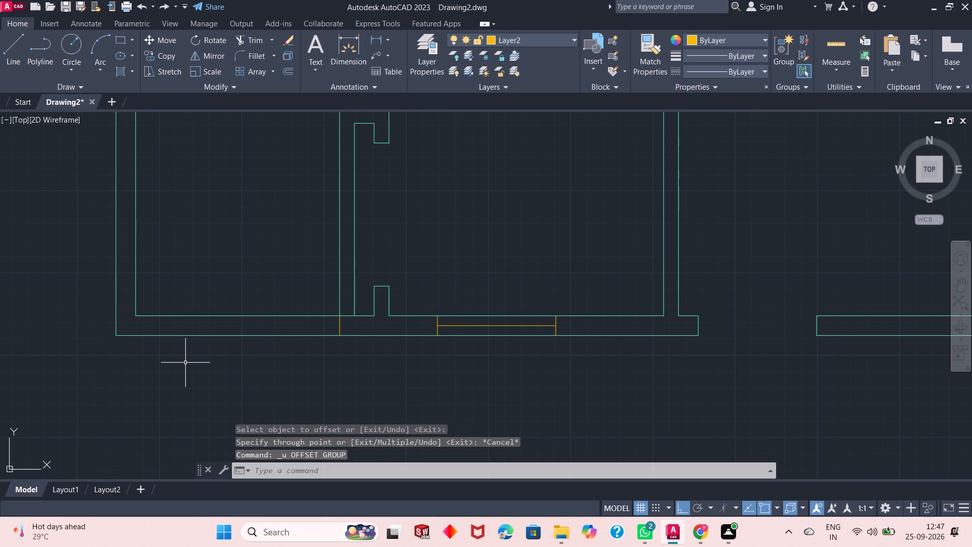
# Offset the partition reference line about 6' left with the Through option, and offset that copy 4' back to the right.
pyautogui.click(292, 71)
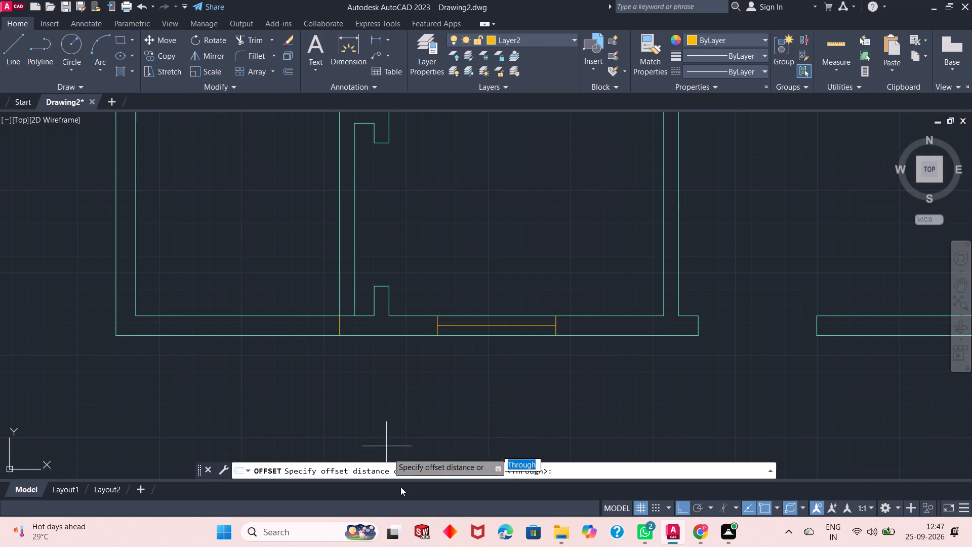
pyautogui.click(426, 471)
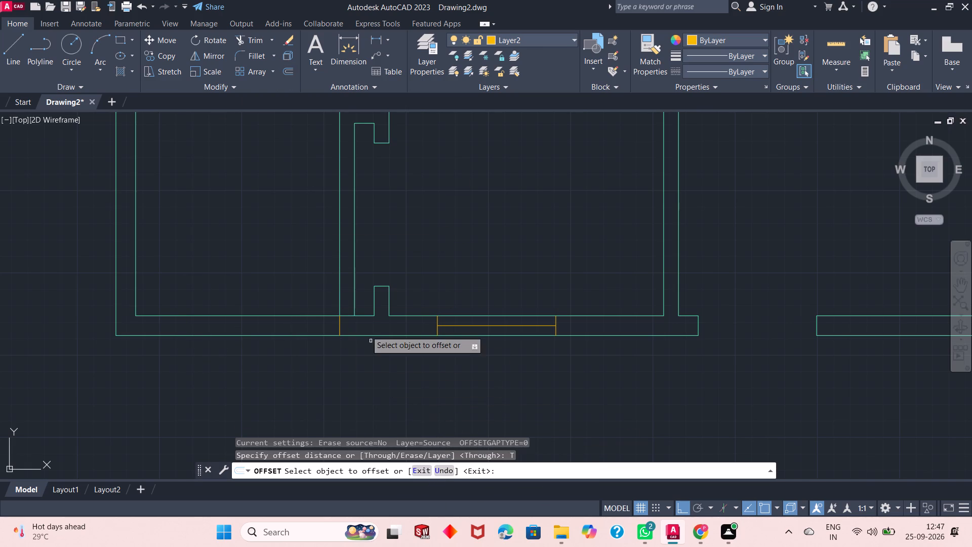
pyautogui.click(340, 331)
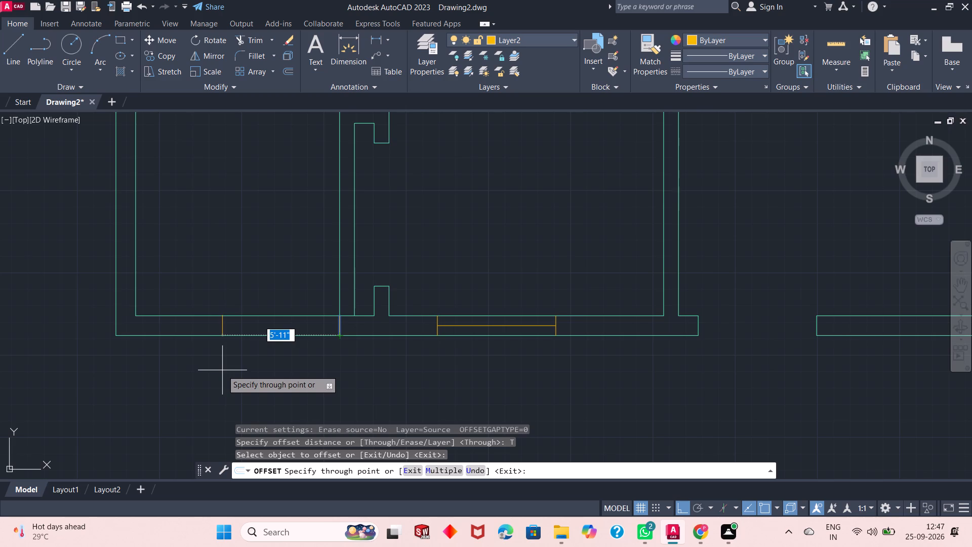
pyautogui.click(220, 376)
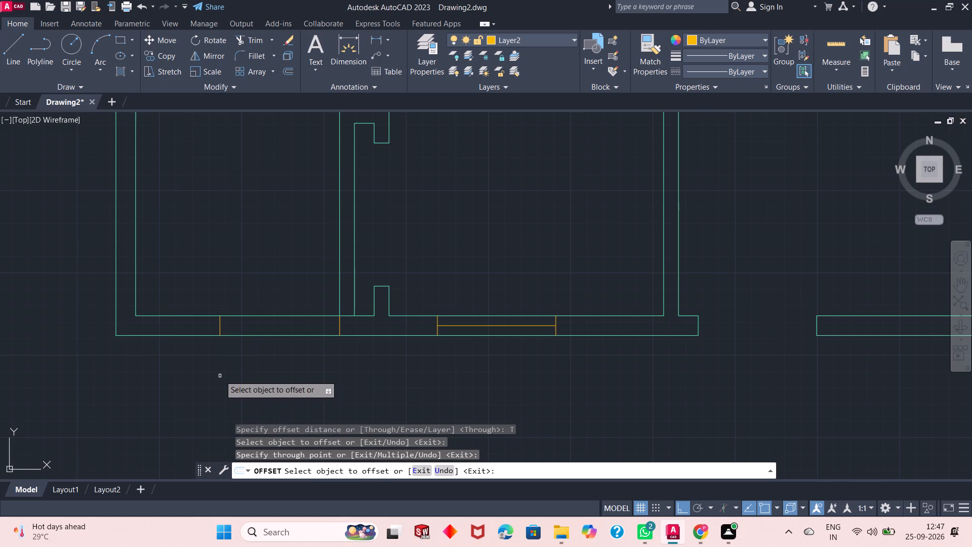
pyautogui.click(220, 329)
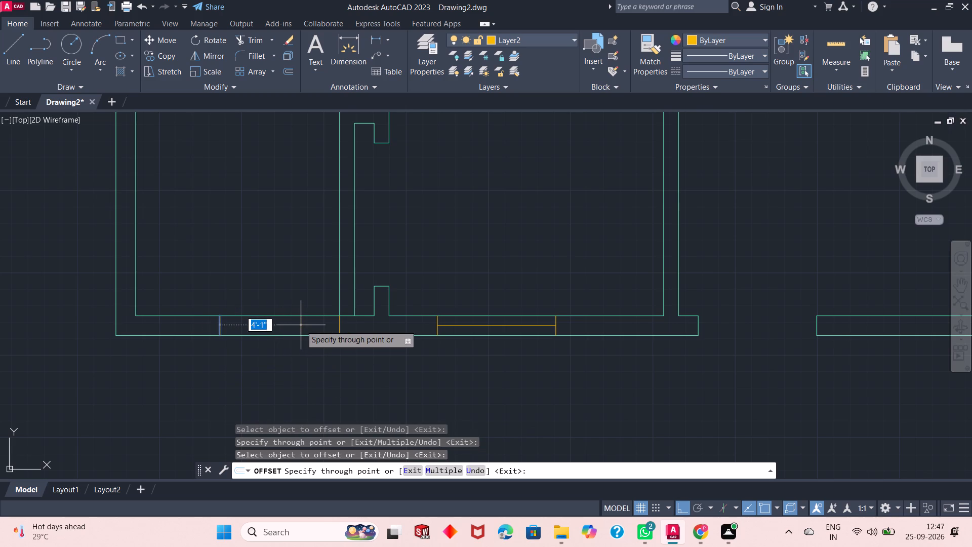
pyautogui.write("4'")
pyautogui.press('Return')
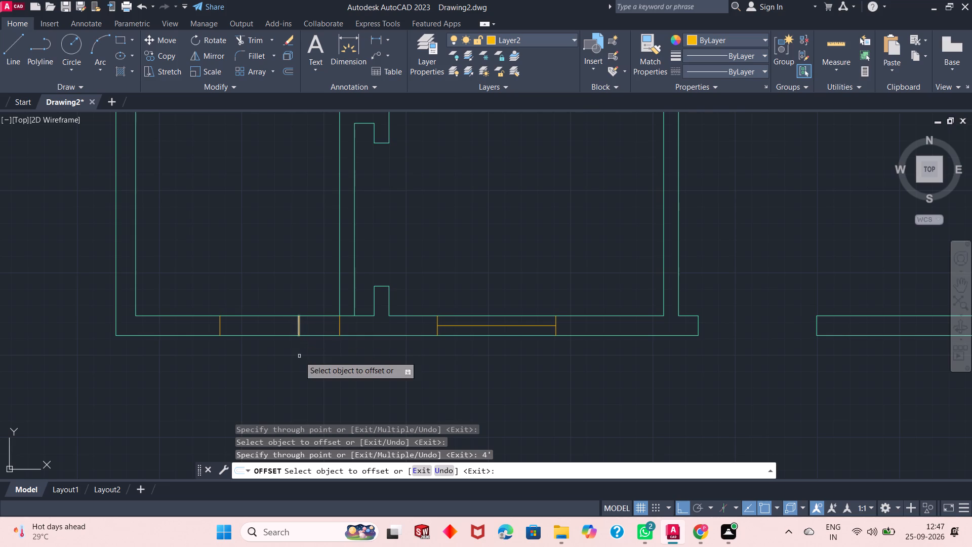
pyautogui.rightClick(272, 365)
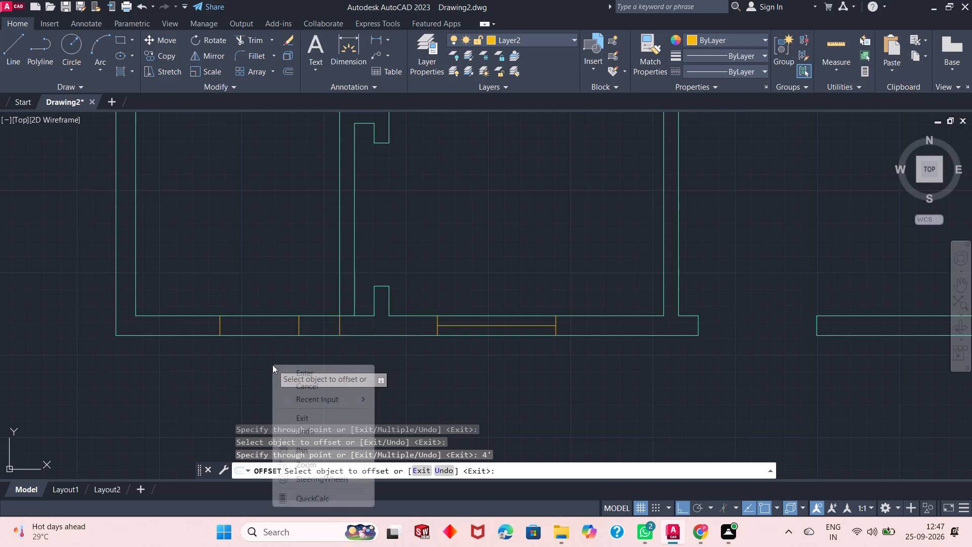
pyautogui.click(286, 370)
# Erase the Layer2 reference line in the bottom wall at the partition's left face.
pyautogui.click(340, 331)
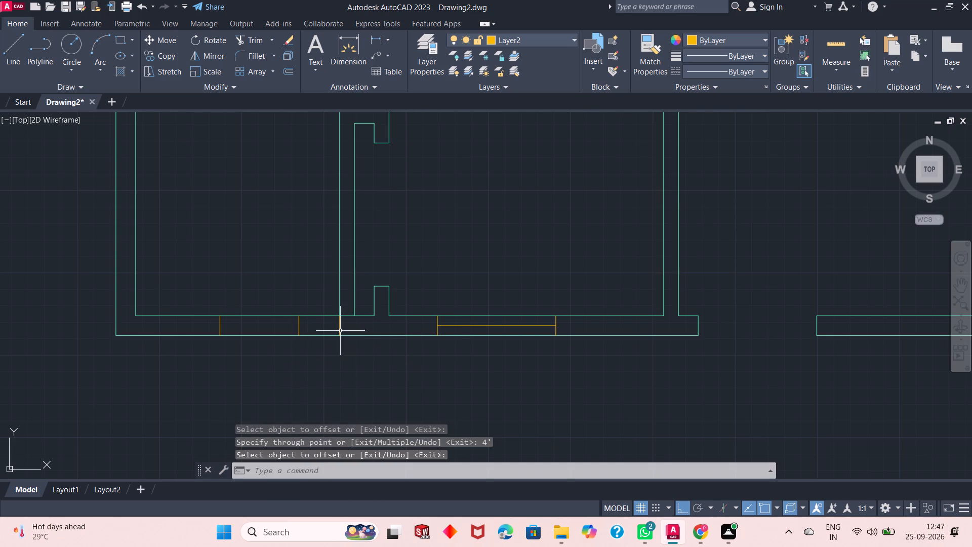
pyautogui.rightClick(317, 365)
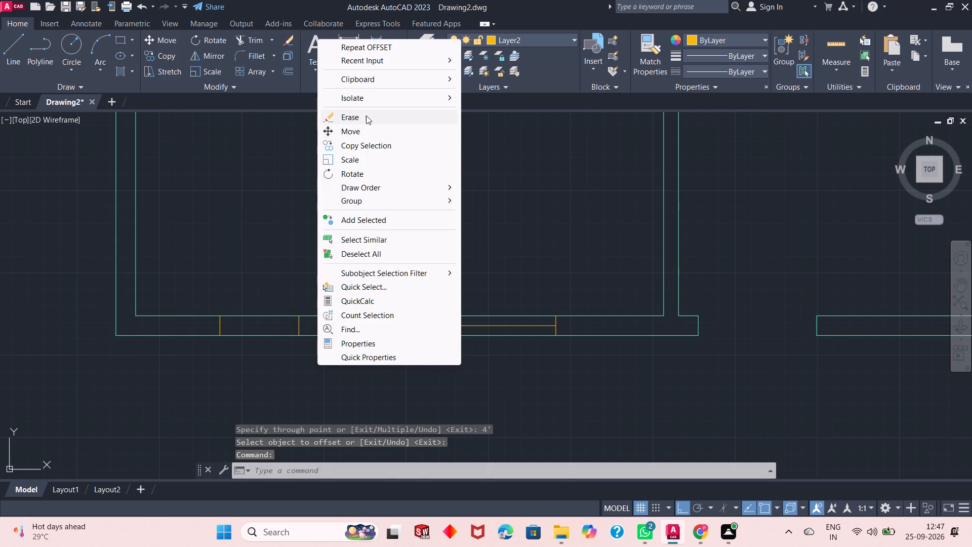
pyautogui.click(366, 115)
# Draw a horizontal Layer2 line joining the midpoints of the two new window edge lines in the bottom-left room's wall.
pyautogui.click(18, 47)
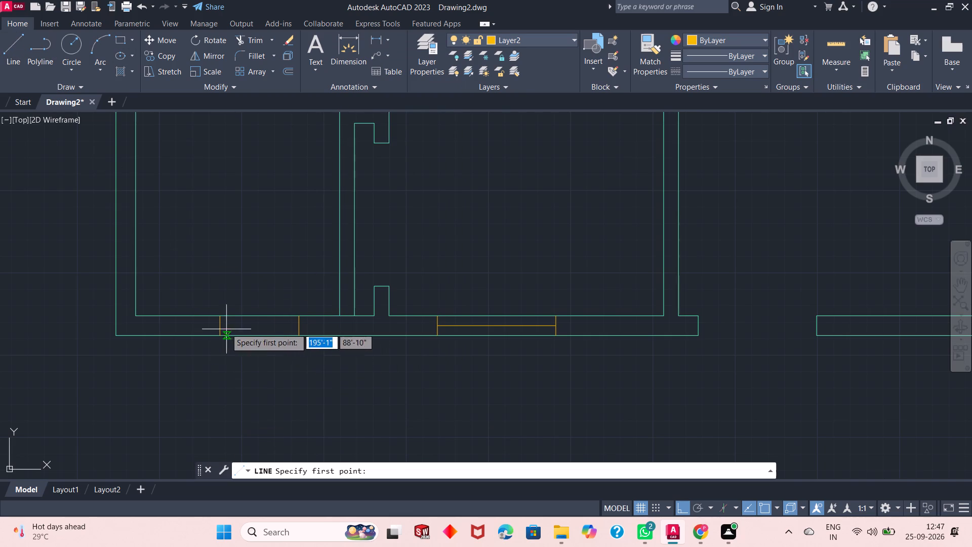
pyautogui.click(221, 323)
pyautogui.click(302, 323)
pyautogui.rightClick(305, 333)
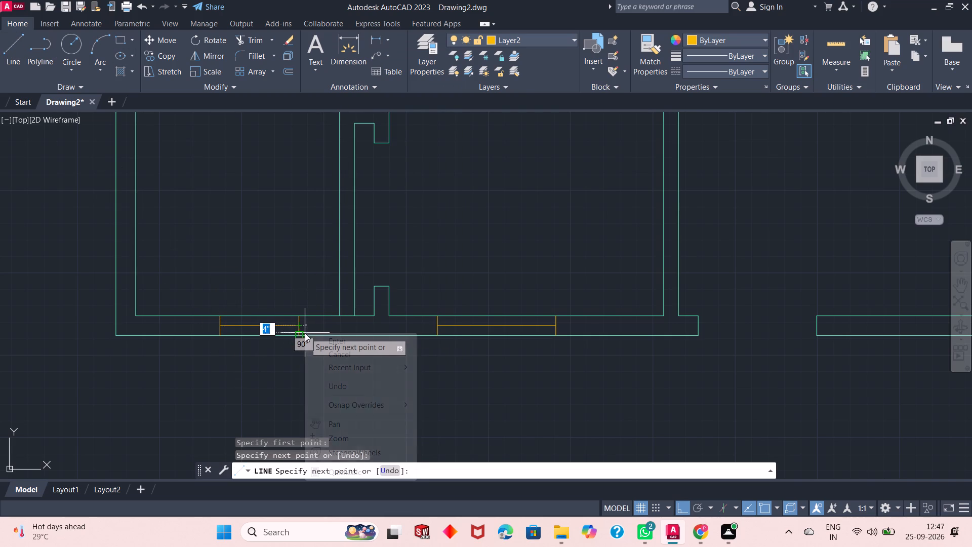
pyautogui.click(322, 340)
# Draw a horizontal Layer2 reference line across the left exterior wall, level with the top-left room's lower inner corner.
pyautogui.scroll(-3, 283, 289)
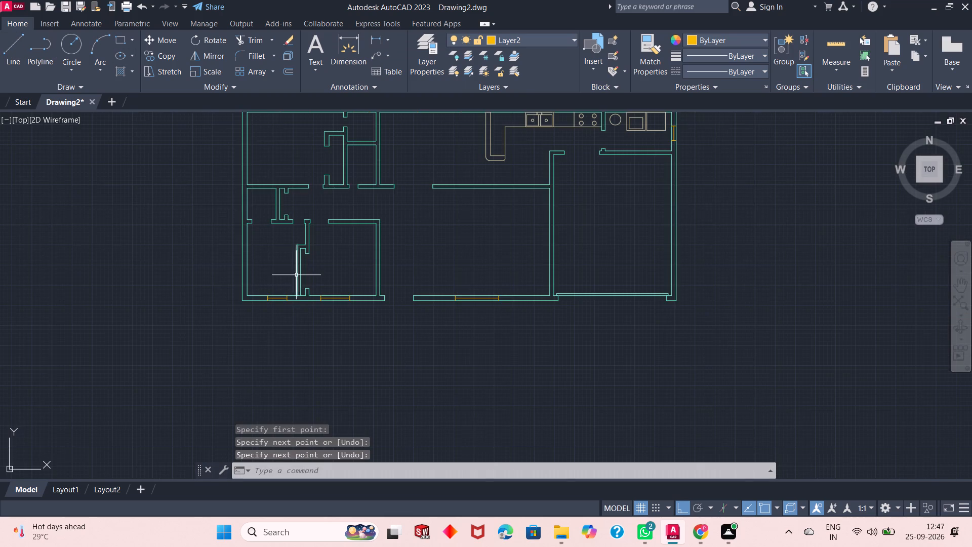
pyautogui.scroll(-1, 296, 273)
pyautogui.scroll(1, 337, 219)
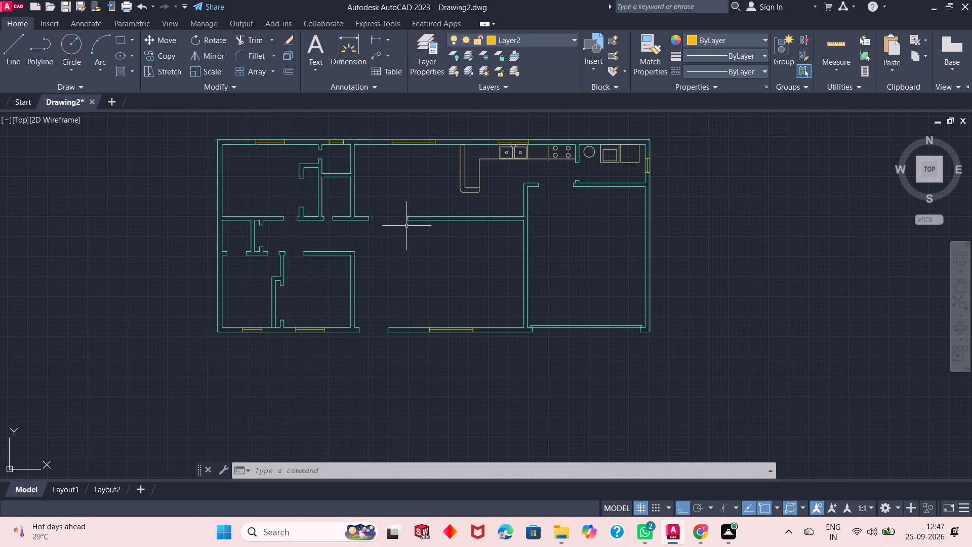
pyautogui.scroll(-2, 266, 136)
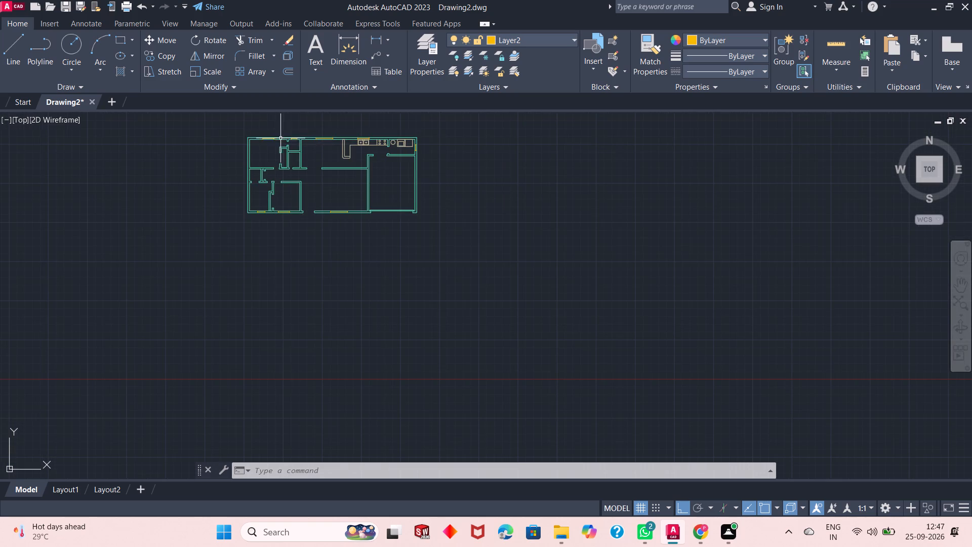
pyautogui.scroll(4, 267, 133)
pyautogui.scroll(1, 244, 253)
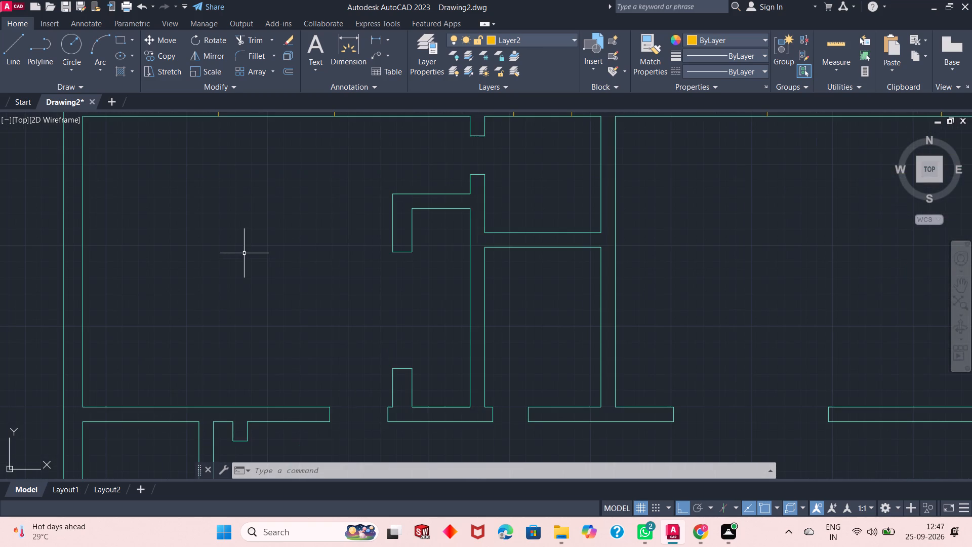
pyautogui.scroll(-3, 245, 253)
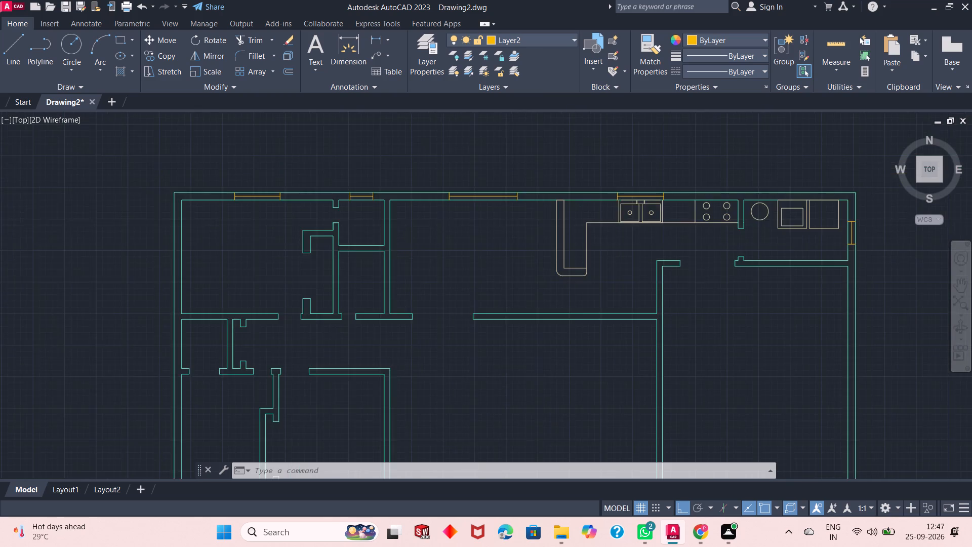
pyautogui.scroll(2, 225, 287)
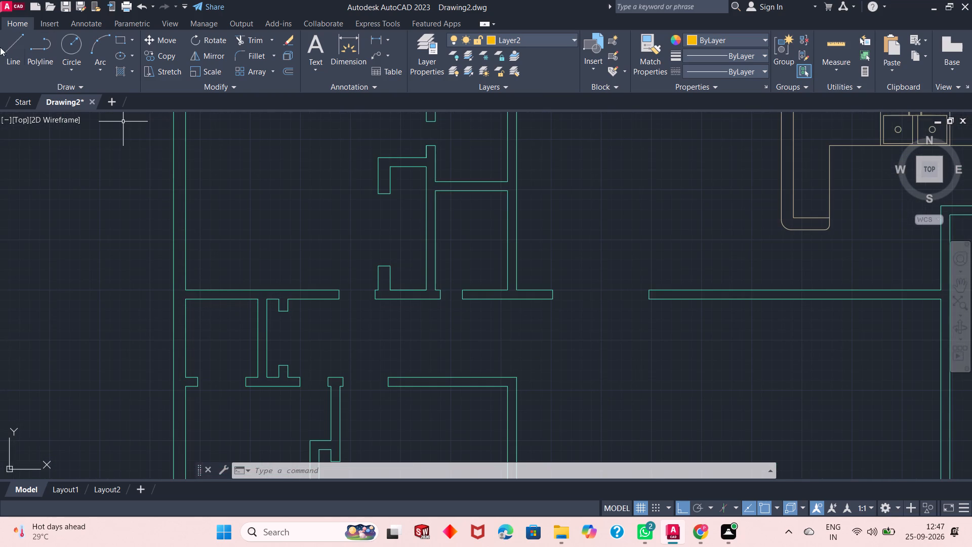
pyautogui.click(5, 49)
pyautogui.click(184, 293)
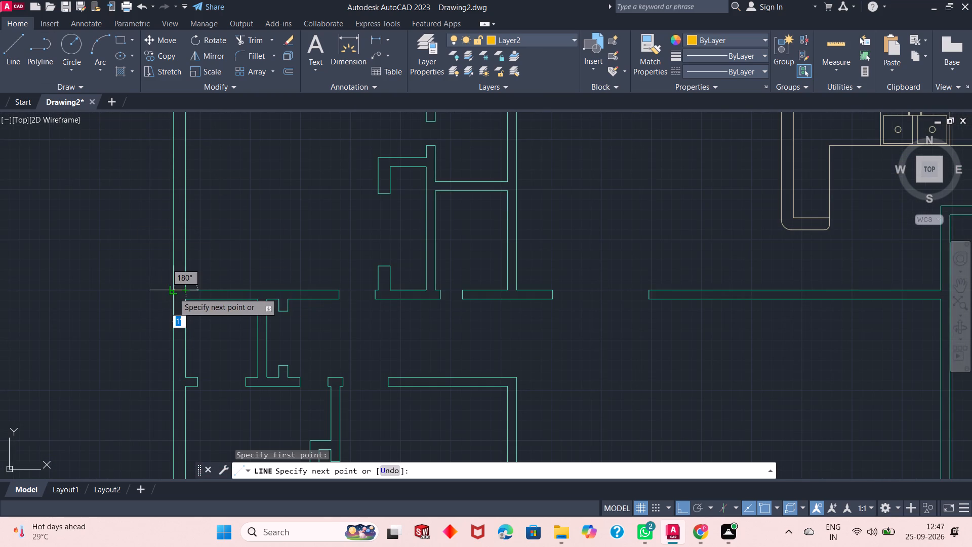
pyautogui.click(172, 293)
pyautogui.rightClick(130, 283)
pyautogui.click(156, 291)
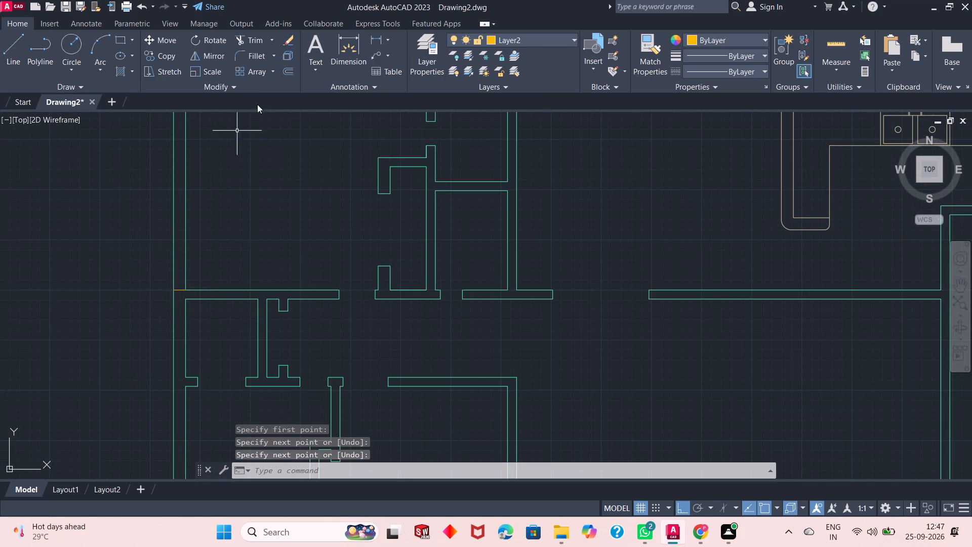
# Offset the left-wall reference line 3'4" upward with the Through option, and offset that copy 5' further up.
pyautogui.click(289, 69)
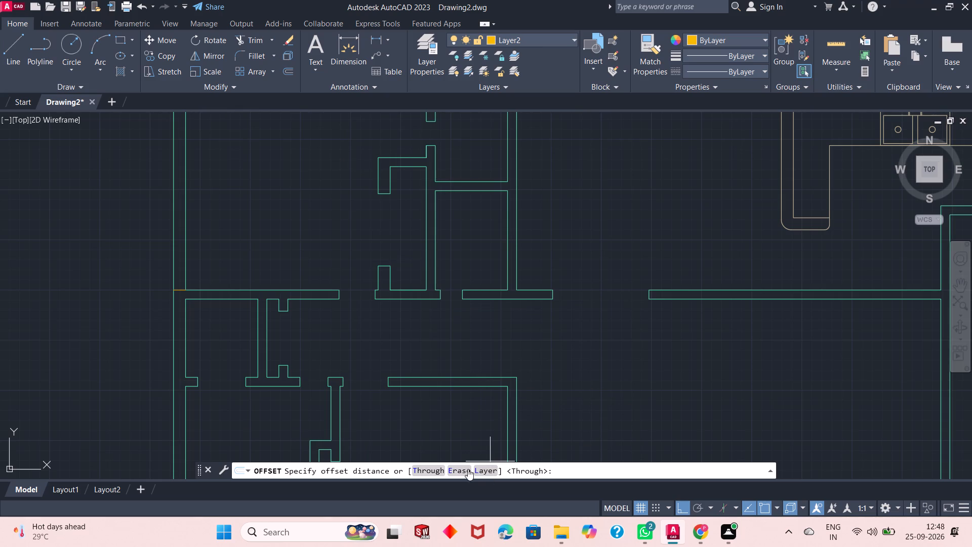
pyautogui.click(425, 466)
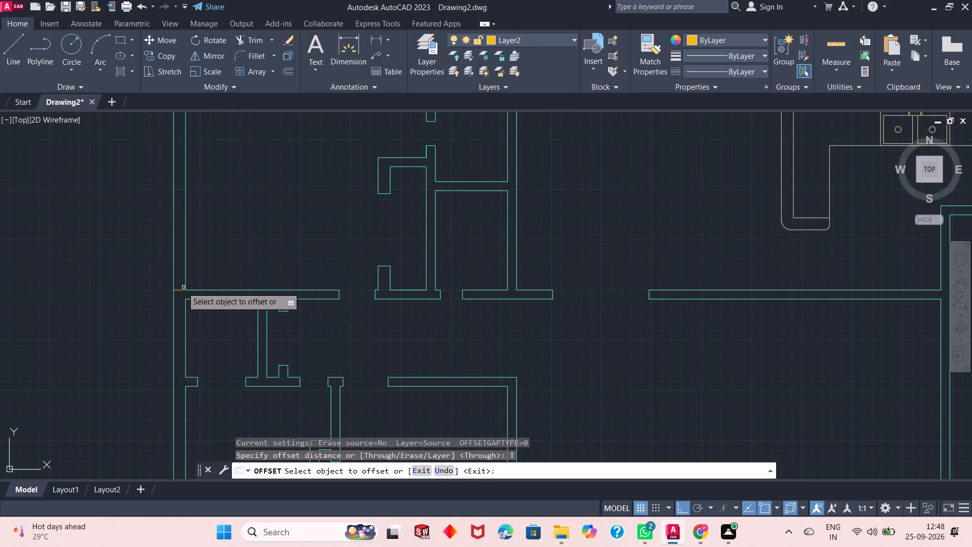
pyautogui.click(180, 291)
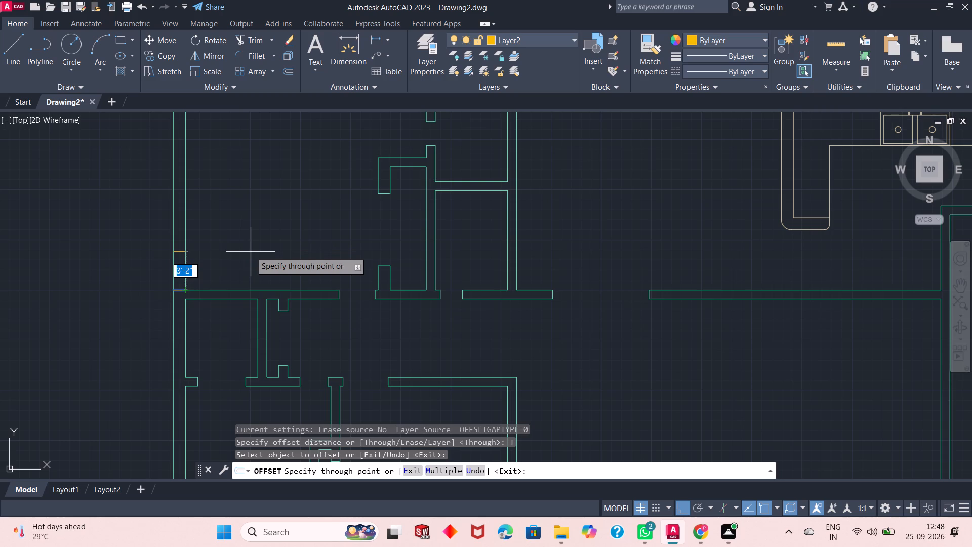
pyautogui.write("3'")
pyautogui.write('4"')
pyautogui.press('Return')
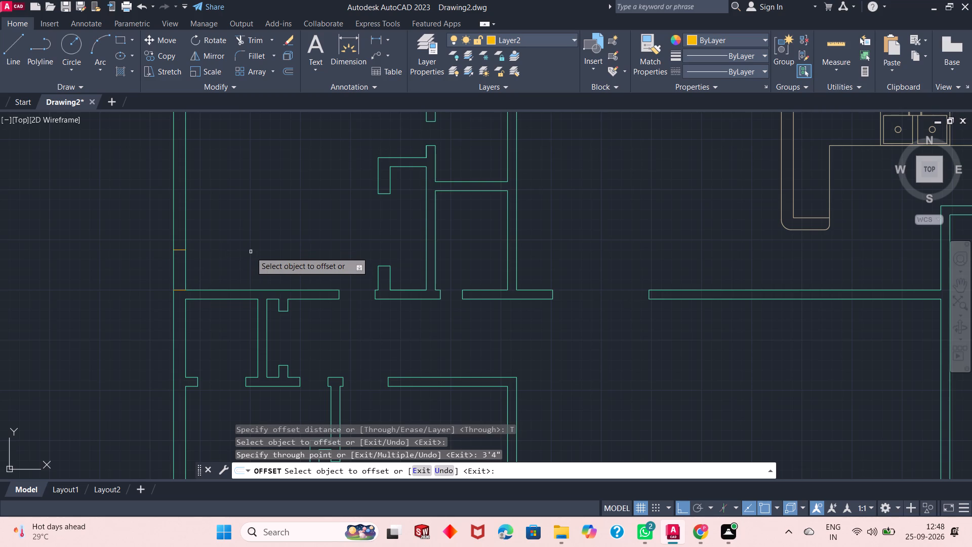
pyautogui.click(180, 250)
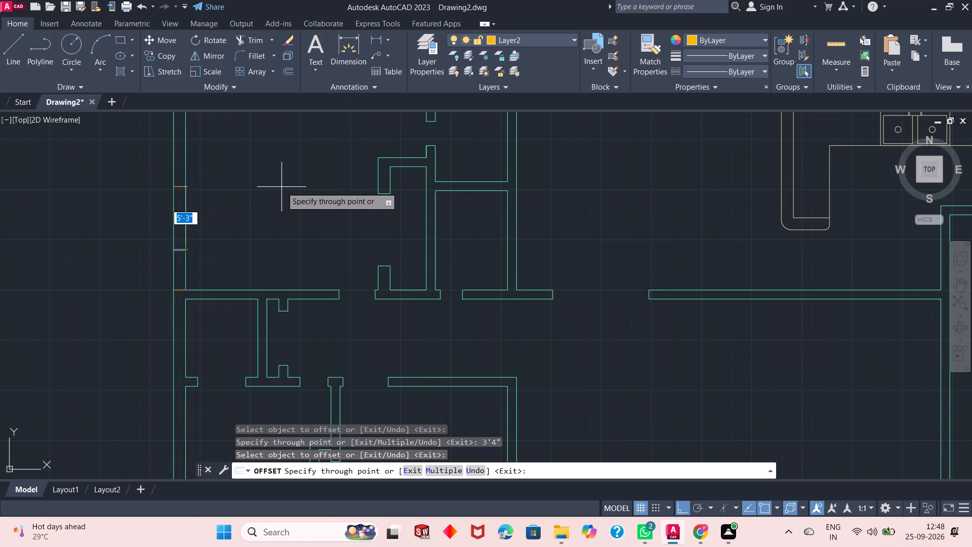
pyautogui.press('5')
pyautogui.press("'")
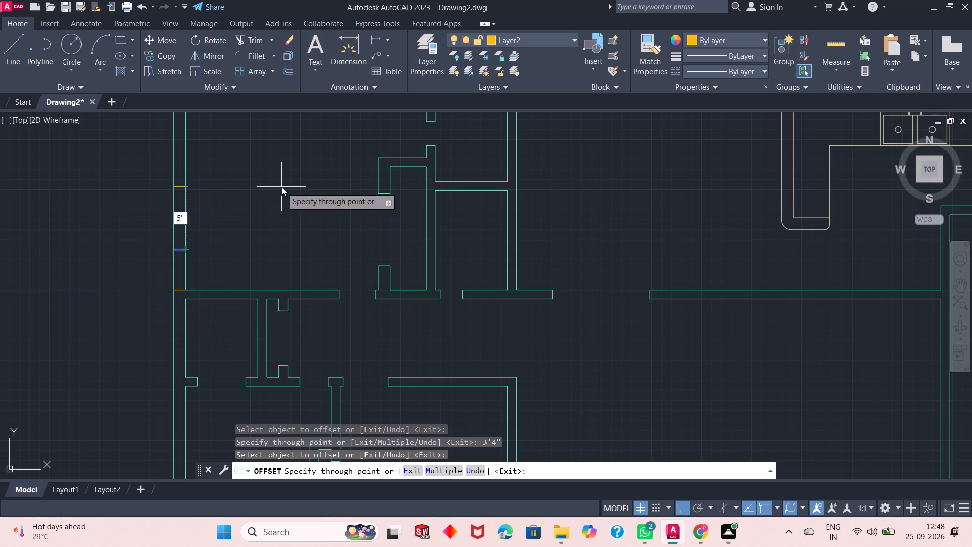
pyautogui.press('Return')
pyautogui.scroll(2, 230, 236)
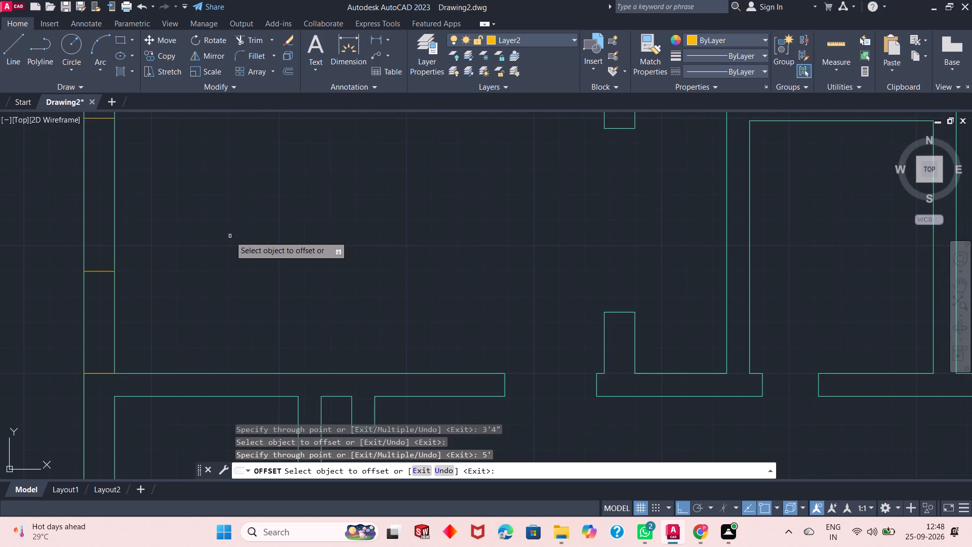
pyautogui.scroll(-3, 230, 236)
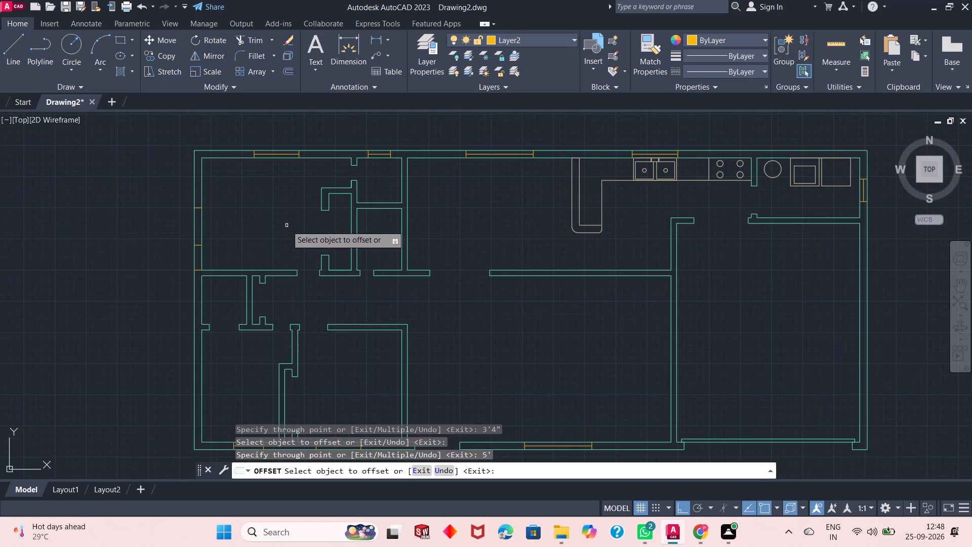
pyautogui.rightClick(144, 258)
pyautogui.click(186, 264)
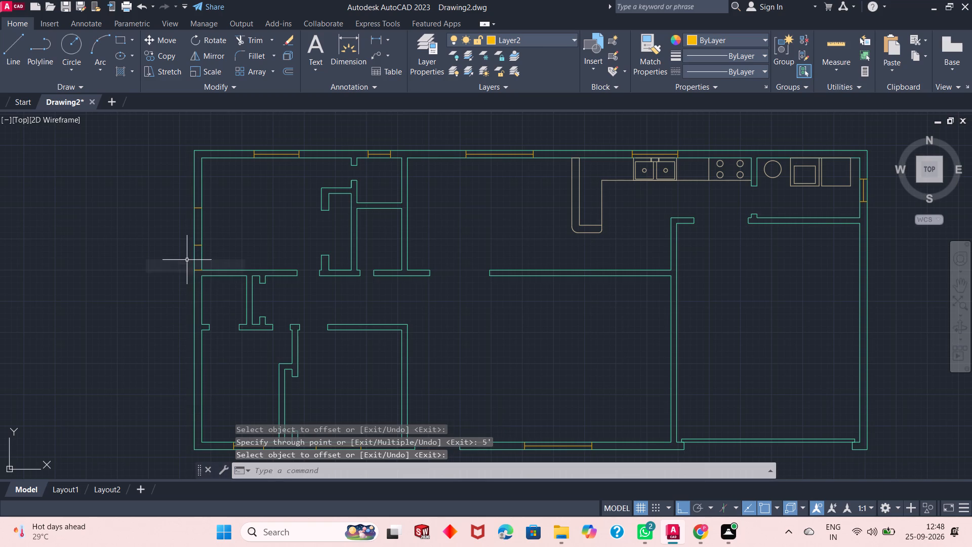
# Erase the Layer2 reference line in the left exterior wall, level with the top-left room's lower inner corner.
pyautogui.click(199, 269)
pyautogui.rightClick(158, 256)
pyautogui.click(179, 267)
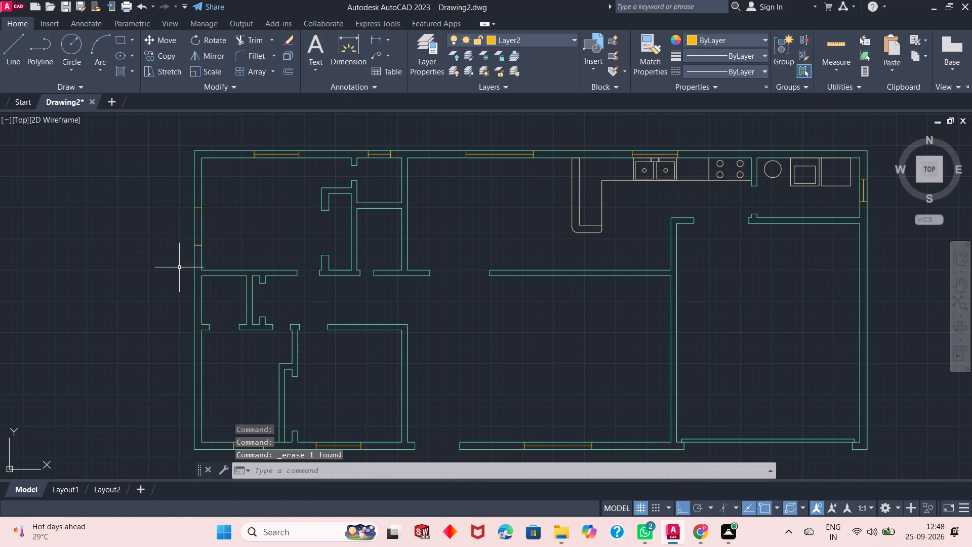
# Draw a vertical Layer2 line joining the midpoints of the two window edge lines in the left exterior wall.
pyautogui.click(14, 43)
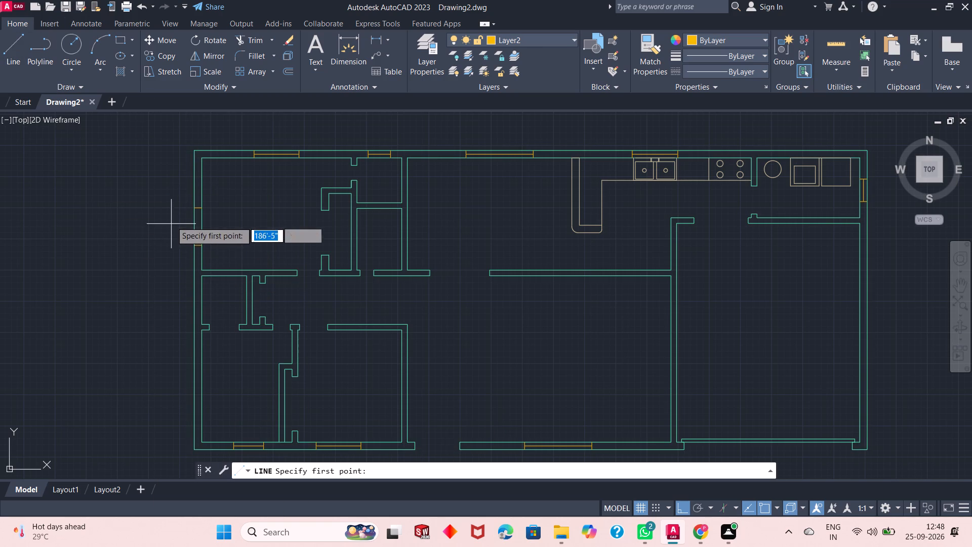
pyautogui.scroll(3, 196, 220)
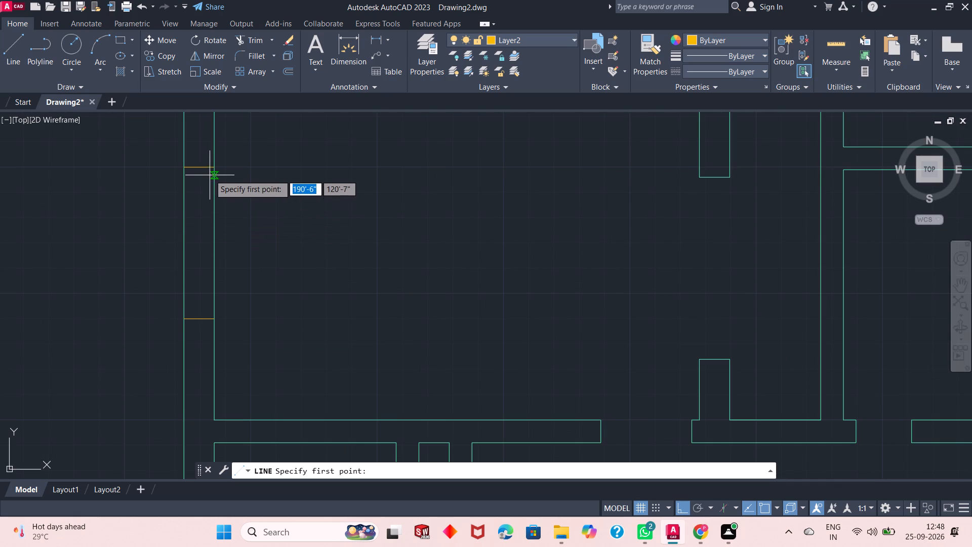
pyautogui.click(198, 169)
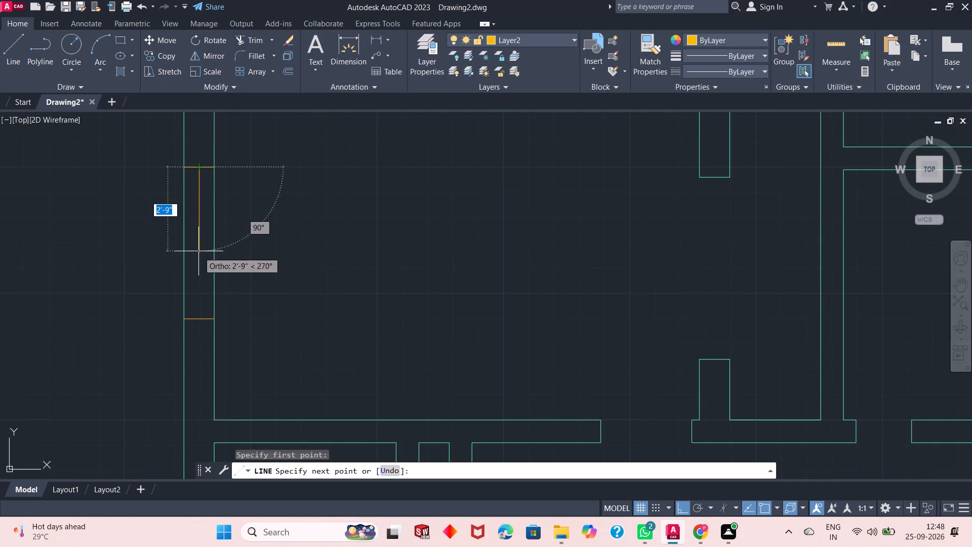
pyautogui.click(196, 322)
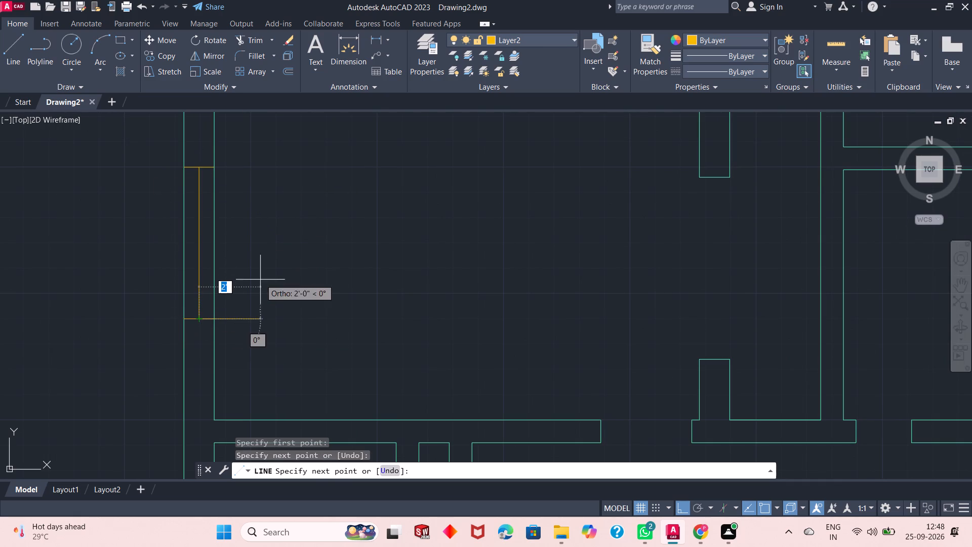
pyautogui.rightClick(262, 278)
pyautogui.click(294, 284)
# Look over the whole floor plan, examining the windows in the exterior walls and the room openings.
pyautogui.scroll(-1, 205, 281)
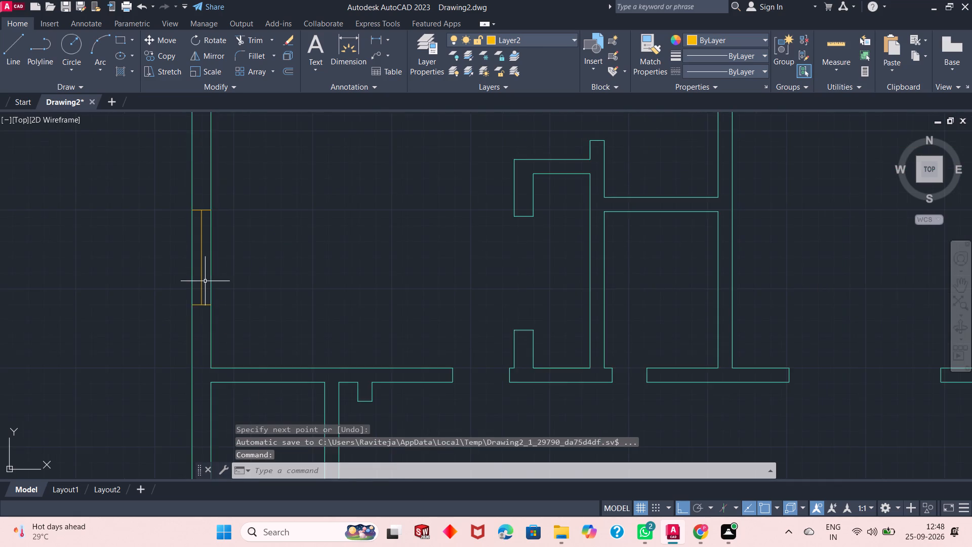
pyautogui.scroll(2, 205, 281)
pyautogui.scroll(-3, 205, 281)
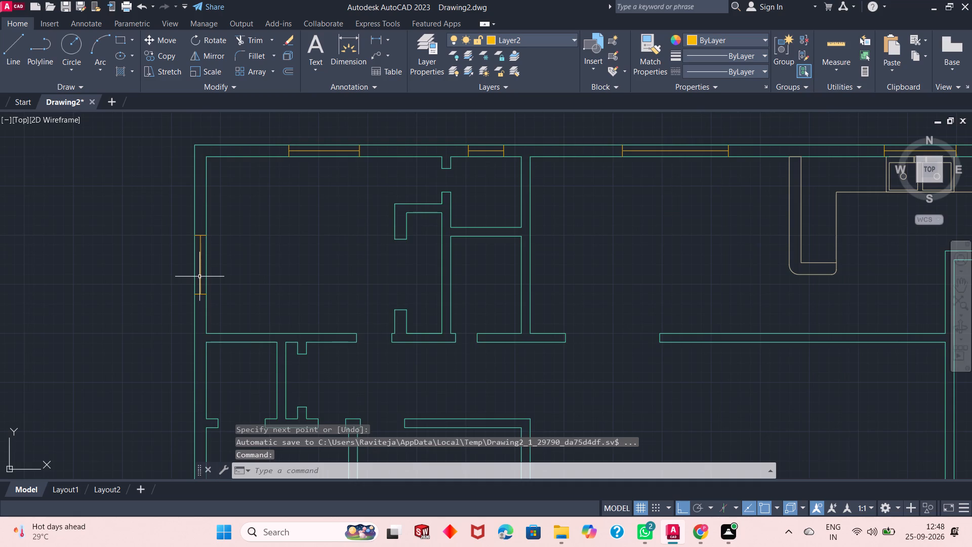
pyautogui.scroll(-1, 199, 277)
pyautogui.scroll(-2, 197, 200)
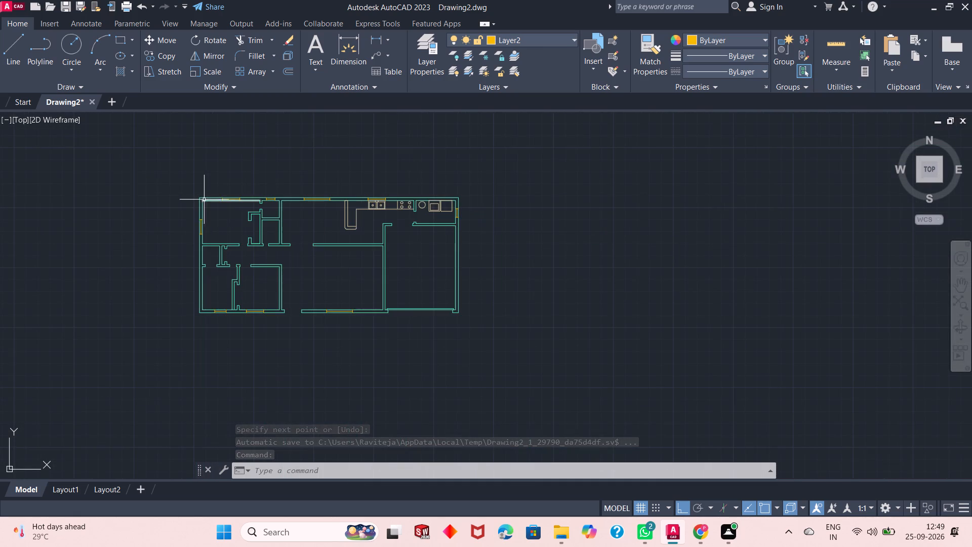
pyautogui.scroll(1, 221, 268)
pyautogui.scroll(1, 262, 238)
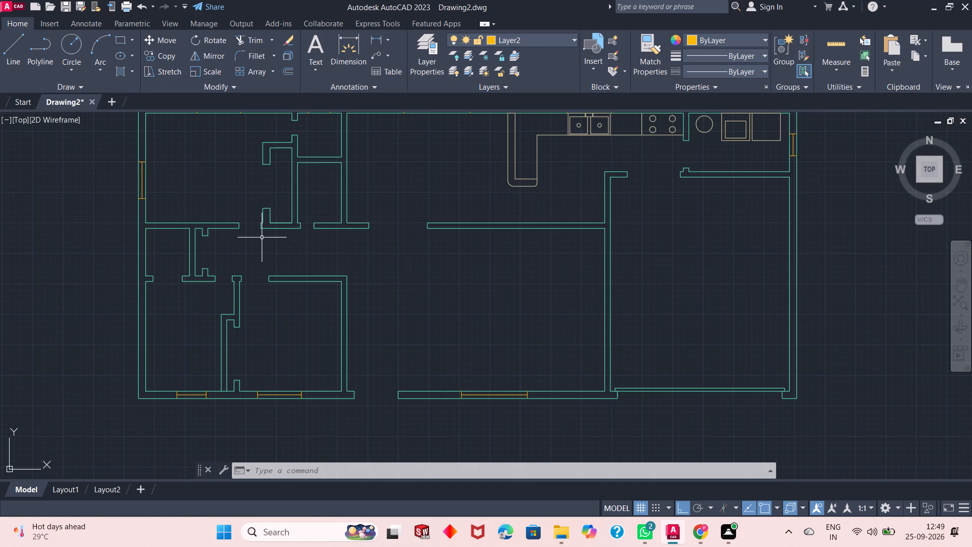
pyautogui.scroll(-1, 259, 237)
pyautogui.scroll(1, 294, 205)
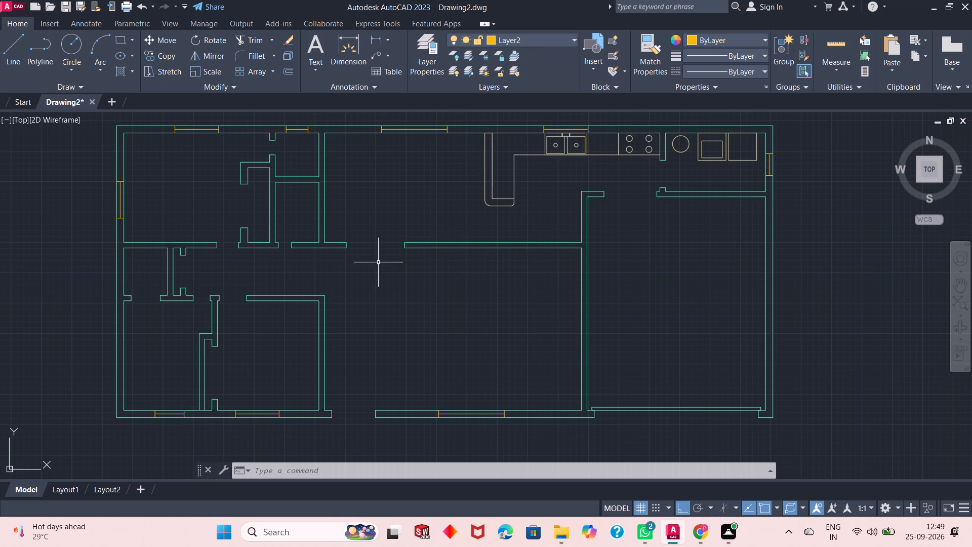
pyautogui.scroll(1, 379, 261)
pyautogui.scroll(-2, 386, 257)
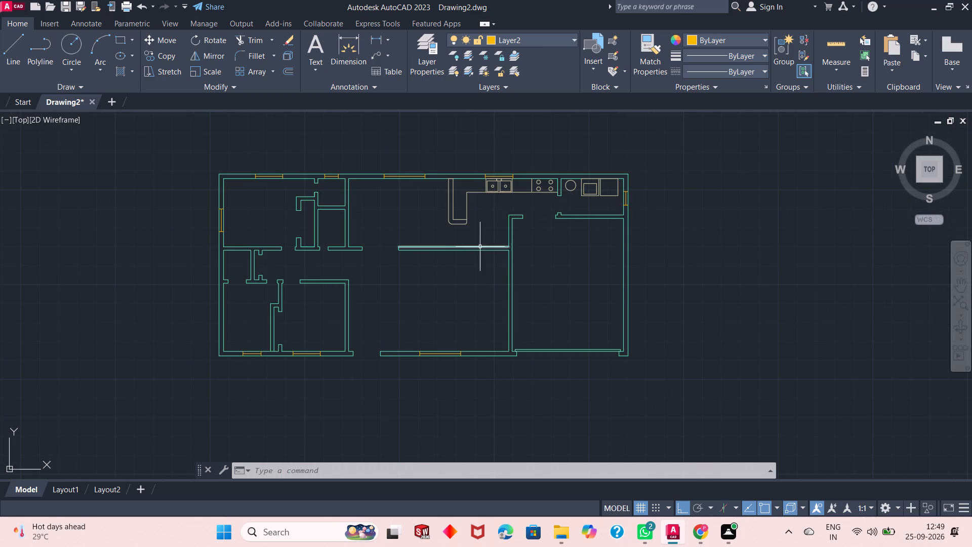
pyautogui.scroll(1, 454, 246)
pyautogui.scroll(1, 533, 155)
pyautogui.scroll(-2, 532, 155)
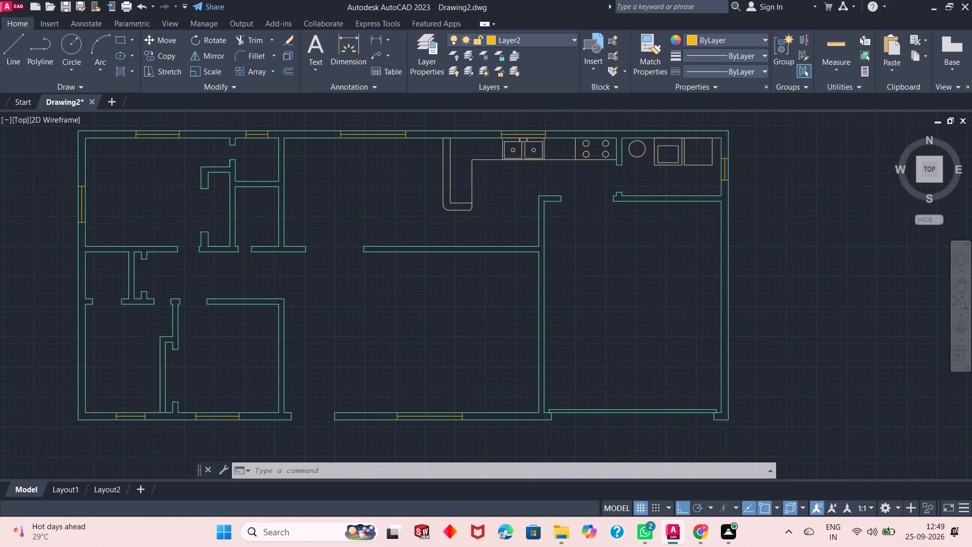
pyautogui.scroll(1, 341, 249)
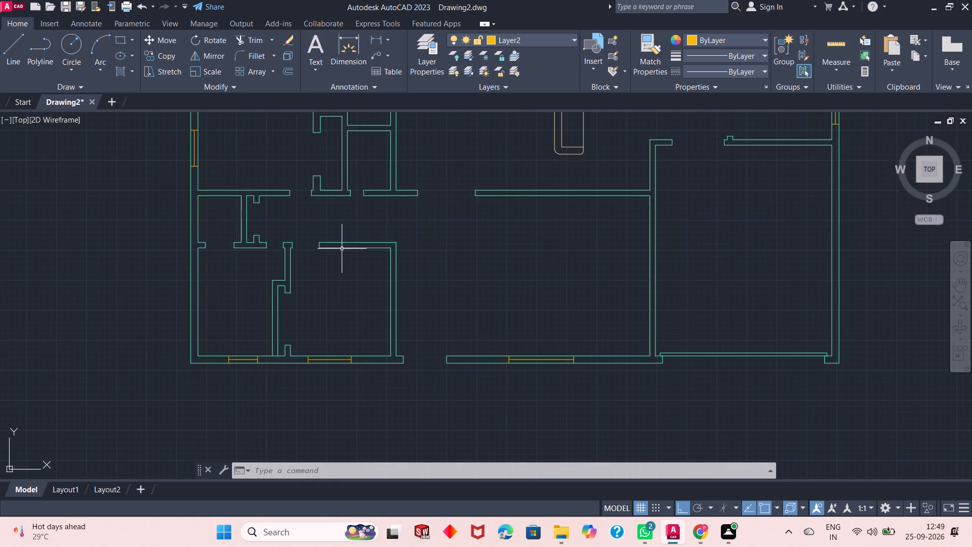
pyautogui.scroll(-1, 342, 249)
pyautogui.scroll(1, 287, 124)
pyautogui.scroll(1, 290, 193)
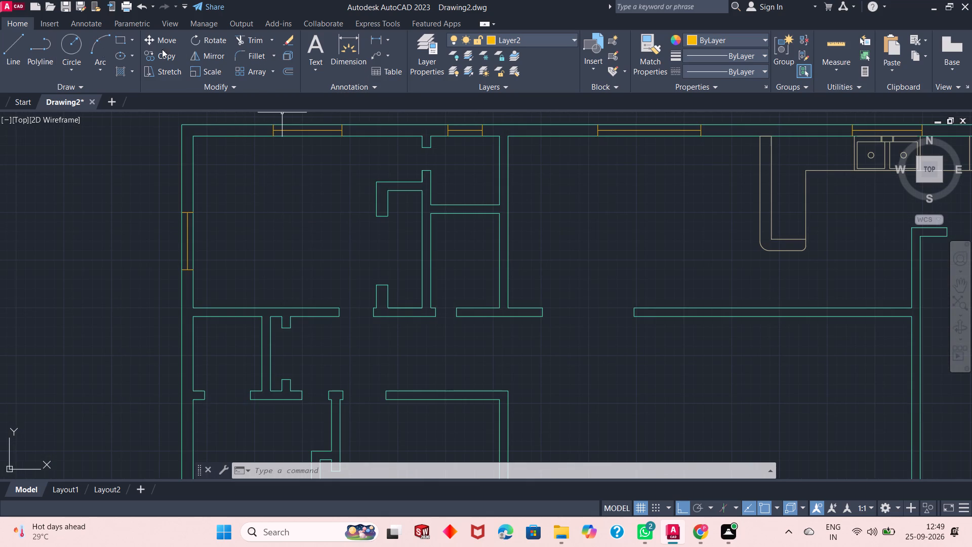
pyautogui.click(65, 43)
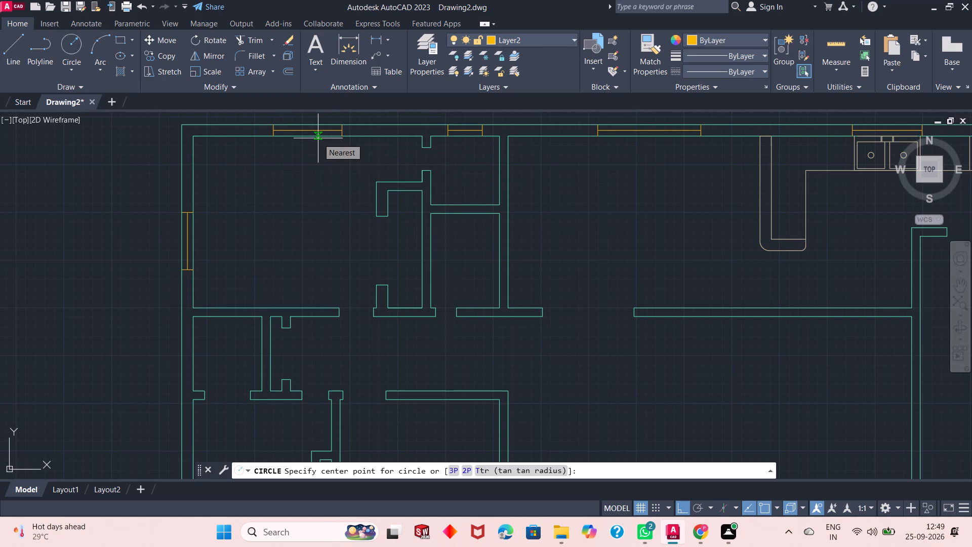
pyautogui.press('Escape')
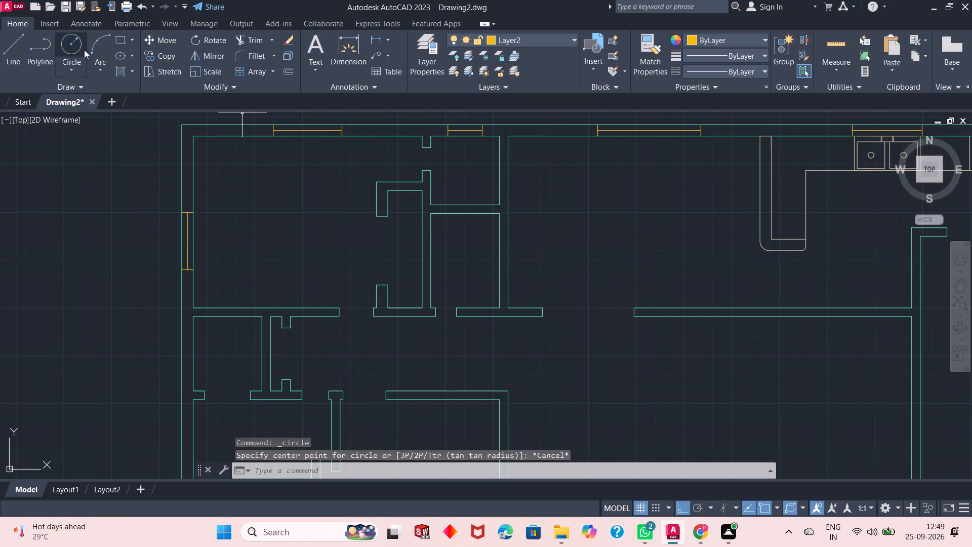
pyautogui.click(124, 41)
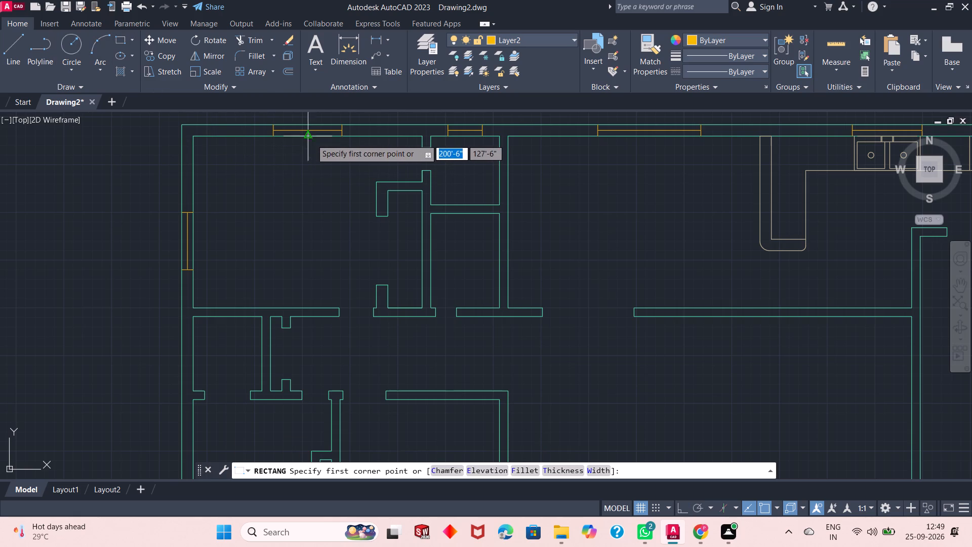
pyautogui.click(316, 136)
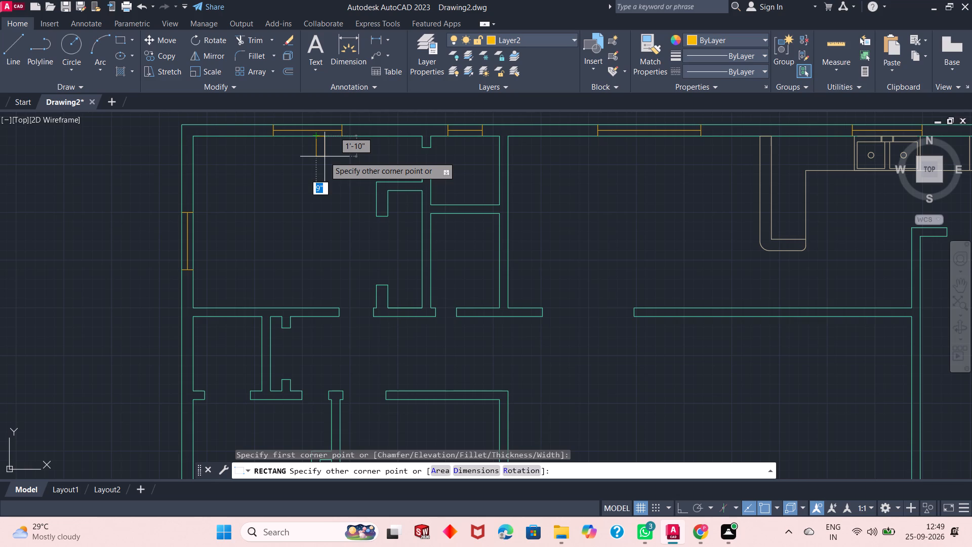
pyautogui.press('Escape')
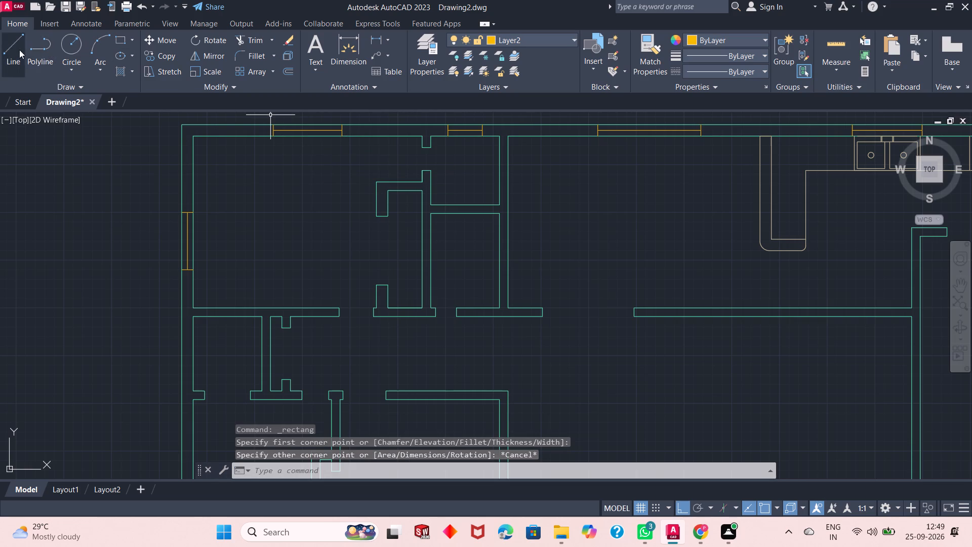
# Draw a 9" by 2' Layer2 rectangle down from the top wall's inner face, below the top-left room's window.
pyautogui.click(120, 40)
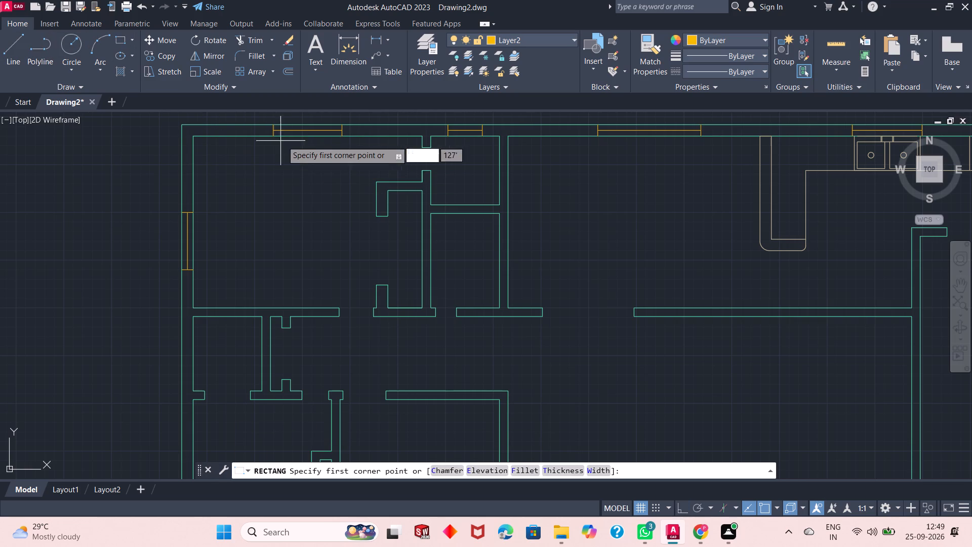
pyautogui.click(308, 136)
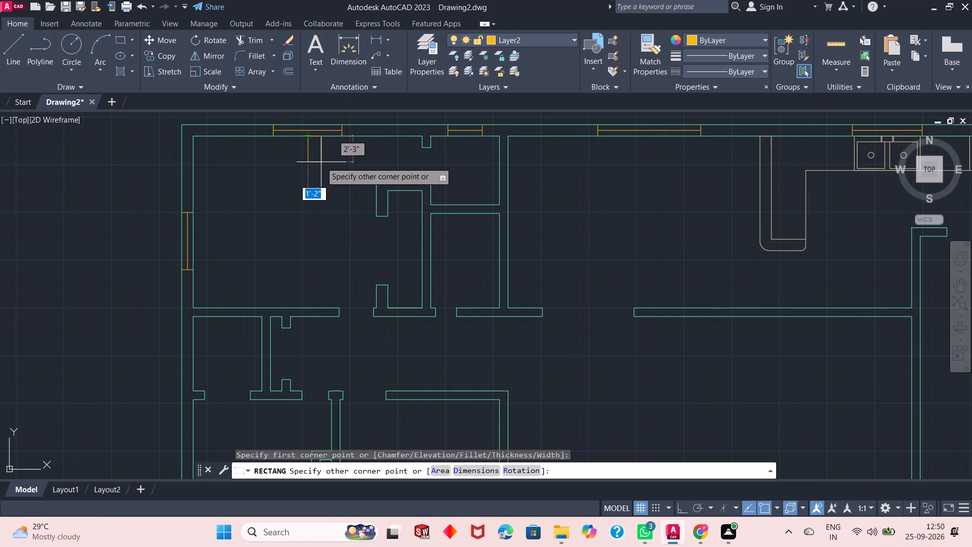
pyautogui.press('9')
pyautogui.hotkey('shift', '"')
pyautogui.press('Tab')
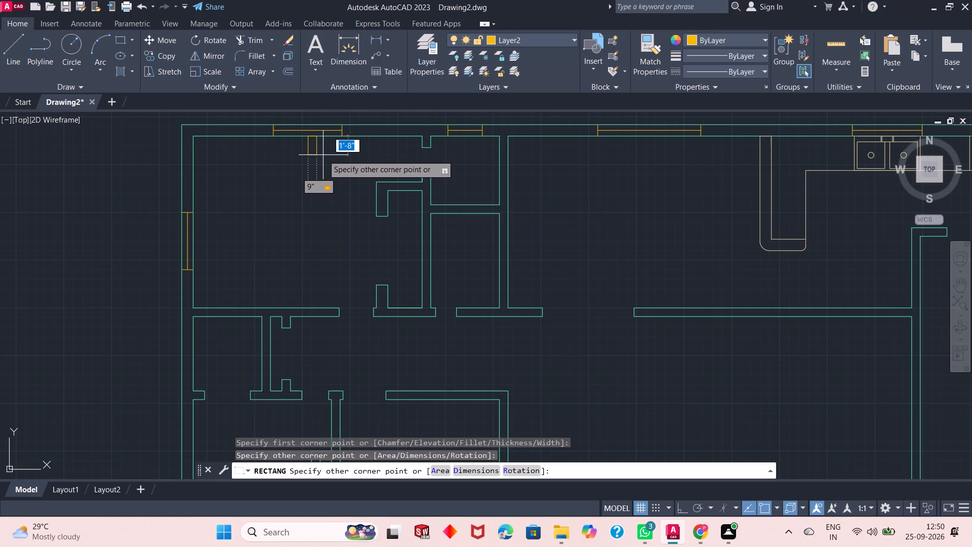
pyautogui.write("2'")
pyautogui.press('Return')
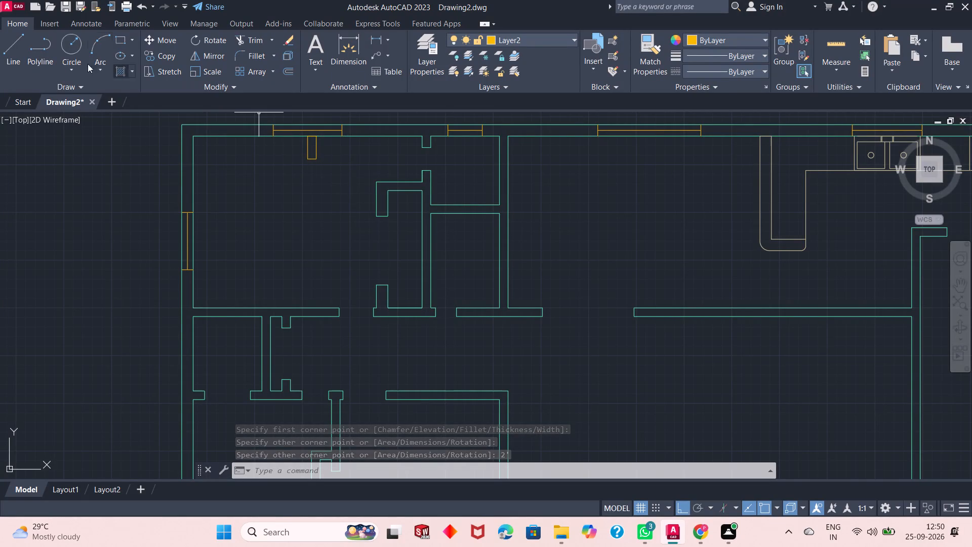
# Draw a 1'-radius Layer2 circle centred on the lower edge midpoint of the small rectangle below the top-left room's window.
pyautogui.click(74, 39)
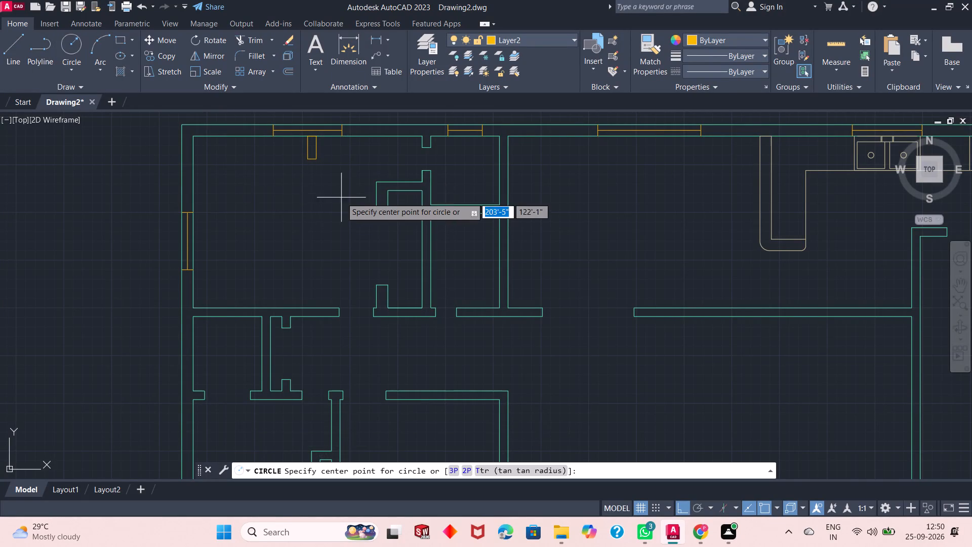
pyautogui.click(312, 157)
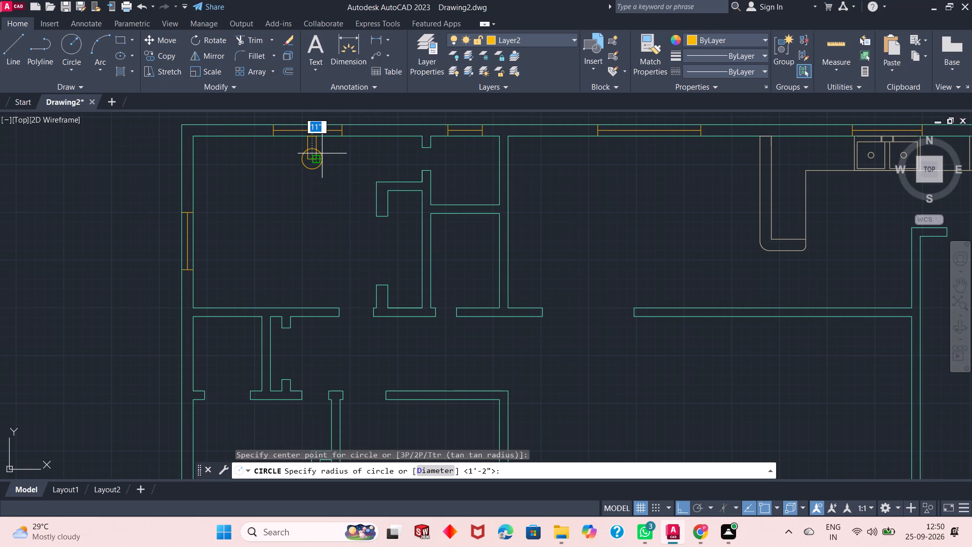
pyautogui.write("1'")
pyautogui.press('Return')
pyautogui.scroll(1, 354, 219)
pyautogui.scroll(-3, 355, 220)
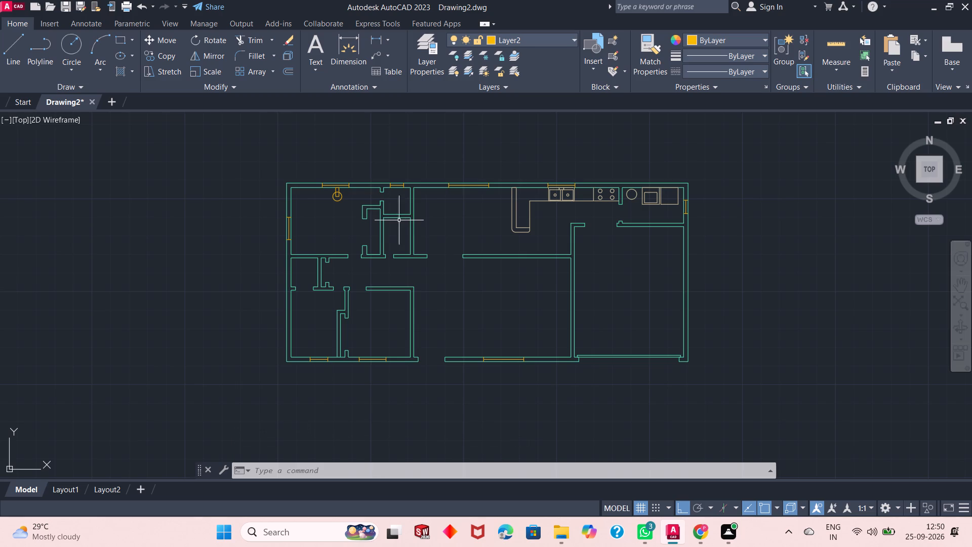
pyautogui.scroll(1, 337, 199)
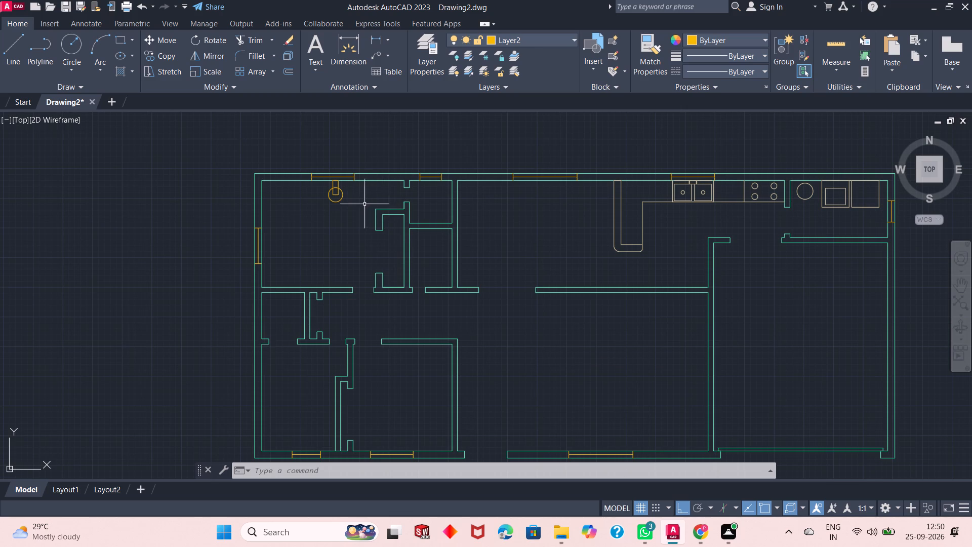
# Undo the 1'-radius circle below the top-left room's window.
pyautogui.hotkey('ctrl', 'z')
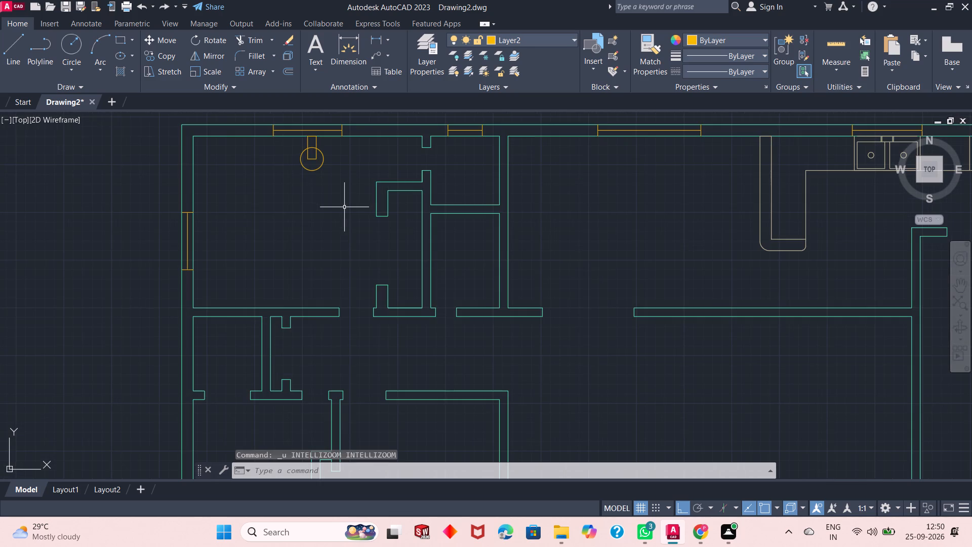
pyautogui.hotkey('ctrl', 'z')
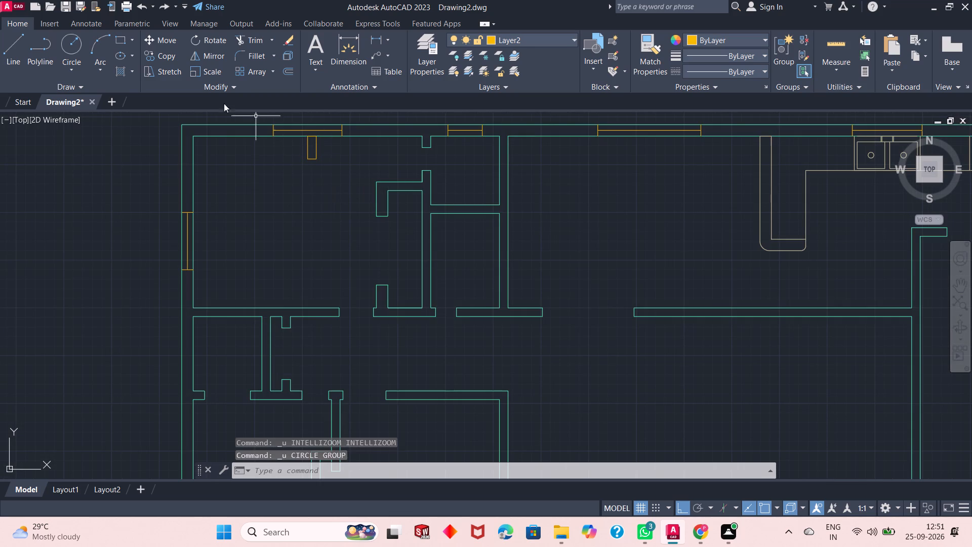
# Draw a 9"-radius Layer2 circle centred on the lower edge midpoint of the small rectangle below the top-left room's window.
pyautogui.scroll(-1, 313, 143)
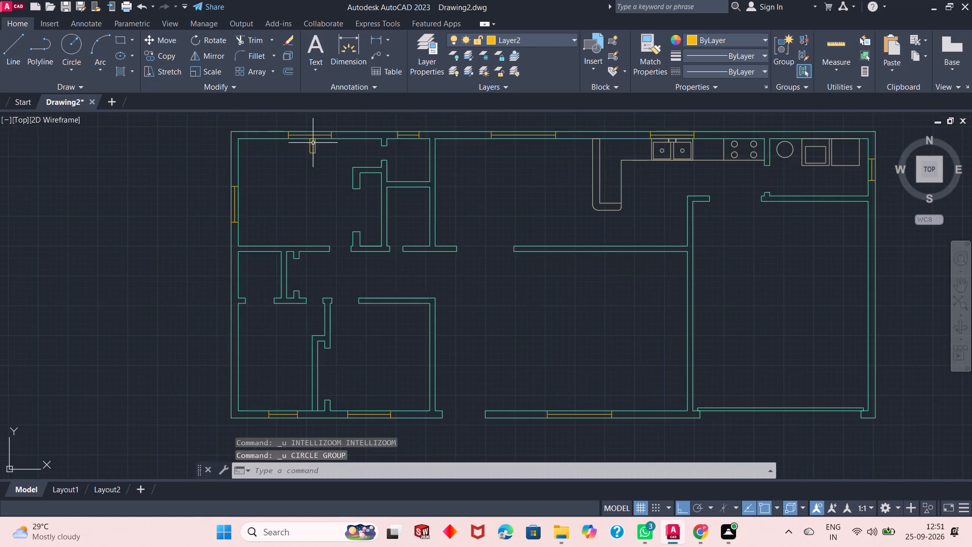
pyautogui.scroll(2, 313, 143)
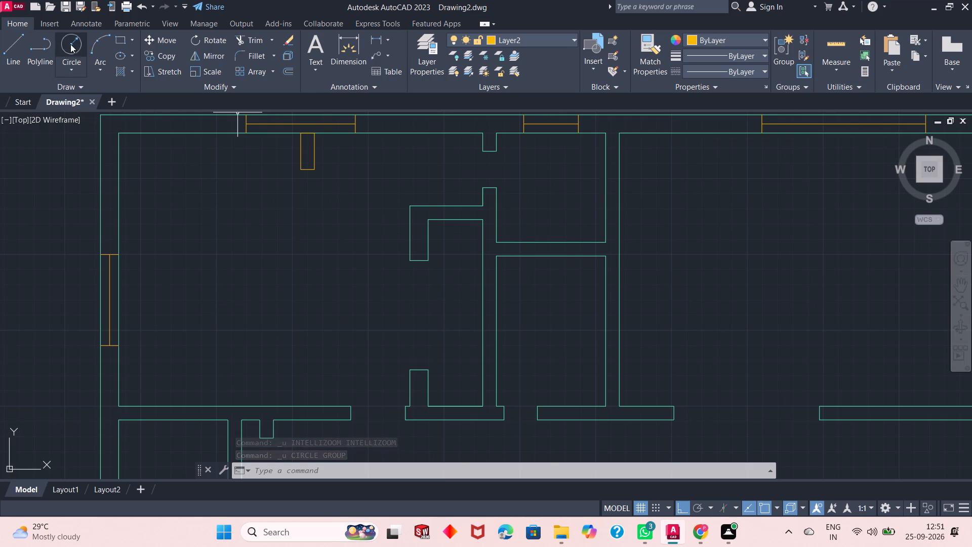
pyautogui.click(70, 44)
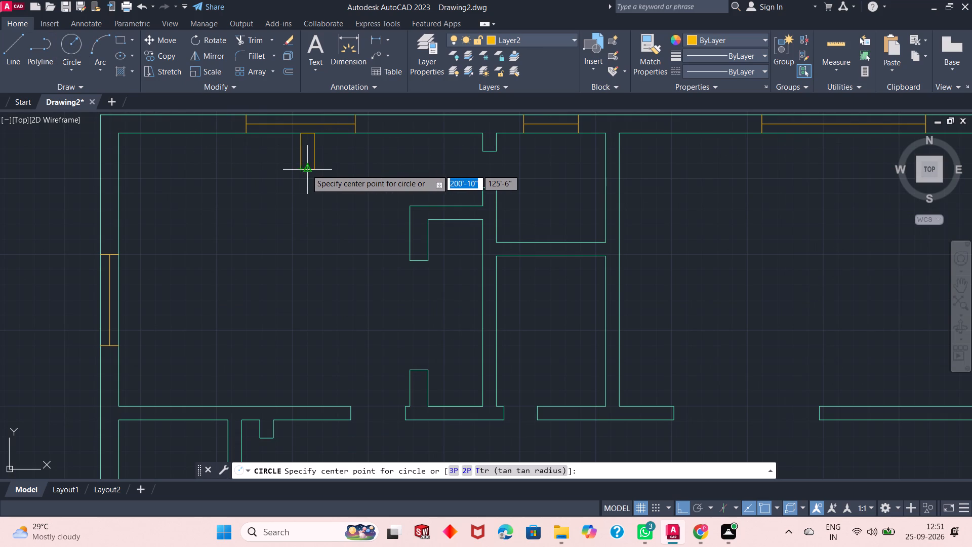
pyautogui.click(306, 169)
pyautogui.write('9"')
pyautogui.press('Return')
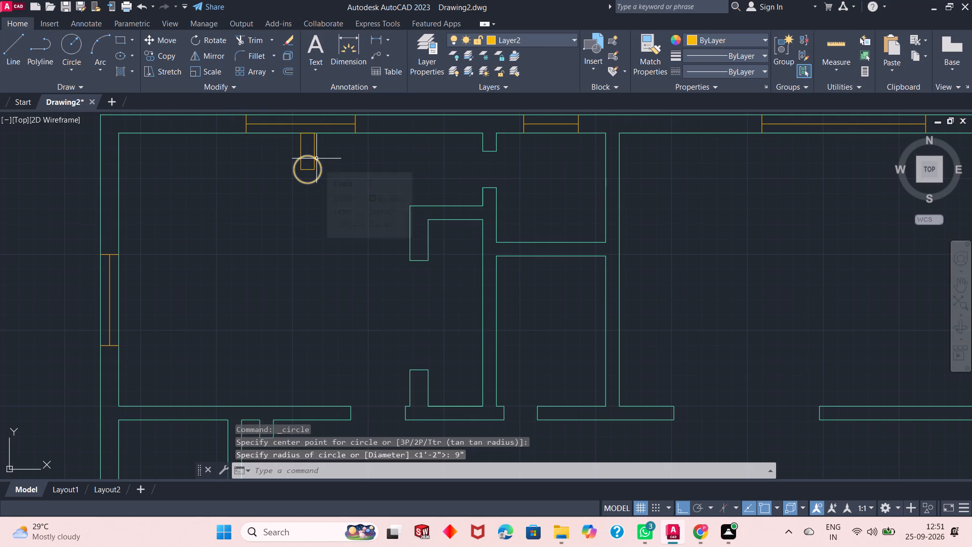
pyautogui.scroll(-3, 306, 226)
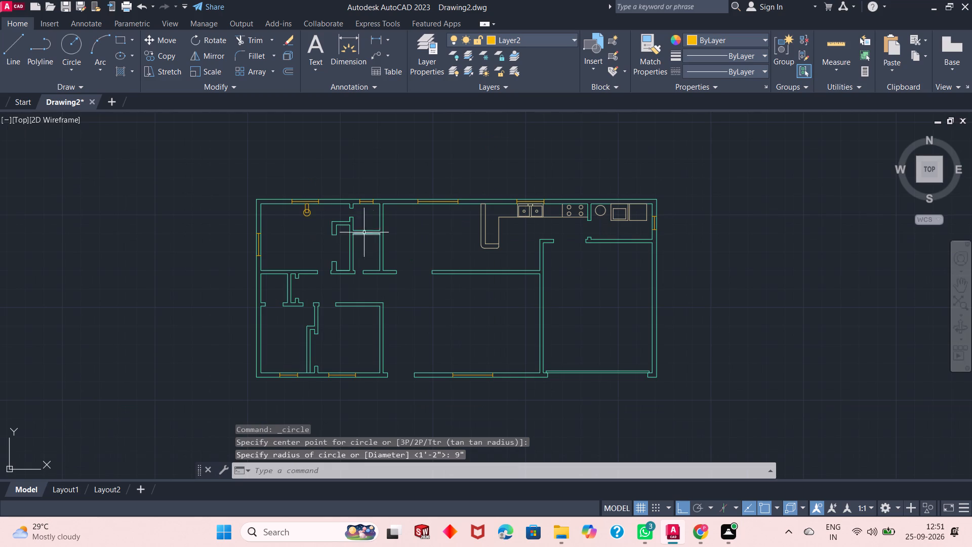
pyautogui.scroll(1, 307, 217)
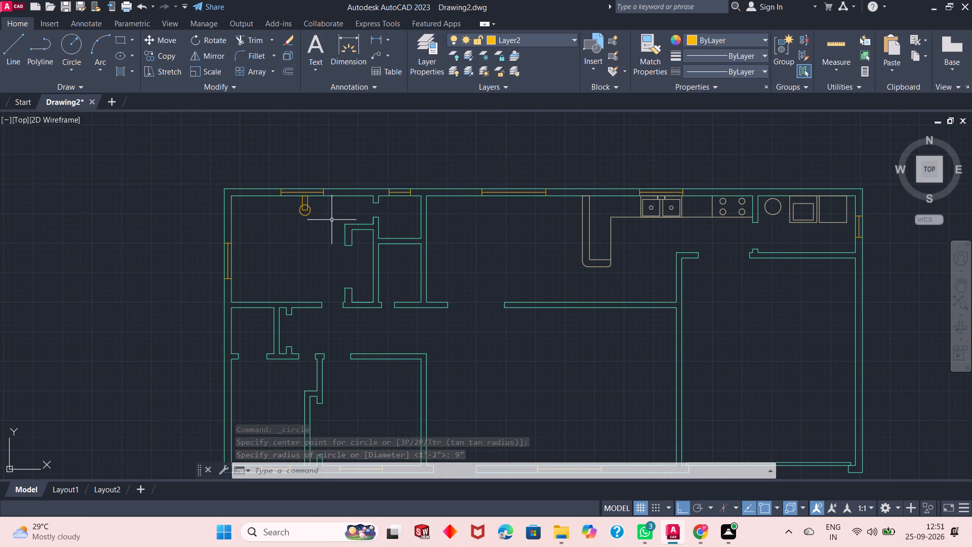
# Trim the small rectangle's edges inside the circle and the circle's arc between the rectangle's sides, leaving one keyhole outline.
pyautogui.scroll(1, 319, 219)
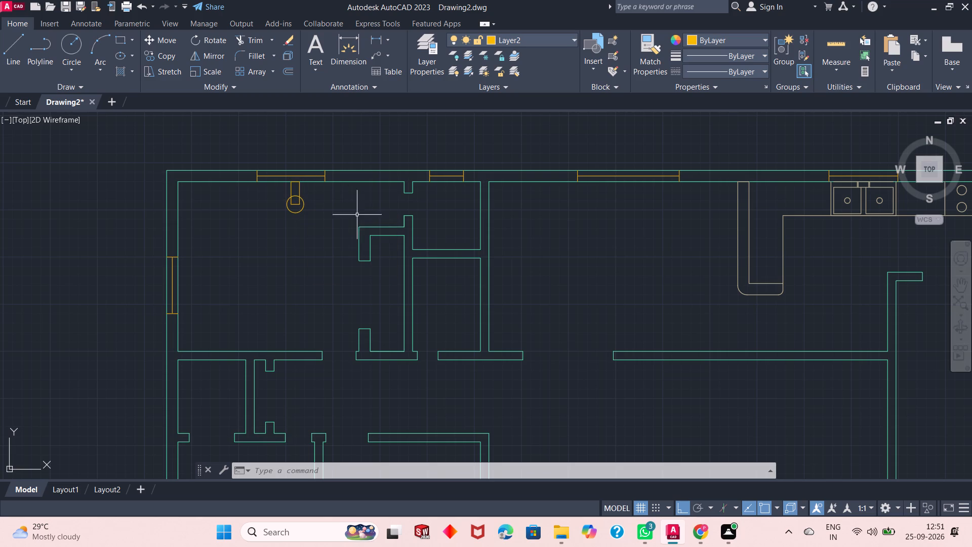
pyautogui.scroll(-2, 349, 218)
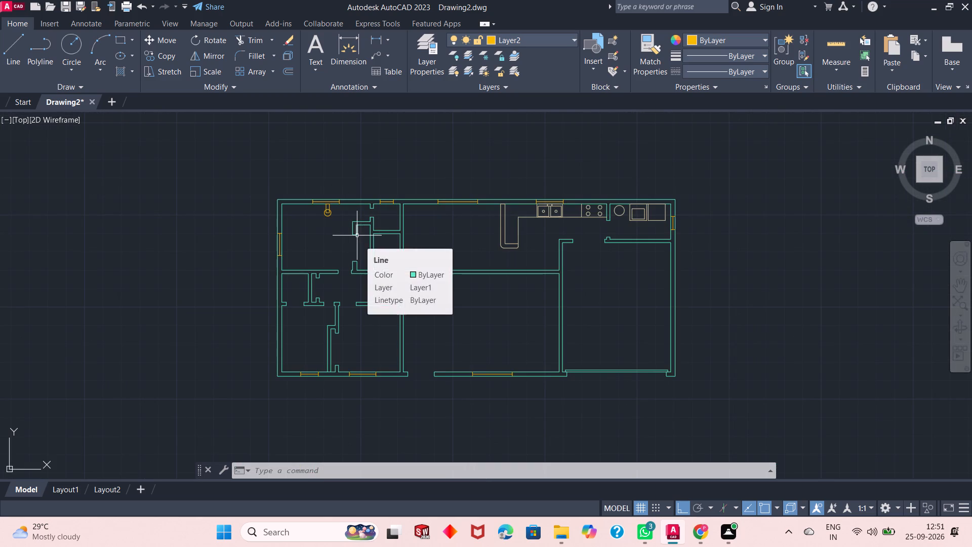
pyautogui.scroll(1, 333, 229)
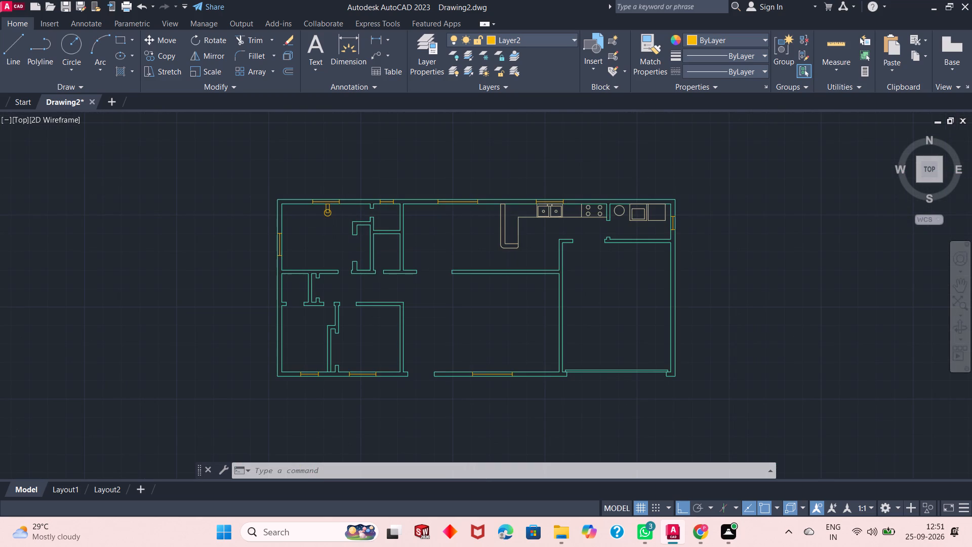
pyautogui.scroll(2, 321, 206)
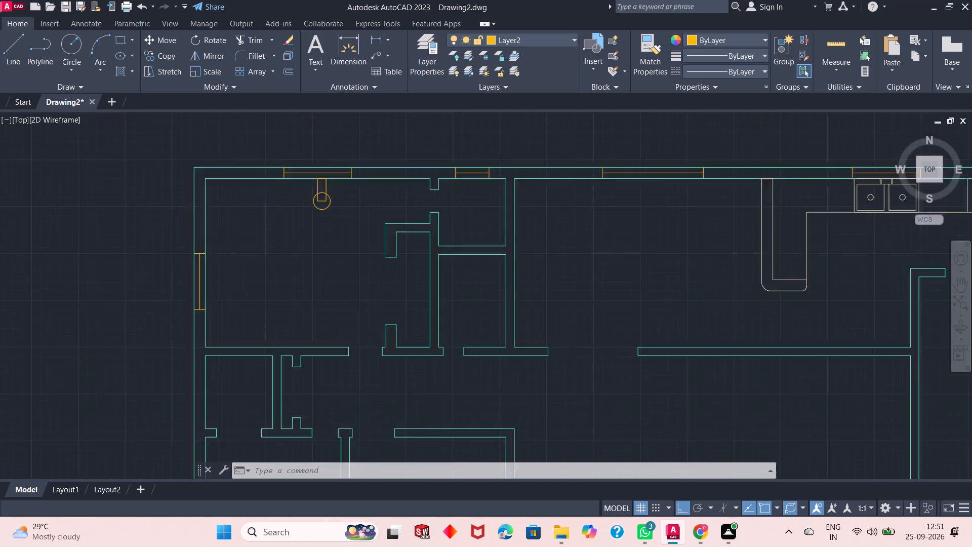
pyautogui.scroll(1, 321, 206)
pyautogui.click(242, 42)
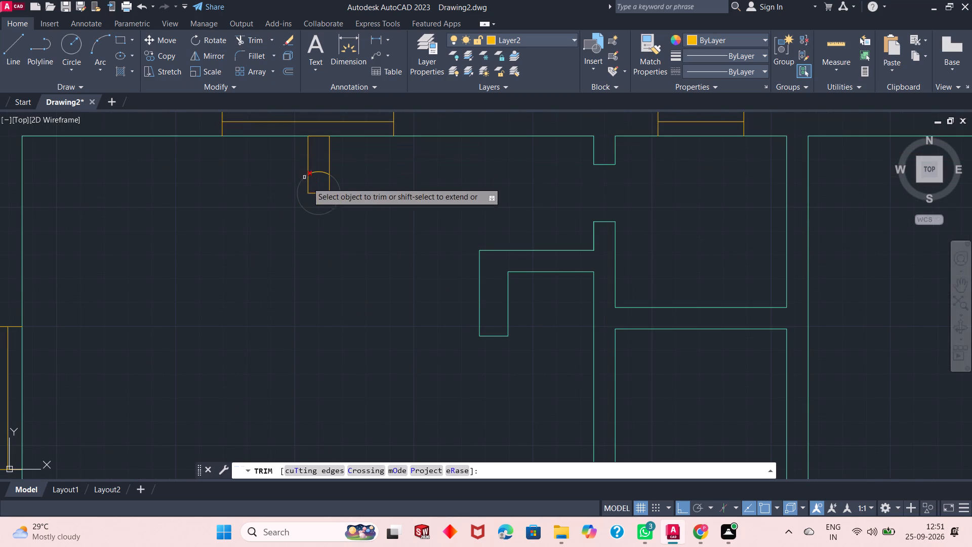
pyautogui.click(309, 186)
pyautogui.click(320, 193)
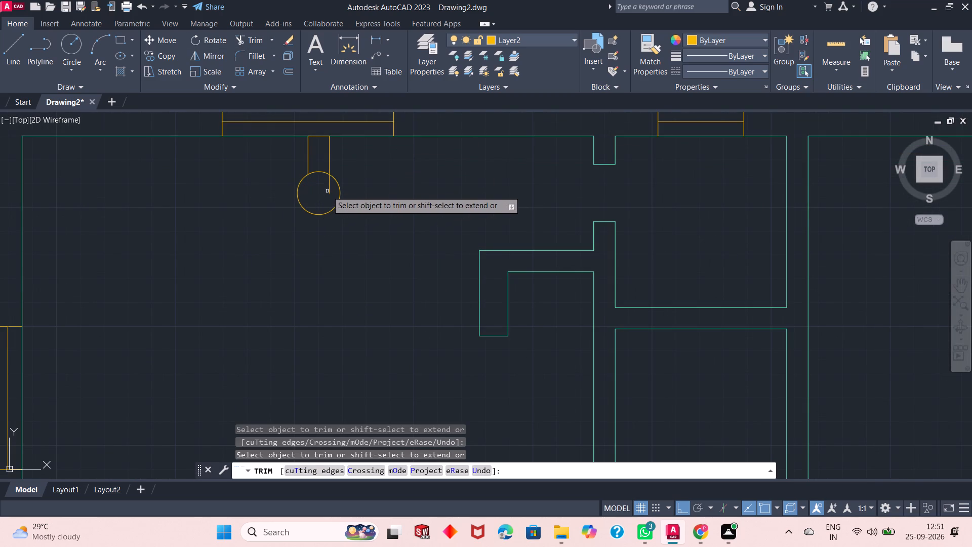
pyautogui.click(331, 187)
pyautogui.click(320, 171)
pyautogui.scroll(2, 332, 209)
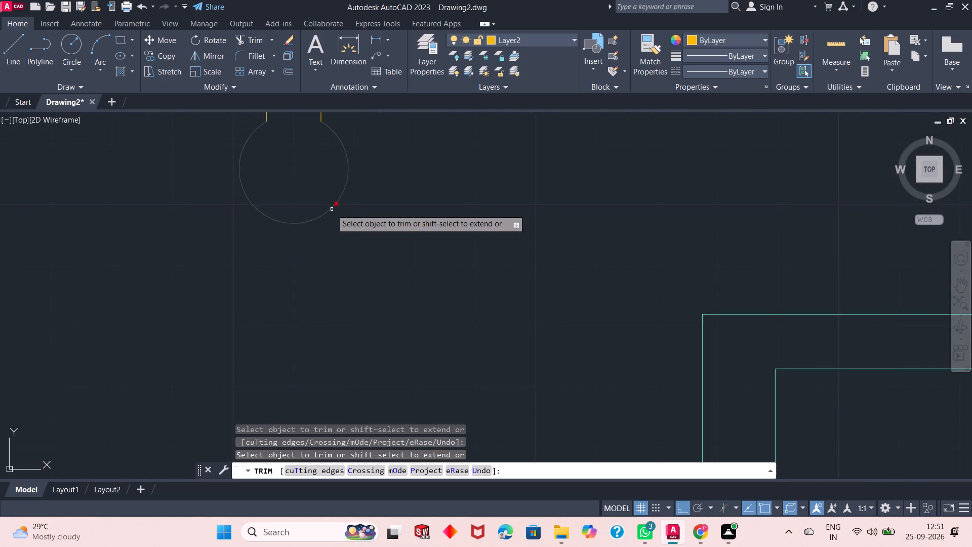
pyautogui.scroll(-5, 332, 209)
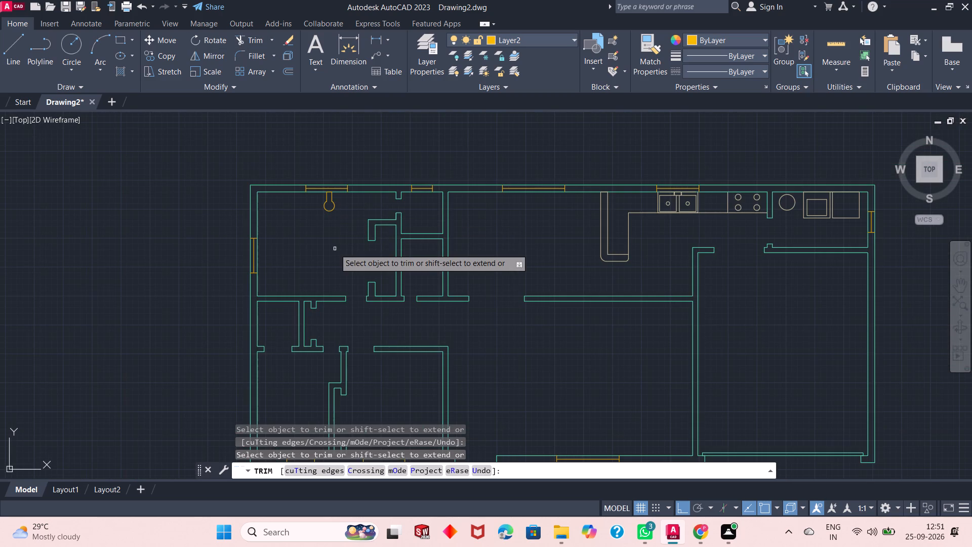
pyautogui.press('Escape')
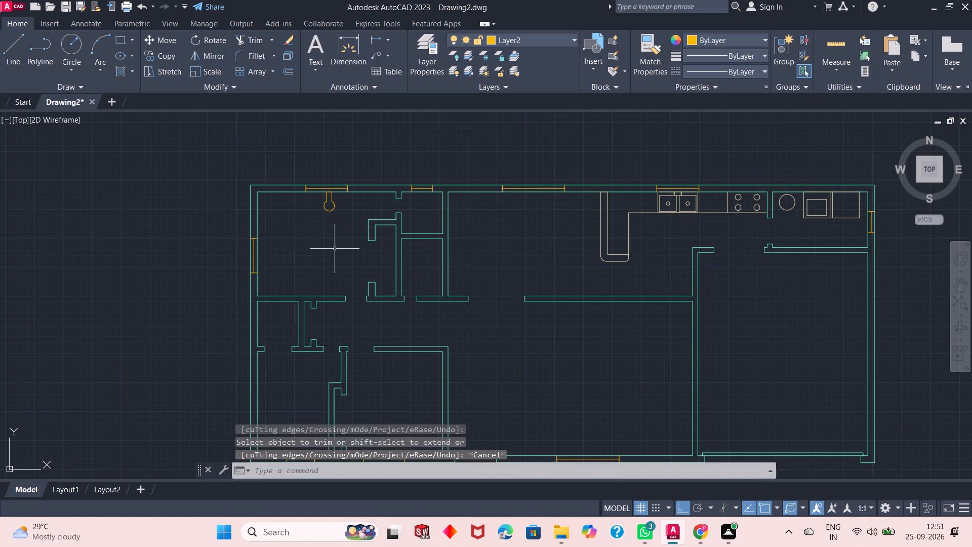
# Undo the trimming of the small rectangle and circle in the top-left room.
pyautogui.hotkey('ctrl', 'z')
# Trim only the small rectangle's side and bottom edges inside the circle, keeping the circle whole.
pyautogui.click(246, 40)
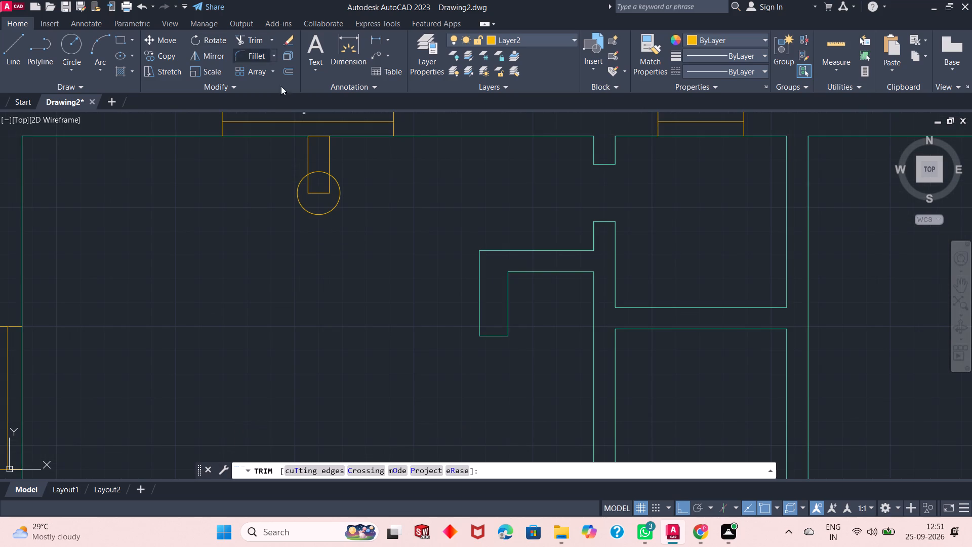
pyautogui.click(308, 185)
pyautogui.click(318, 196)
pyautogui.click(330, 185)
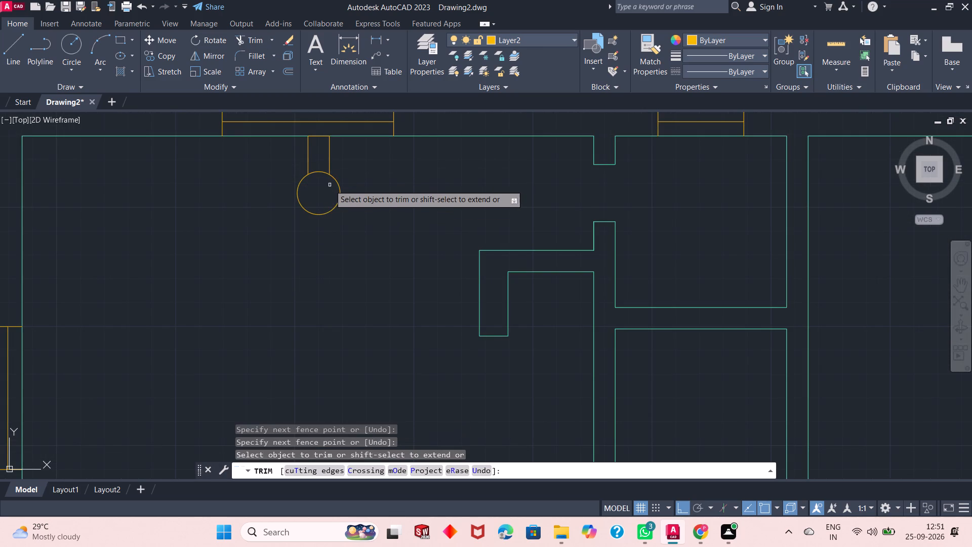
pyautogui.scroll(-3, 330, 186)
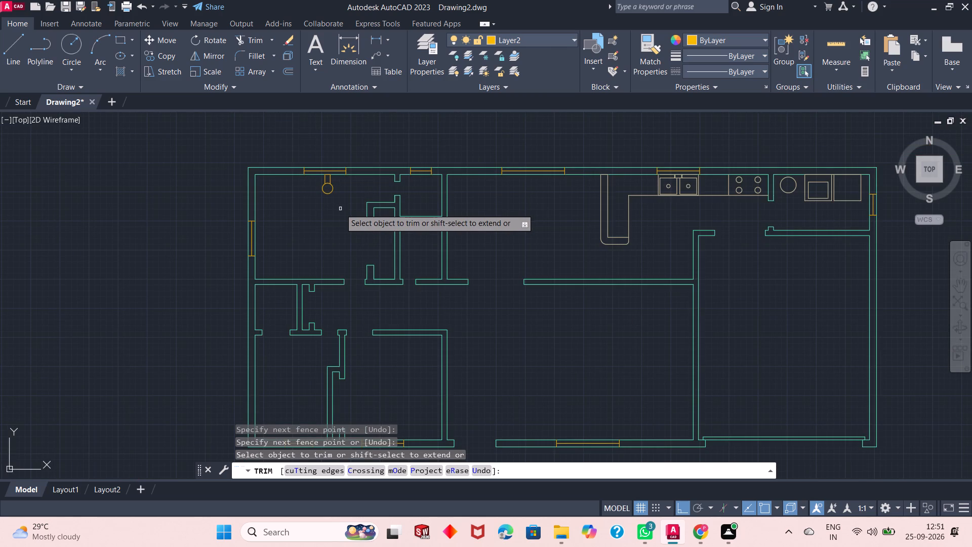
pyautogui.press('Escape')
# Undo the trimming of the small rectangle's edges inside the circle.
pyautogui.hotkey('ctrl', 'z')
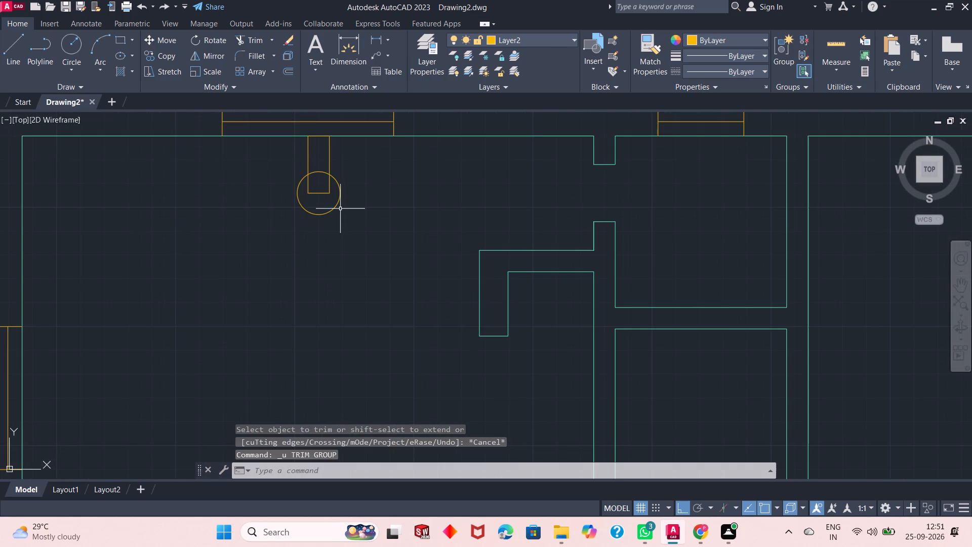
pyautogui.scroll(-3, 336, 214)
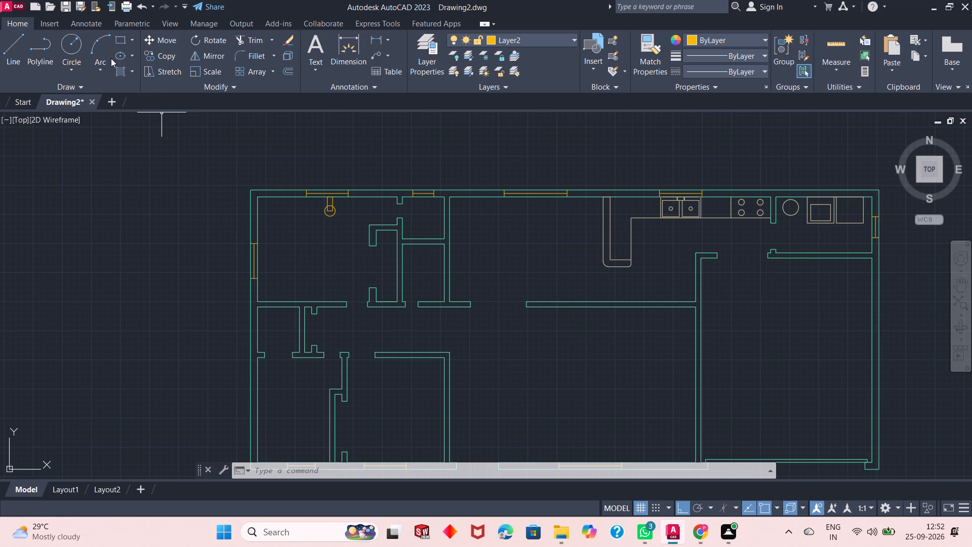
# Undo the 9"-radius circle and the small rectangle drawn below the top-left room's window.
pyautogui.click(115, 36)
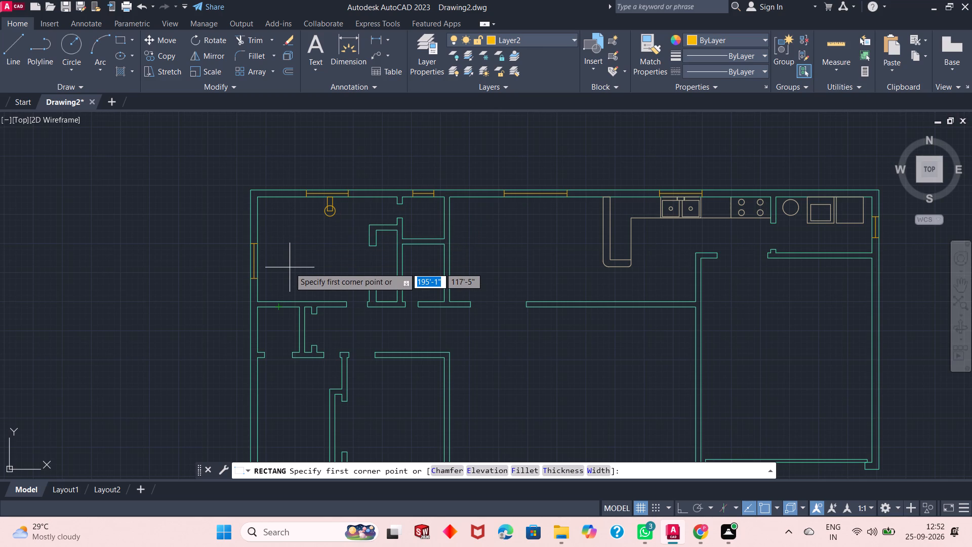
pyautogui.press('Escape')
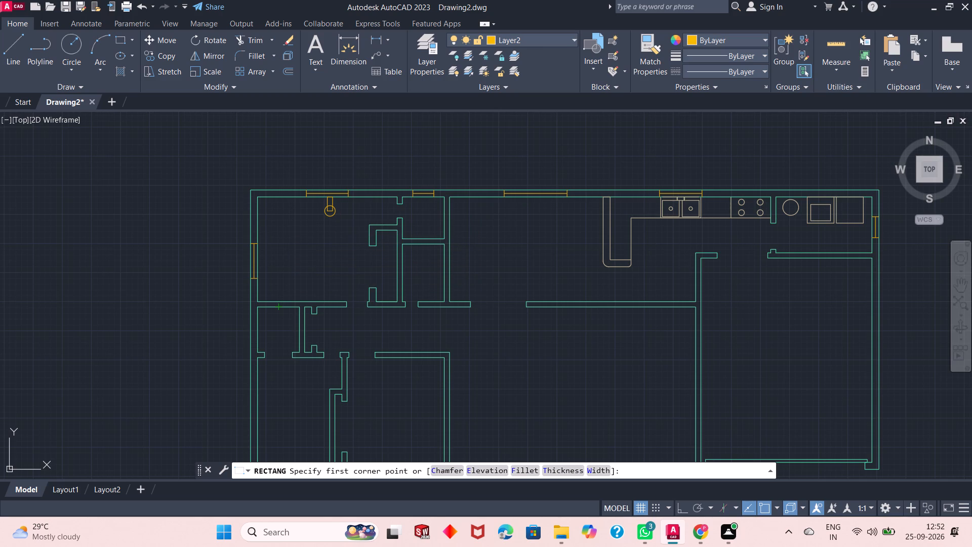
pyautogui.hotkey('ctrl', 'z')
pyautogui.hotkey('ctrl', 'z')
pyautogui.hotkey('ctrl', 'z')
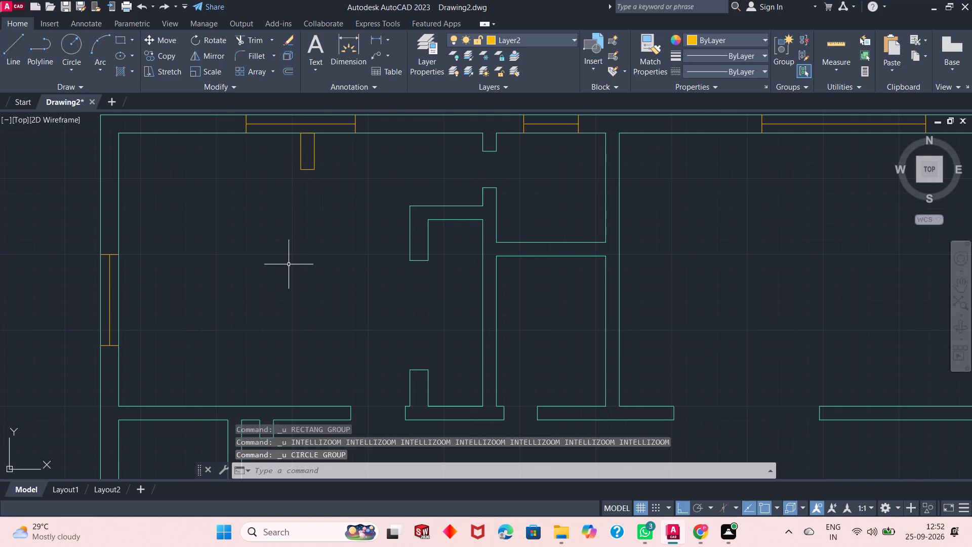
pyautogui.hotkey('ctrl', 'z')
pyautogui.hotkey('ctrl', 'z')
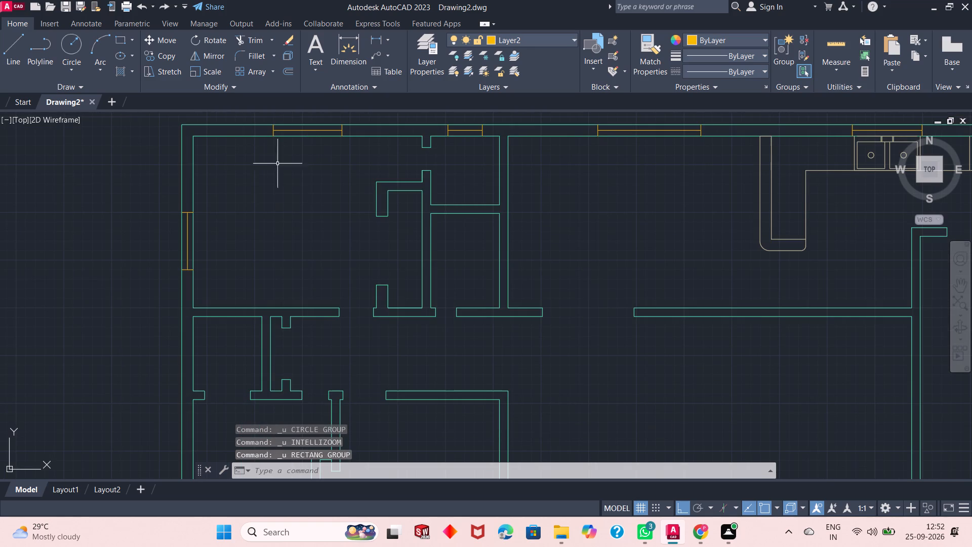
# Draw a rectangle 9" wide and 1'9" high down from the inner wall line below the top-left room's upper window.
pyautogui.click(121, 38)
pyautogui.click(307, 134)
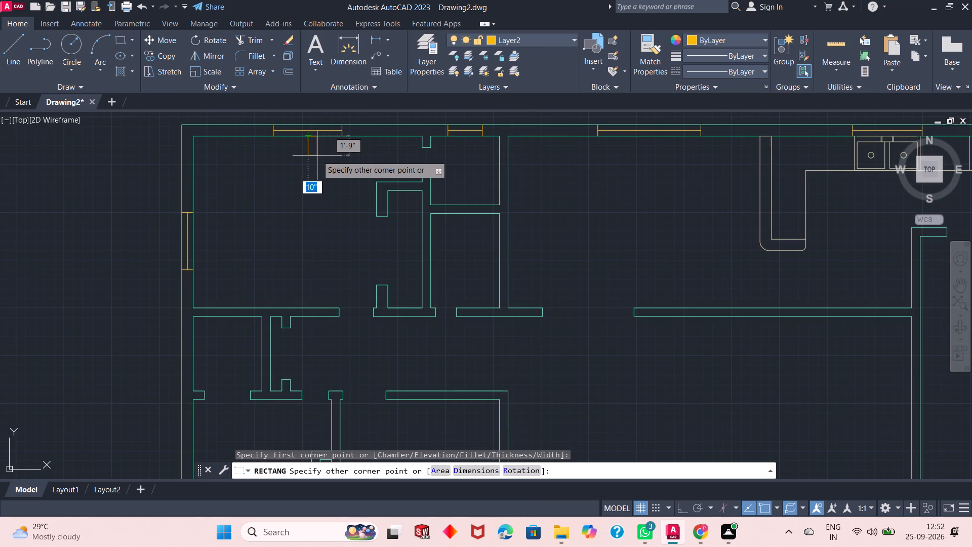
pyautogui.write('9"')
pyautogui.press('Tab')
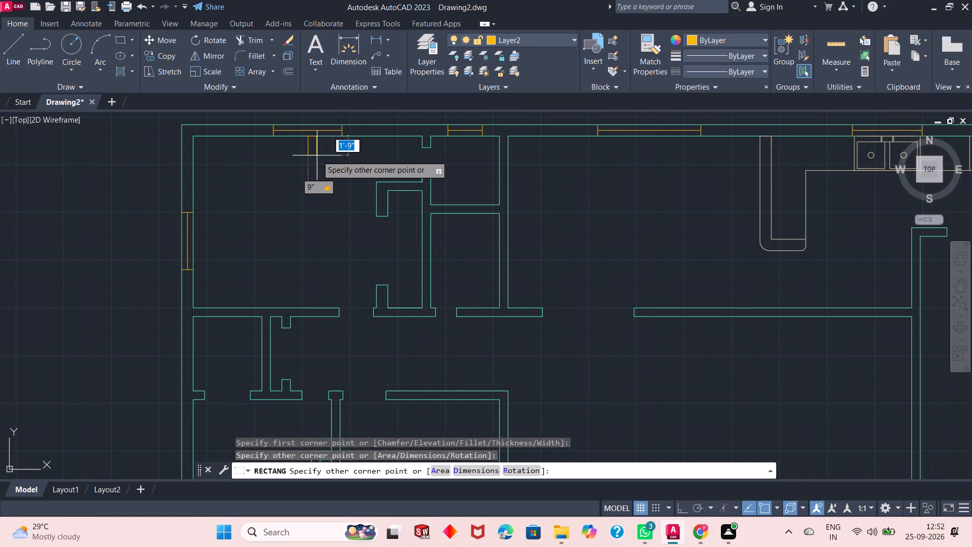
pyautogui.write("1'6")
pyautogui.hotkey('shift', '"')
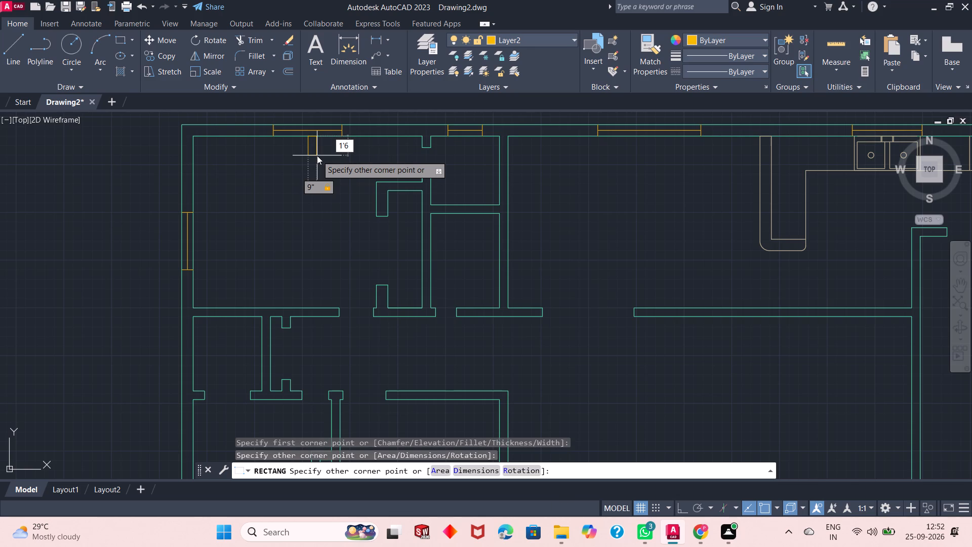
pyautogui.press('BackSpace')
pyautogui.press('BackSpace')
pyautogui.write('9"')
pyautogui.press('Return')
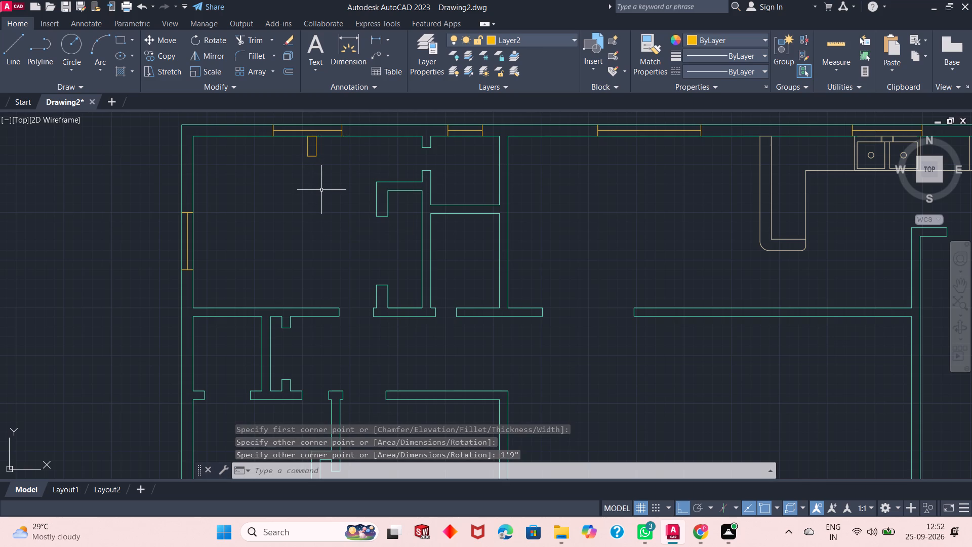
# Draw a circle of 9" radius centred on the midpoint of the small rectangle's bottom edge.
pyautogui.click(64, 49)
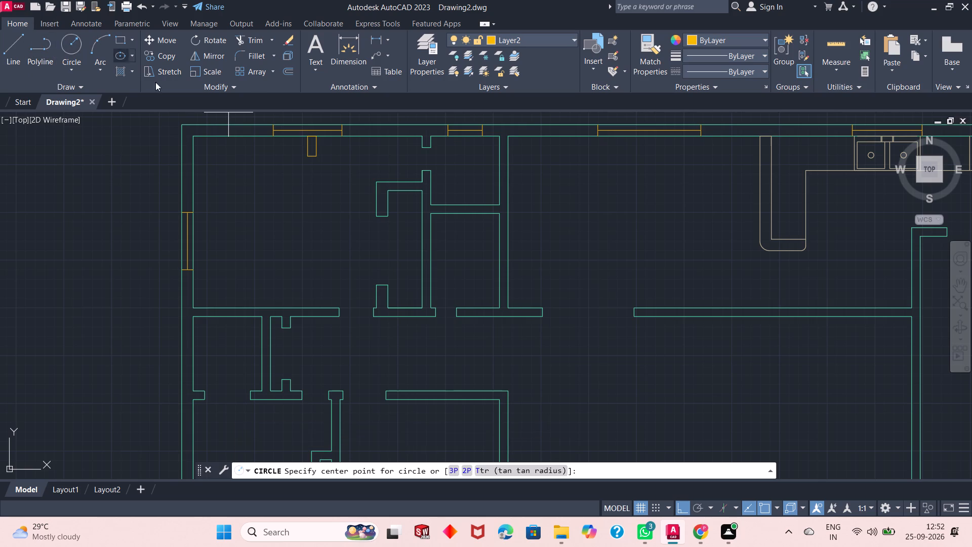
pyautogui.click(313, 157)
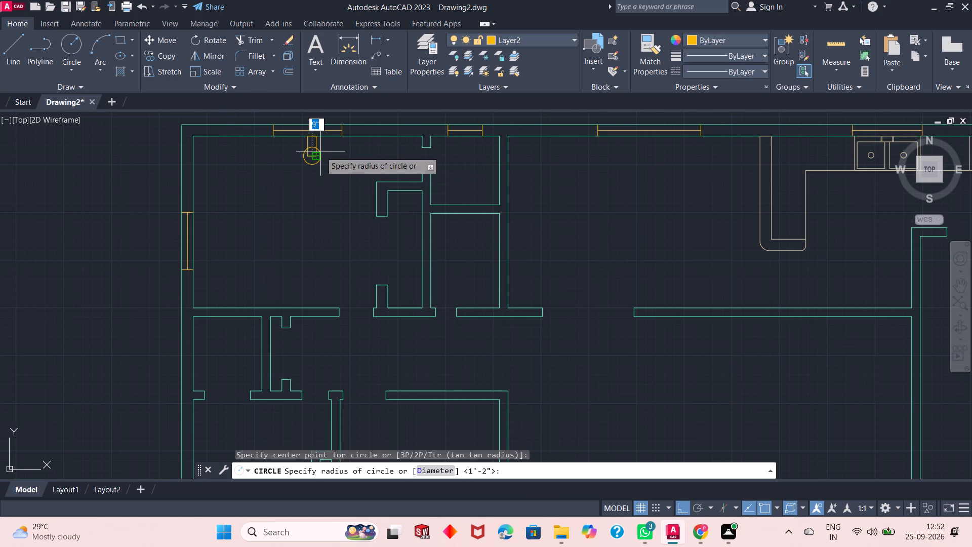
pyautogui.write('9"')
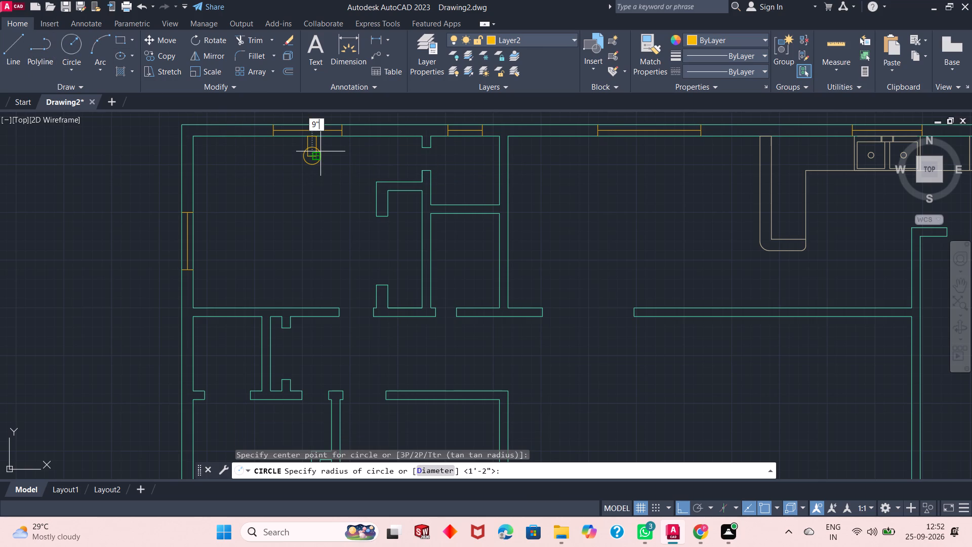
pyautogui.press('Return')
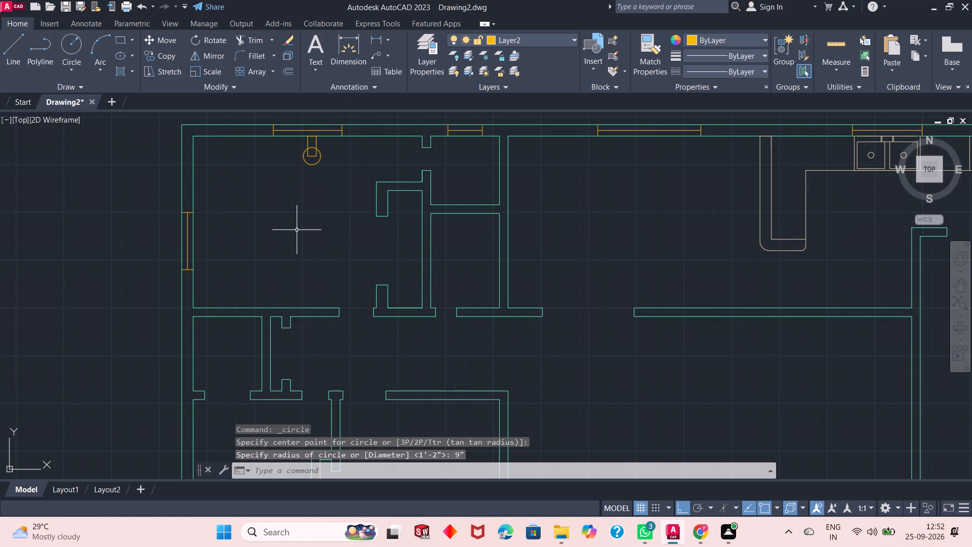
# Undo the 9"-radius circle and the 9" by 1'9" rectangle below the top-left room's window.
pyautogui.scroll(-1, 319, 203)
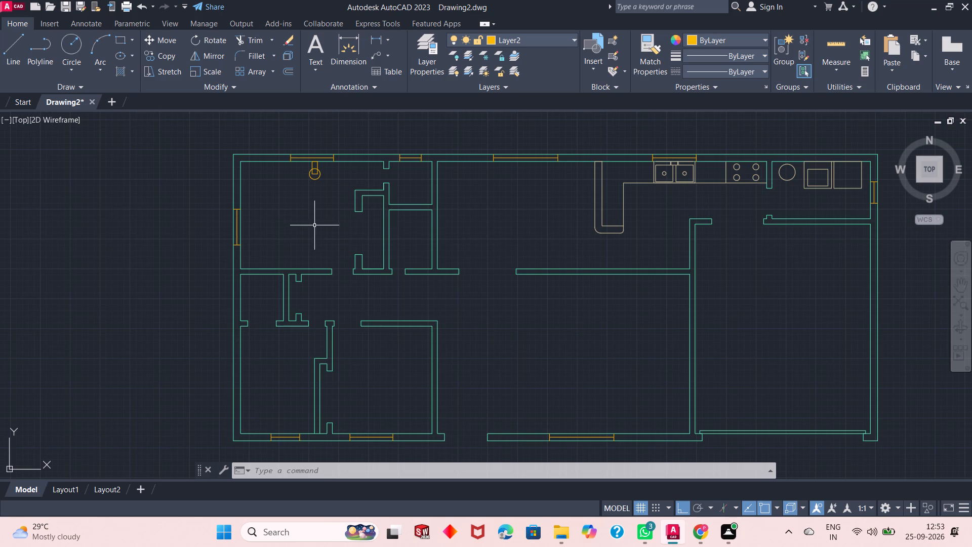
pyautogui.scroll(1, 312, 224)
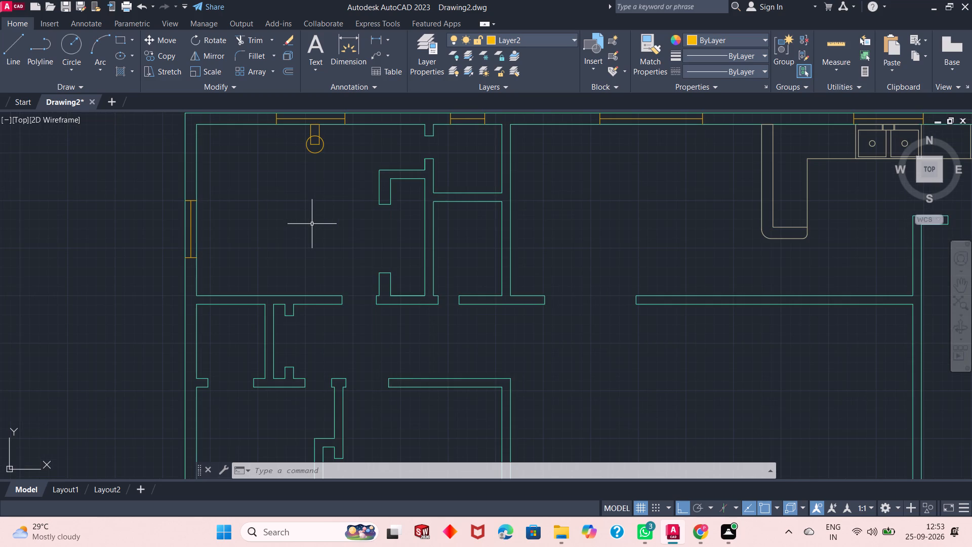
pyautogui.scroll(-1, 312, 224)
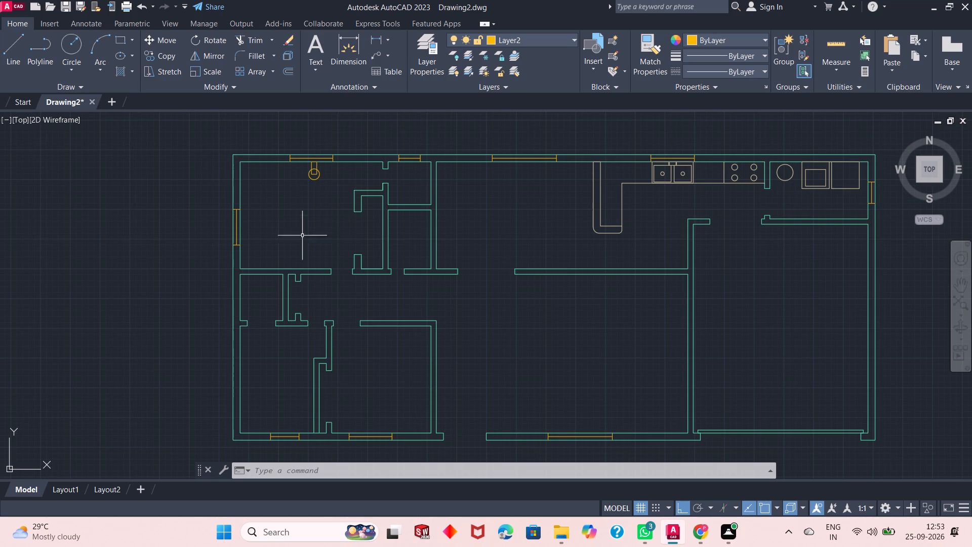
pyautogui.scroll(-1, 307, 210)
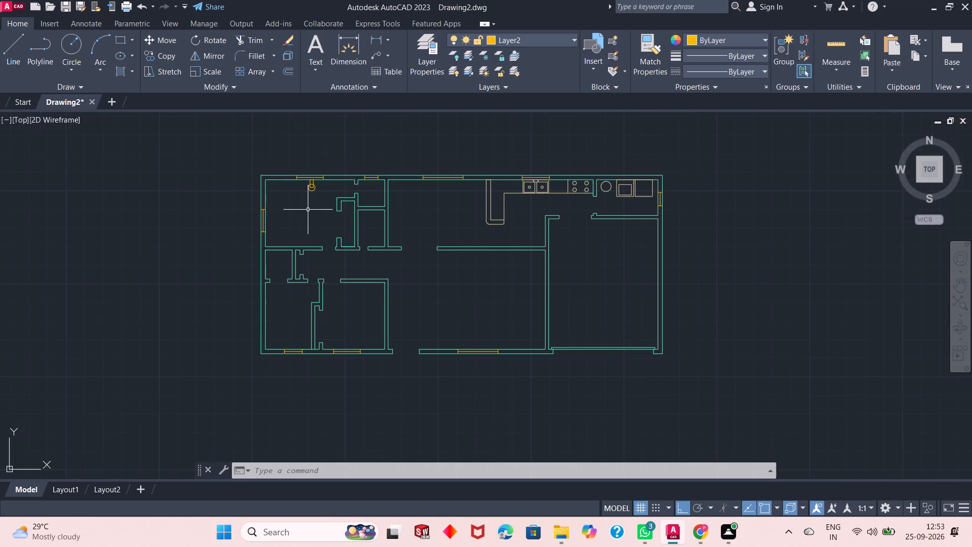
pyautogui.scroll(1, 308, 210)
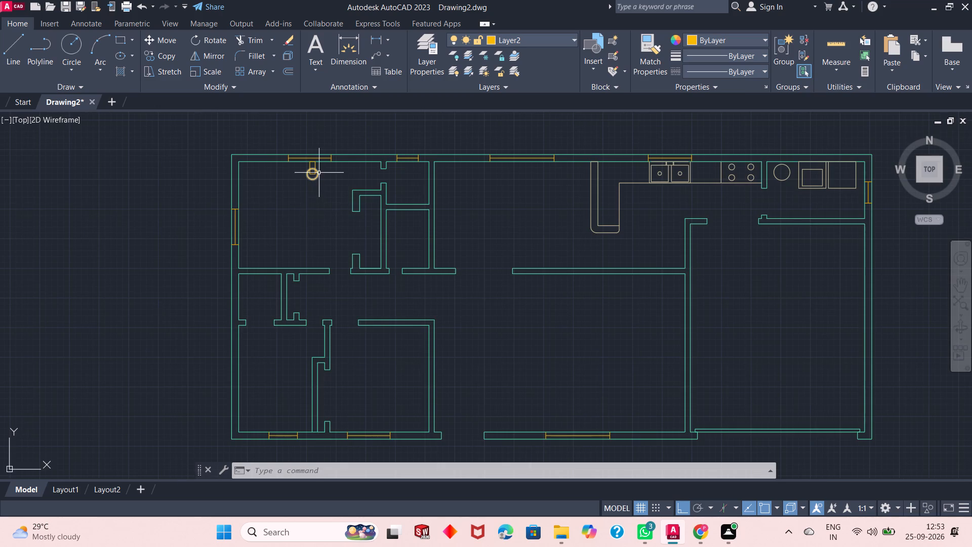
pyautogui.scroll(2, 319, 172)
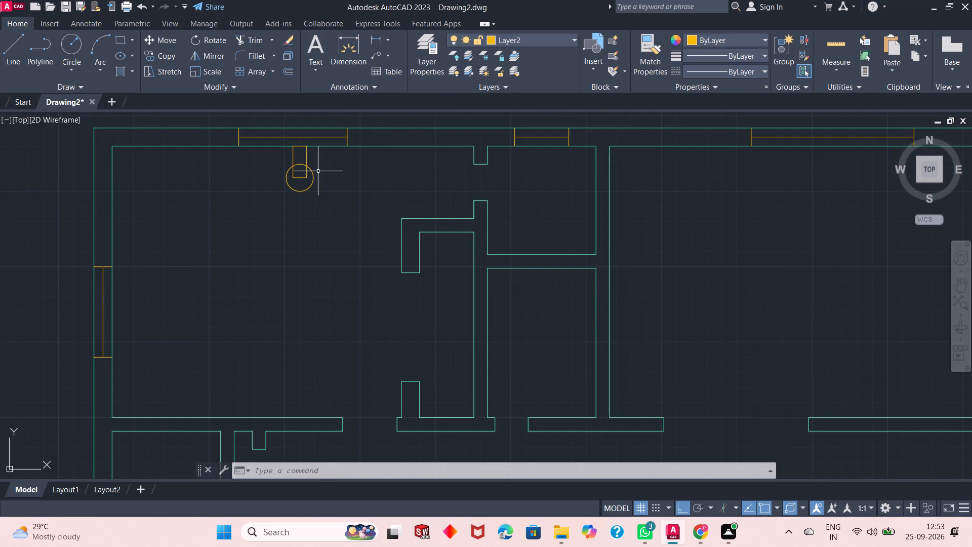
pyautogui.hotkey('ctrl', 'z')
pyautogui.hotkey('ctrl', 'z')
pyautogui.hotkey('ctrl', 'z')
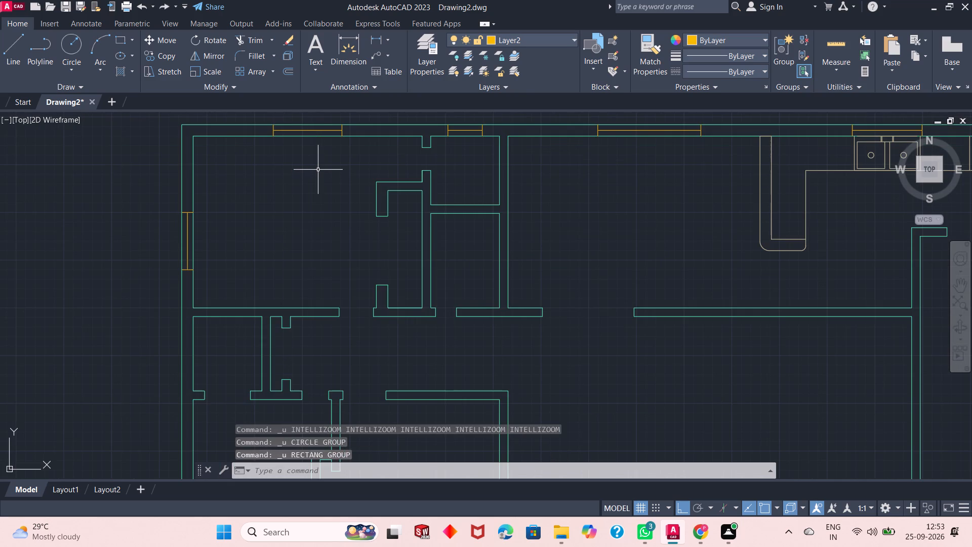
# Draw a rectangle 8" wide and 1'6" high down from the inner wall line below the top-left room's upper window.
pyautogui.scroll(2, 318, 133)
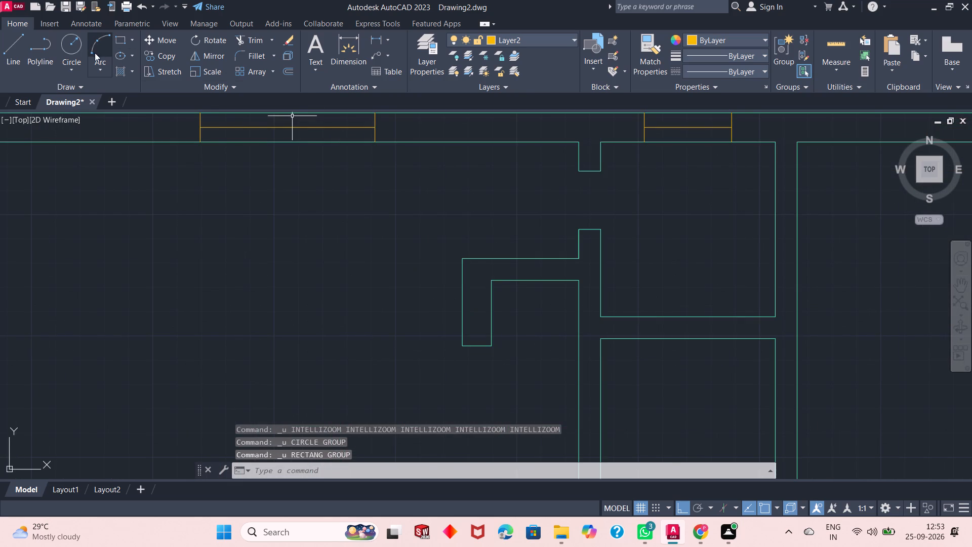
pyautogui.click(115, 34)
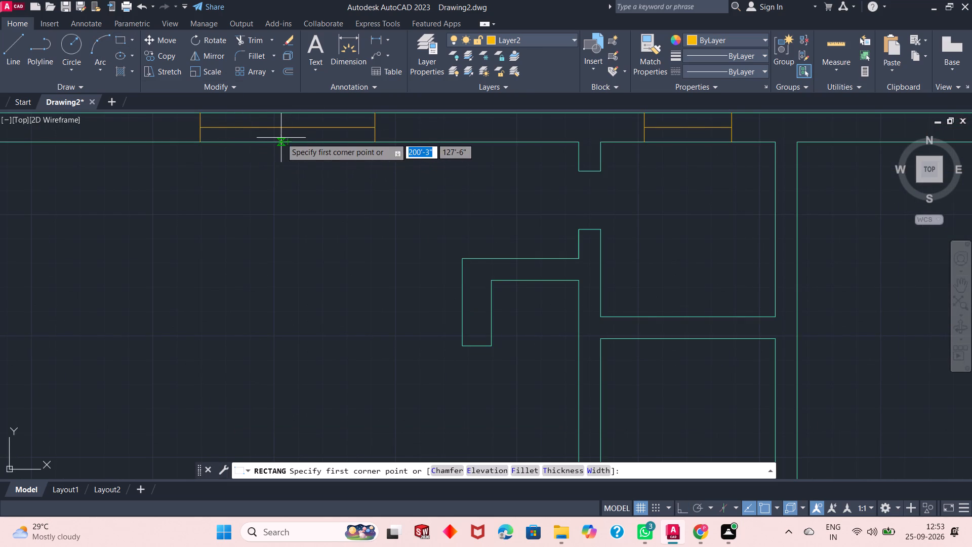
pyautogui.click(287, 143)
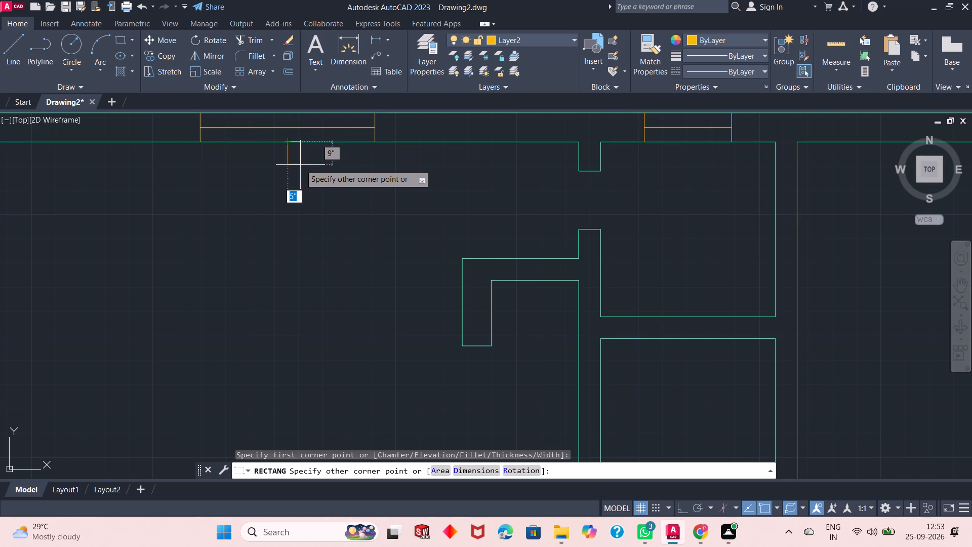
pyautogui.press('8')
pyautogui.hotkey('shift', '"')
pyautogui.press('Tab')
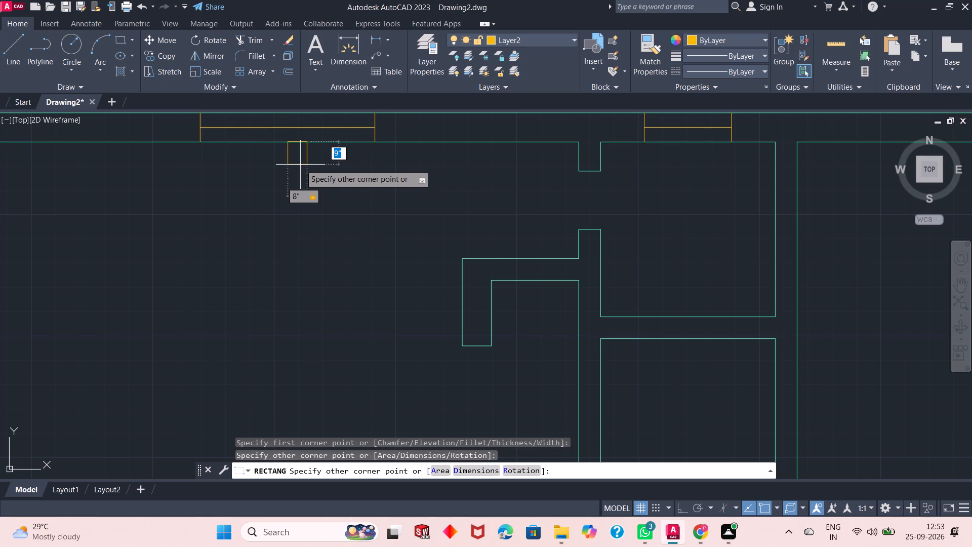
pyautogui.write('1\'6"')
pyautogui.press('Return')
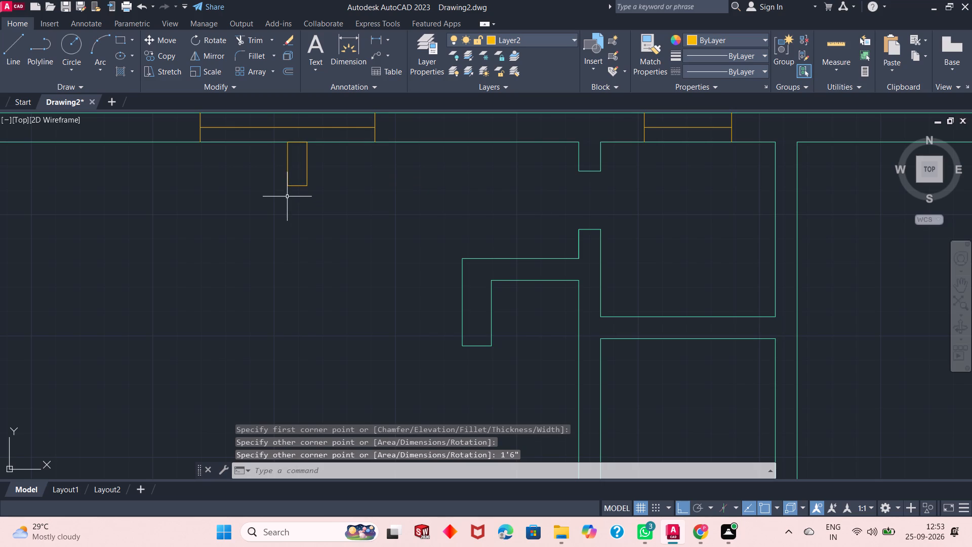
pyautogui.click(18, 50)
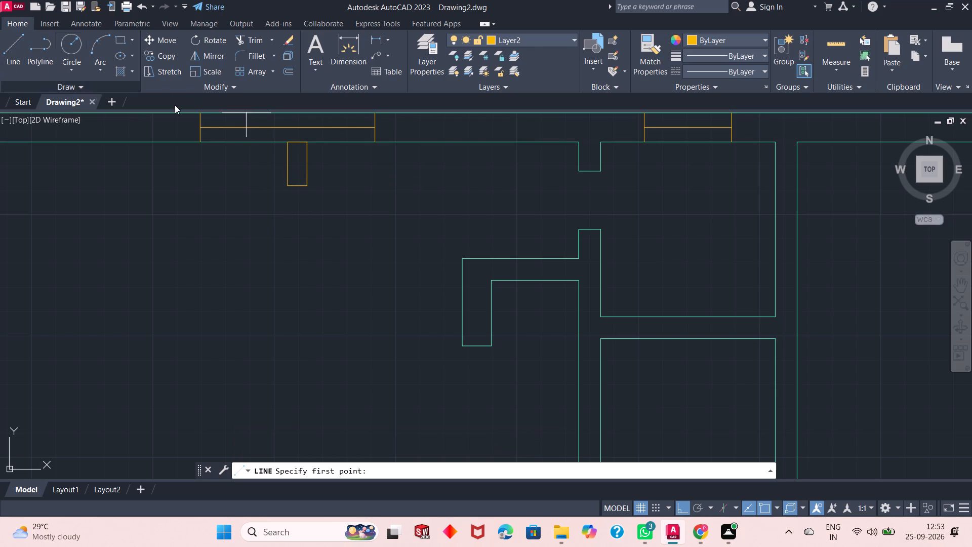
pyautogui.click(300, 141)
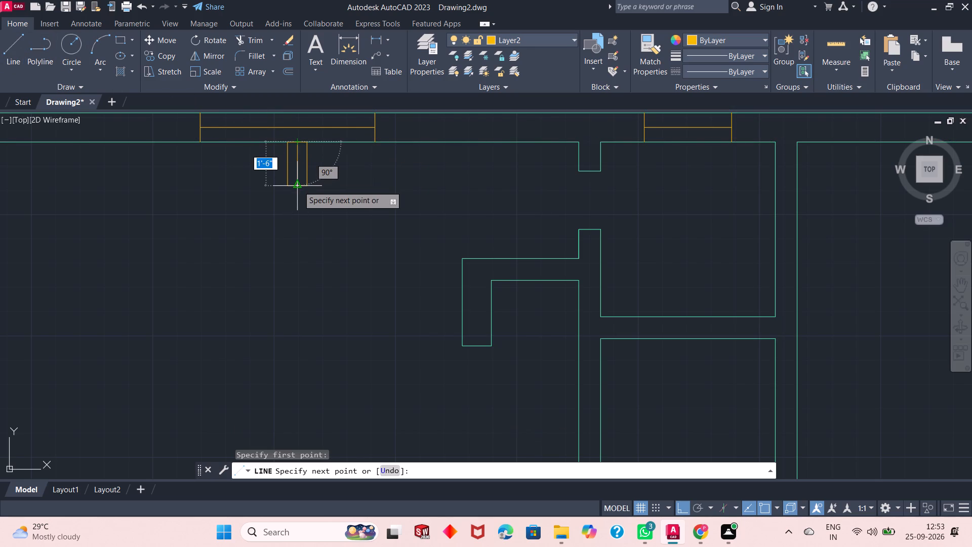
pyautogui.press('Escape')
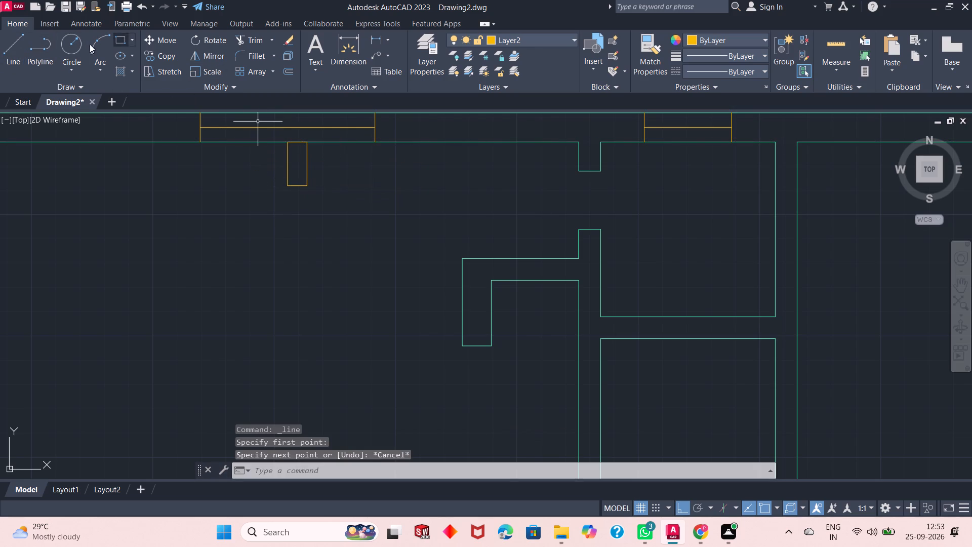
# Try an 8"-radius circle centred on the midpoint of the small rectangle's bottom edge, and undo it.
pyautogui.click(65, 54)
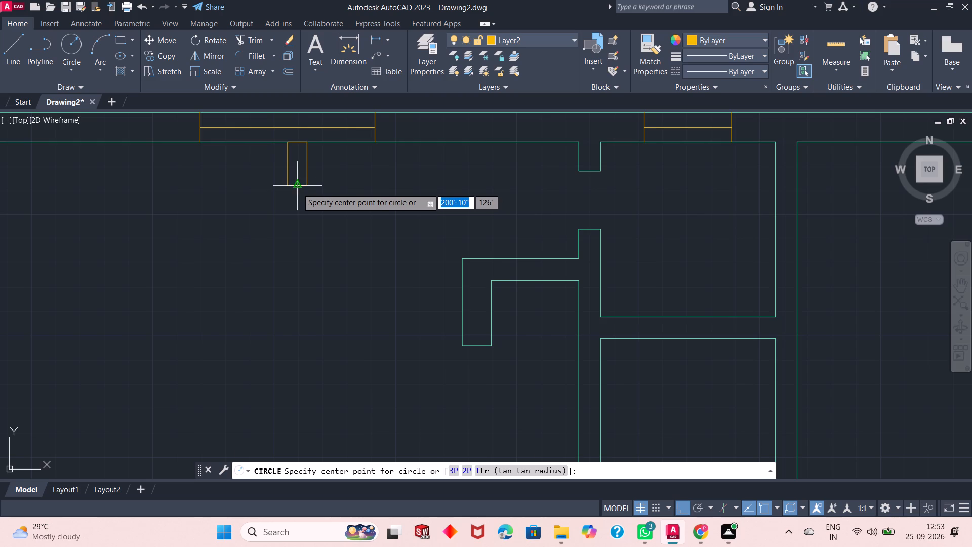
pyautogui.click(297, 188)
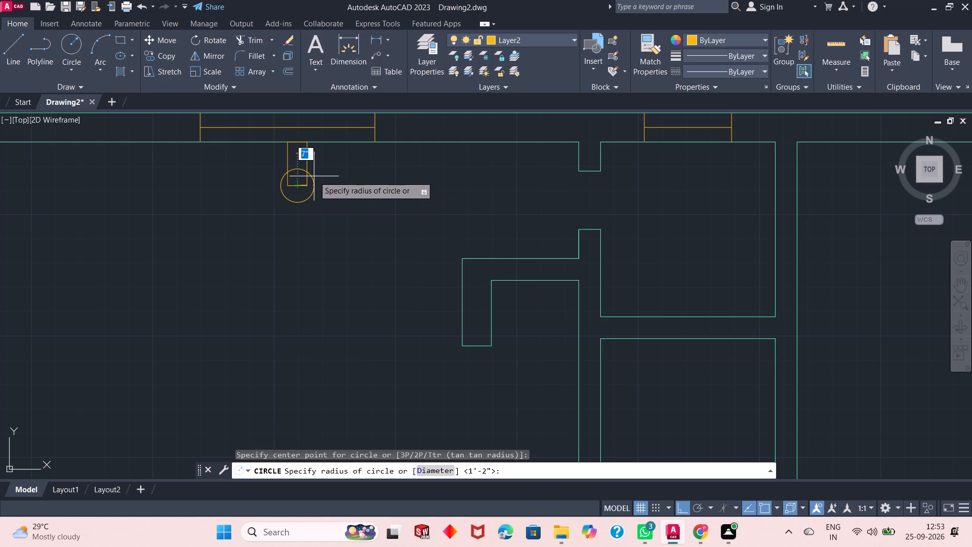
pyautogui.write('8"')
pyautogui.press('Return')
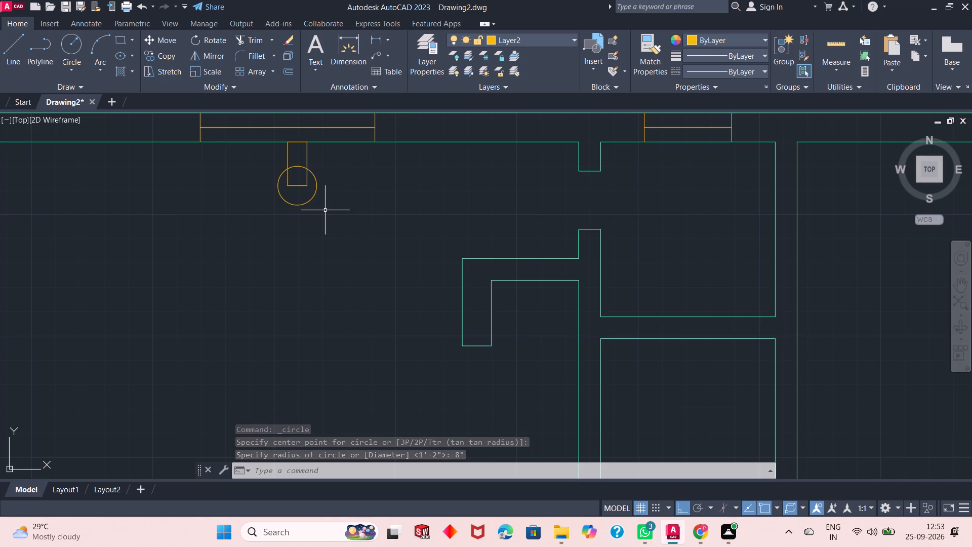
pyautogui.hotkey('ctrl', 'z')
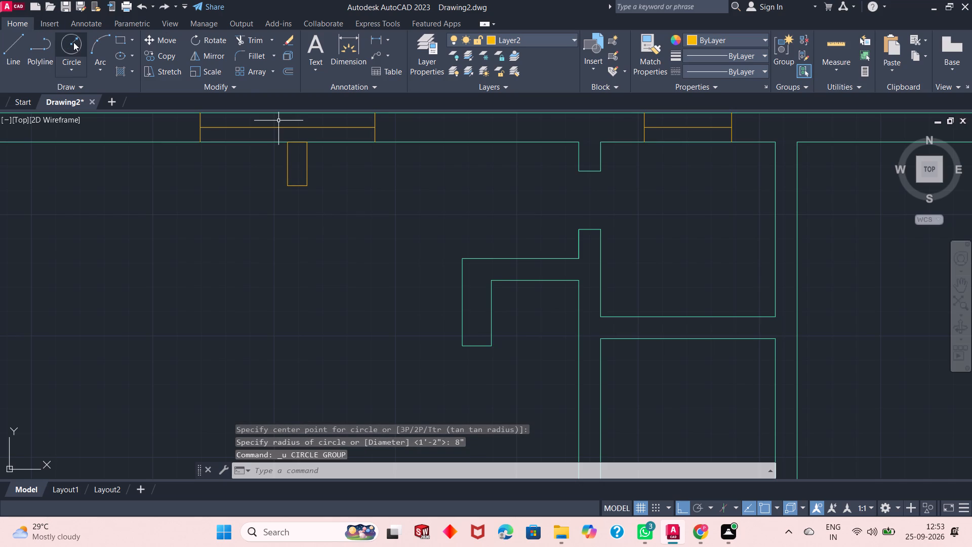
# Draw a circle of 6" radius centred on the midpoint of the small rectangle's bottom edge.
pyautogui.click(73, 42)
pyautogui.click(298, 187)
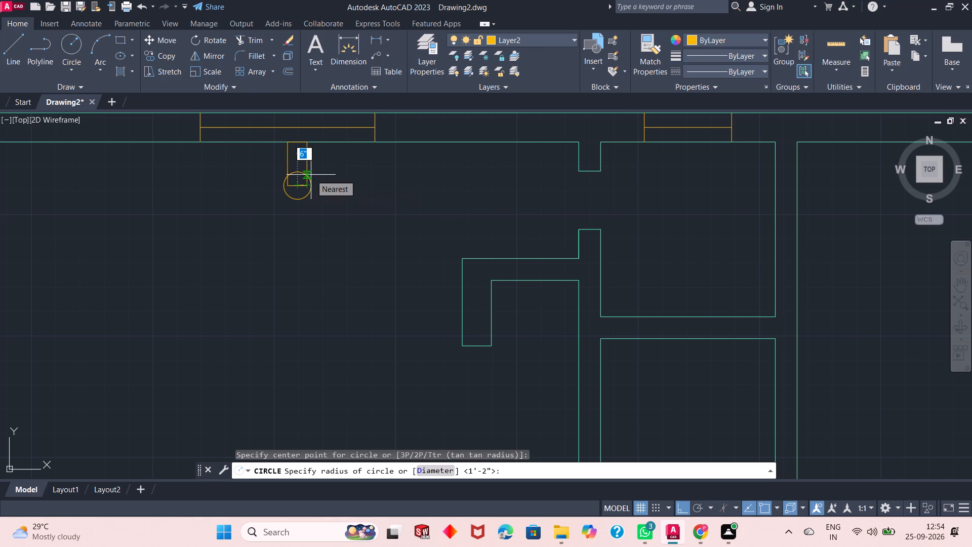
pyautogui.write('6"')
pyautogui.press('Return')
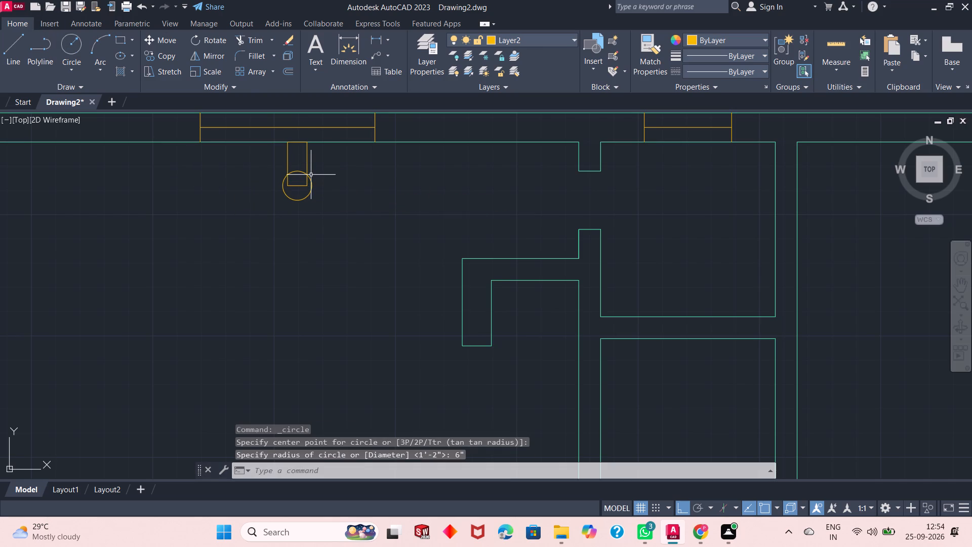
# Undo the 6"-radius circle and redraw it with a 7" radius, centred on the midpoint of the small rectangle's bottom edge.
pyautogui.scroll(-2, 333, 227)
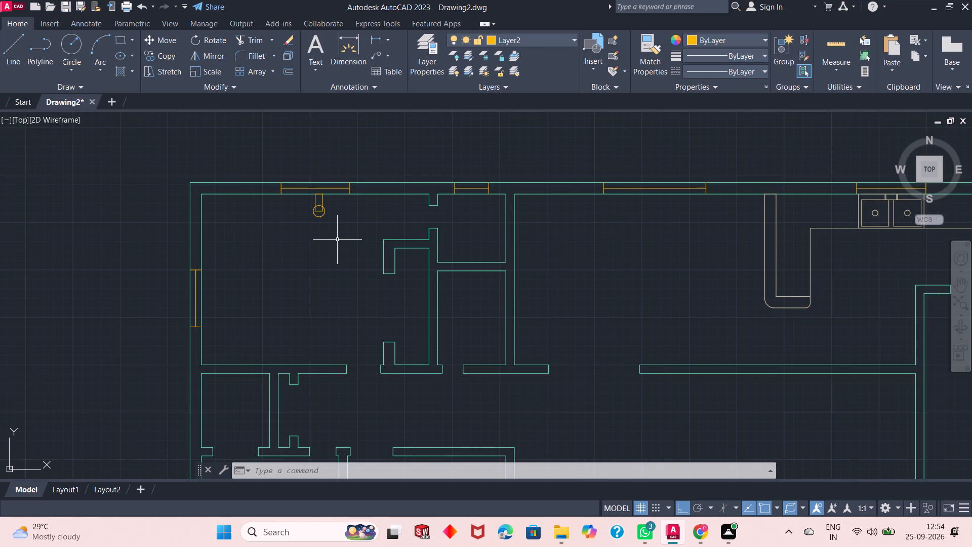
pyautogui.hotkey('ctrl', 'z')
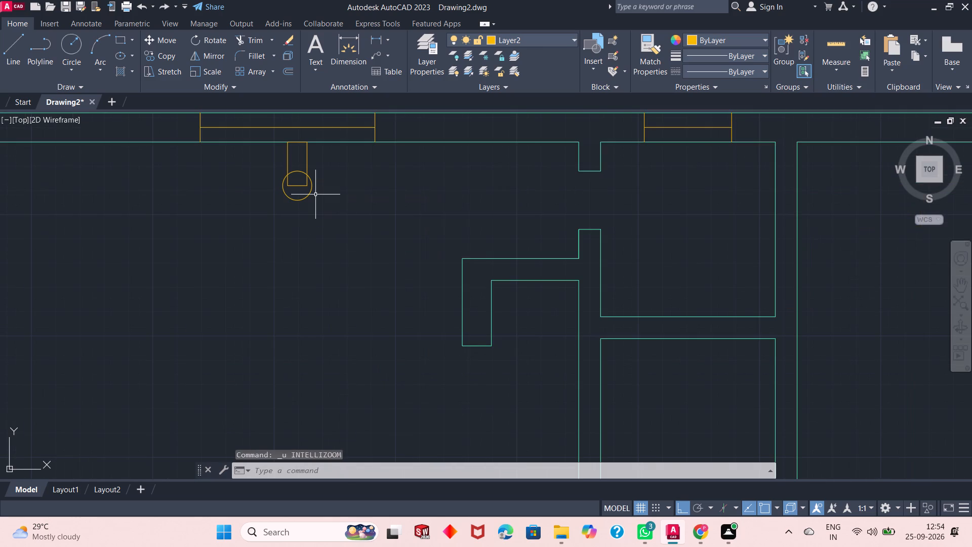
pyautogui.hotkey('ctrl', 'z')
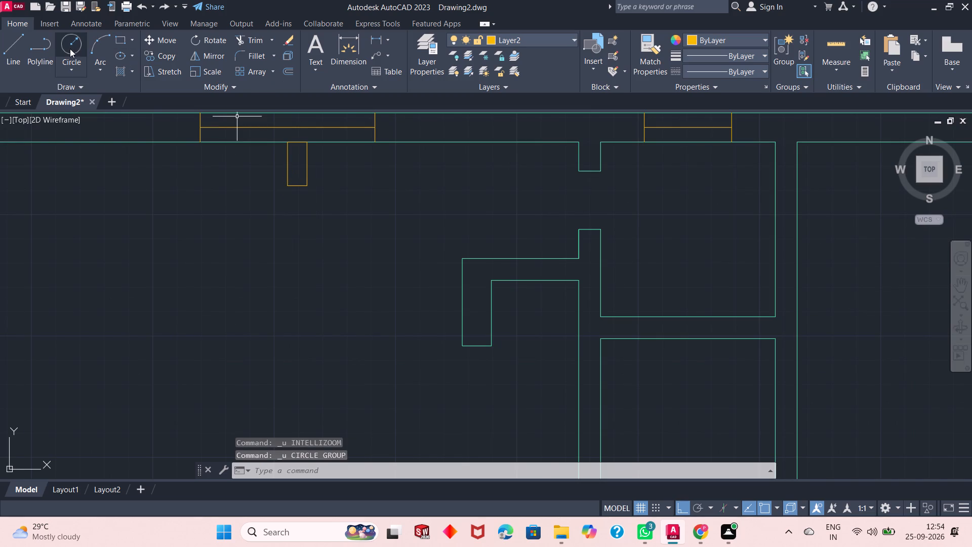
pyautogui.click(70, 49)
pyautogui.click(297, 185)
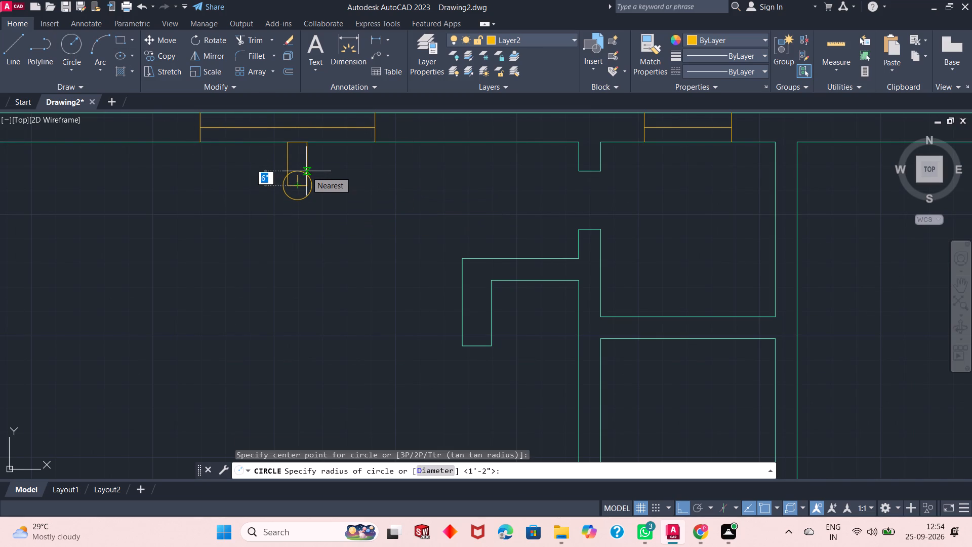
pyautogui.write('7"')
pyautogui.press('Return')
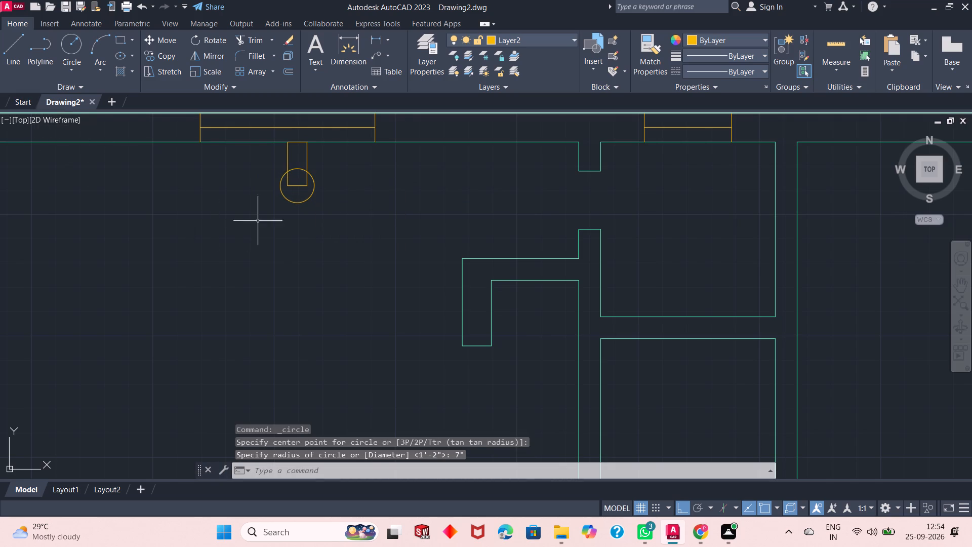
# Draw a rectangle 8" wide and 1'6" high down from the top-left room's upper inner wall line, between the room's corner and the window.
pyautogui.scroll(-2, 279, 213)
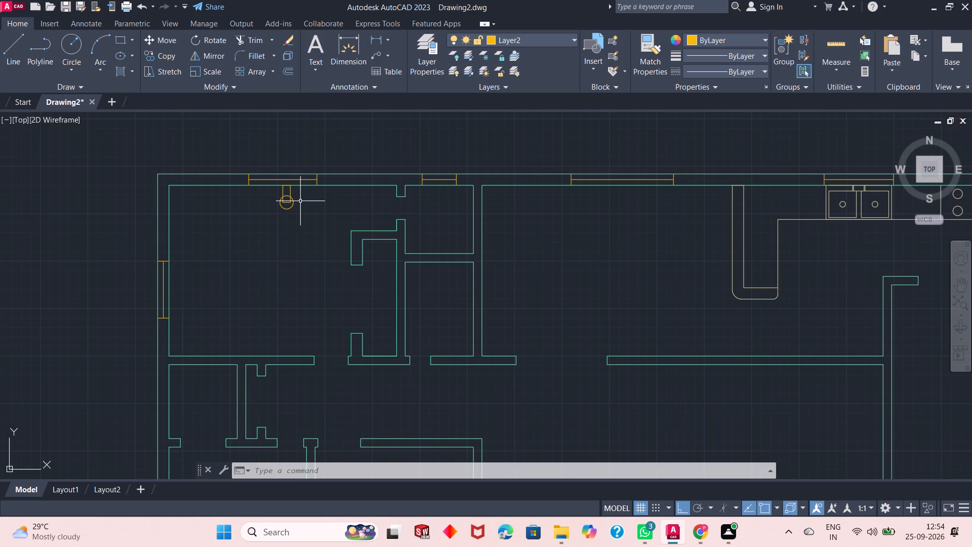
pyautogui.click(117, 40)
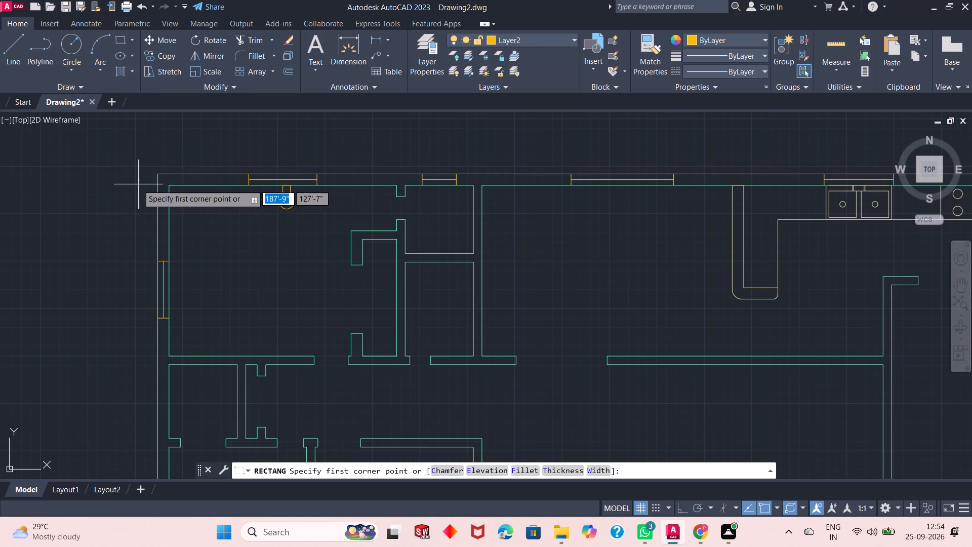
pyautogui.scroll(1, 129, 184)
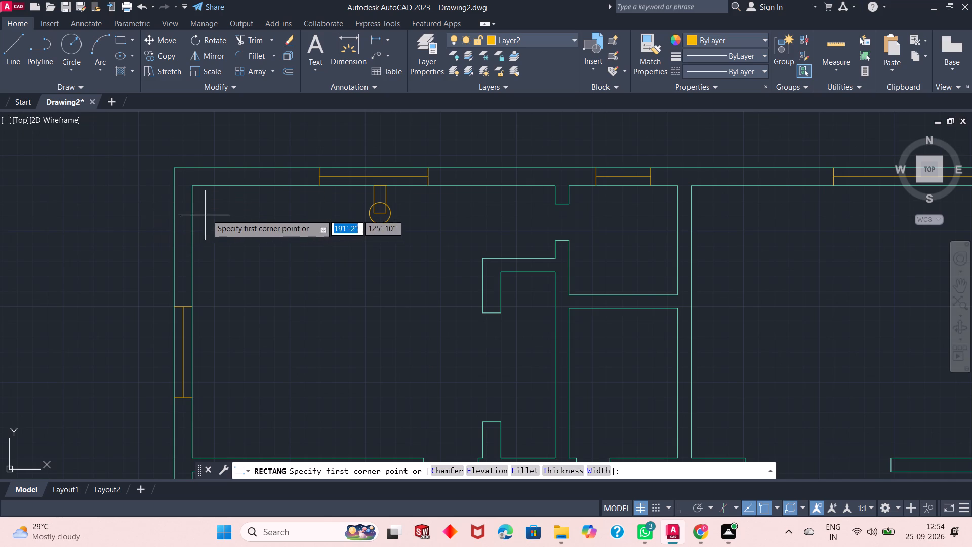
pyautogui.click(247, 186)
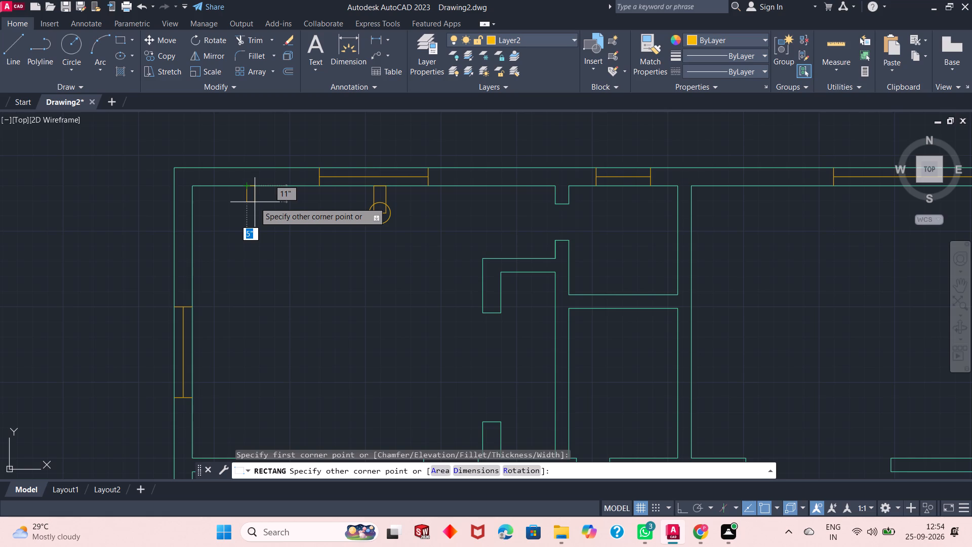
pyautogui.press('8')
pyautogui.hotkey('shift', '"')
pyautogui.press('Tab')
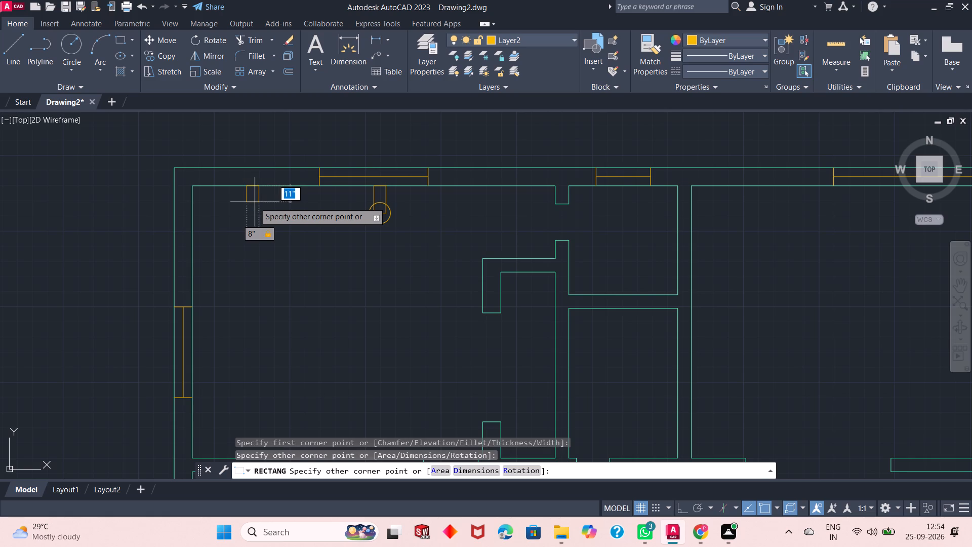
pyautogui.write('1\'6"')
pyautogui.press('Return')
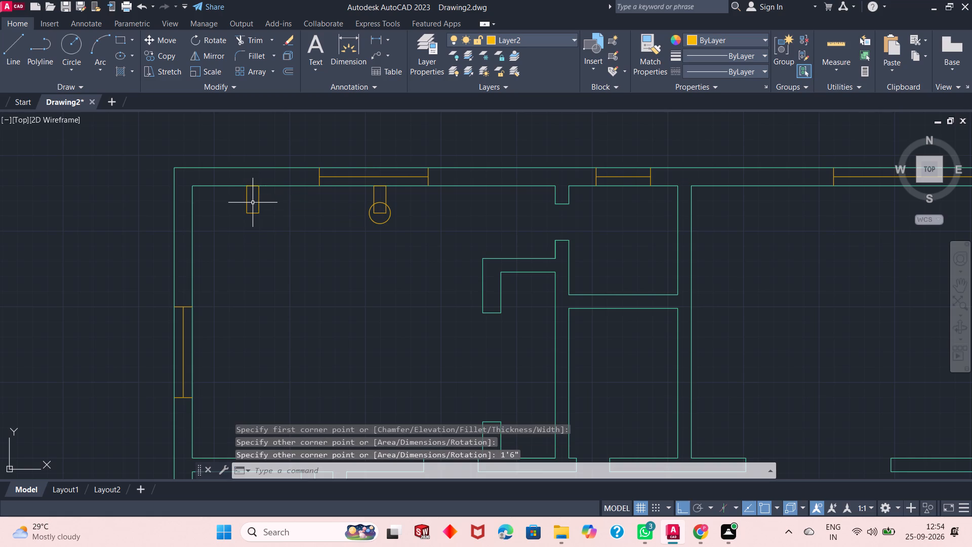
# Draw a circle of 7" radius centred on the midpoint of the new rectangle's bottom edge.
pyautogui.click(72, 48)
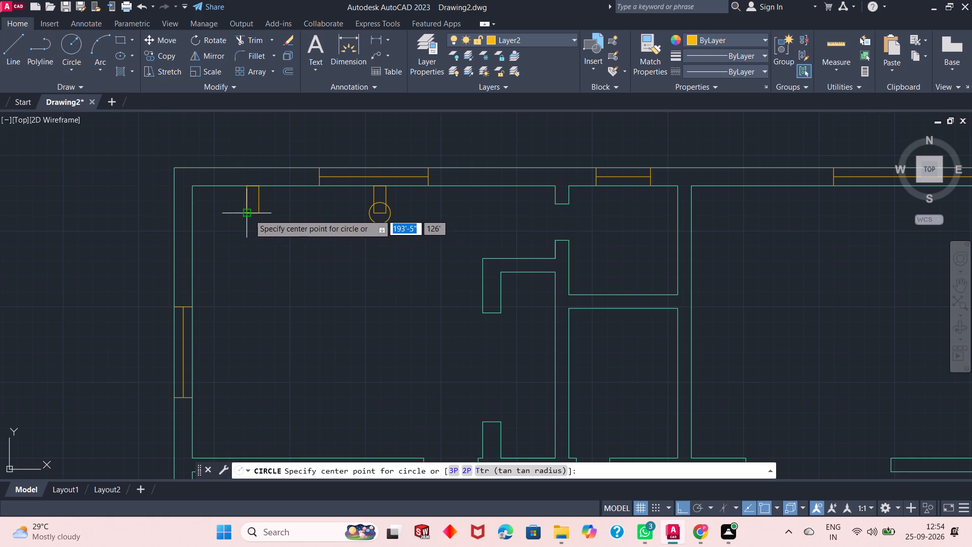
pyautogui.click(253, 213)
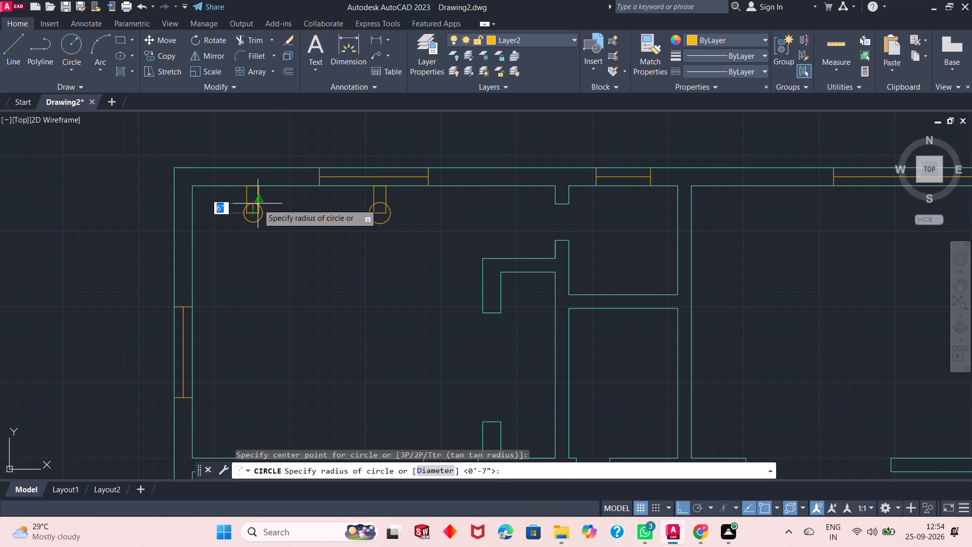
pyautogui.write('7"')
pyautogui.press('Return')
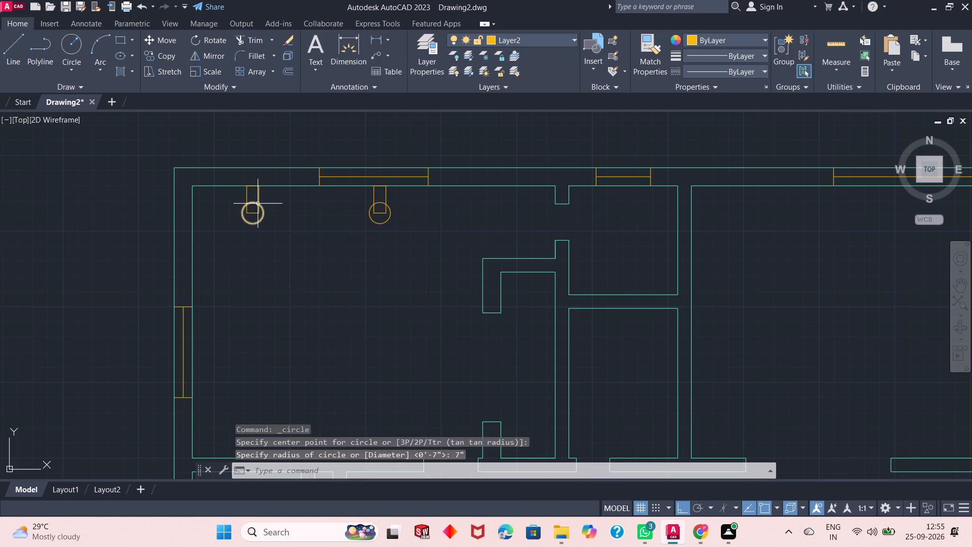
pyautogui.rightClick(103, 207)
pyautogui.click(101, 186)
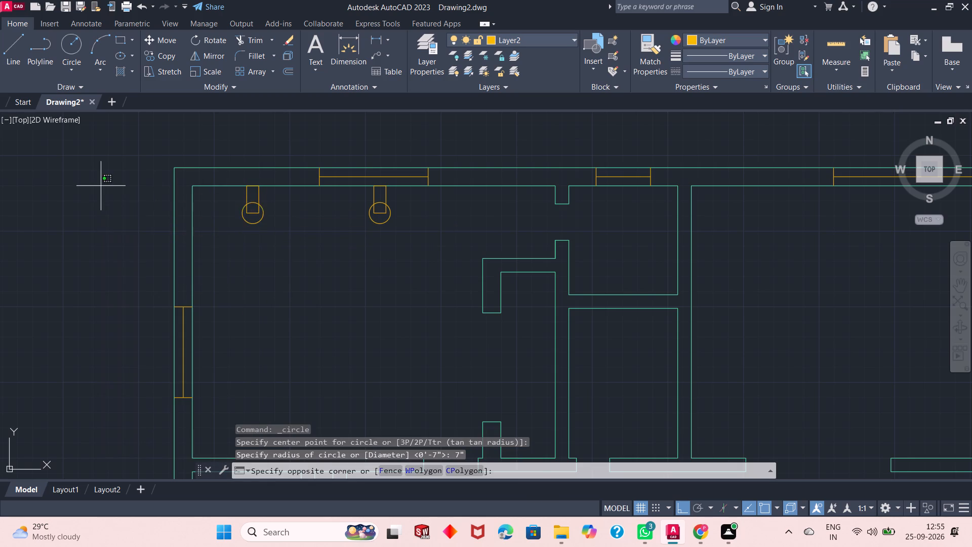
pyautogui.click(172, 235)
# Examine the overall floor plan, including the central room and the top-left room with its new fixtures.
pyautogui.scroll(2, 257, 221)
pyautogui.scroll(-3, 254, 209)
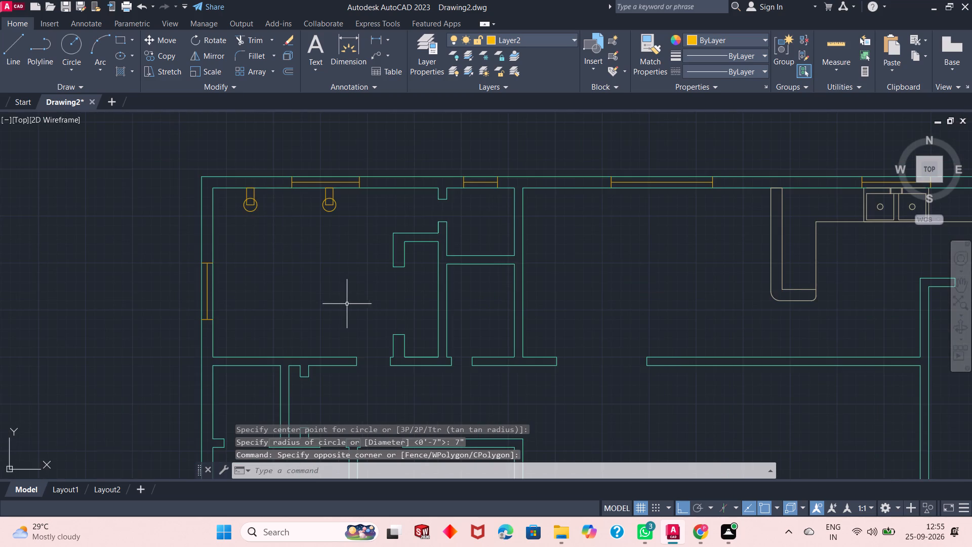
pyautogui.scroll(-2, 347, 304)
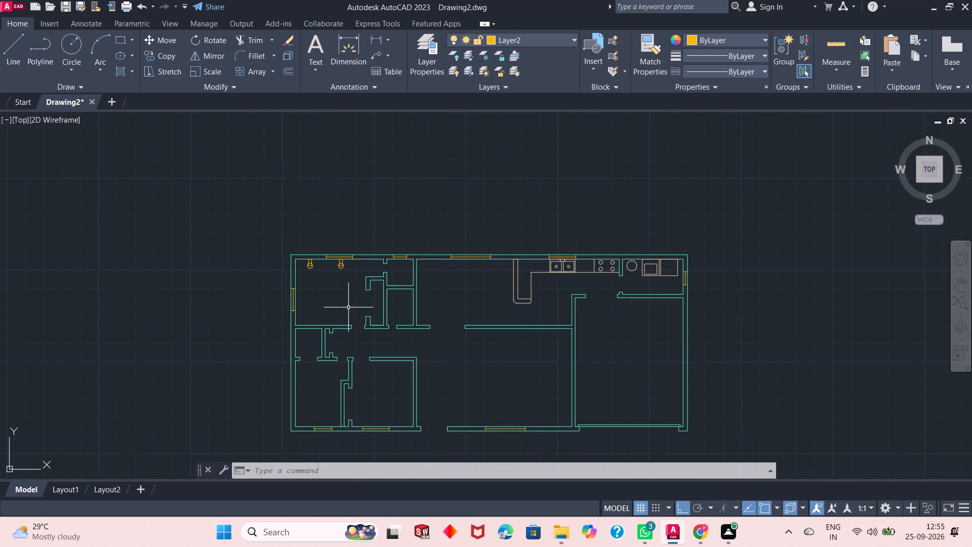
pyautogui.scroll(-2, 347, 307)
pyautogui.scroll(2, 363, 346)
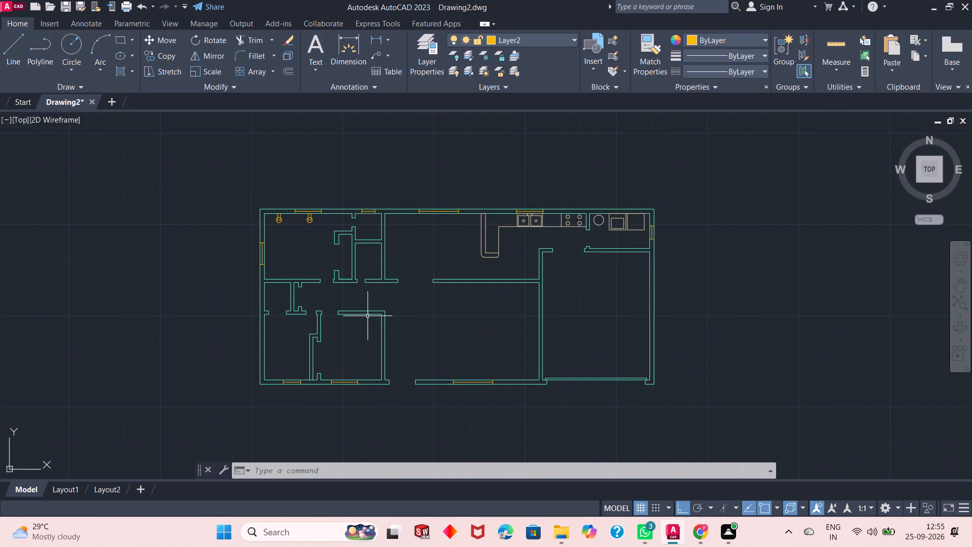
pyautogui.scroll(1, 369, 315)
pyautogui.scroll(-1, 495, 349)
pyautogui.scroll(2, 495, 349)
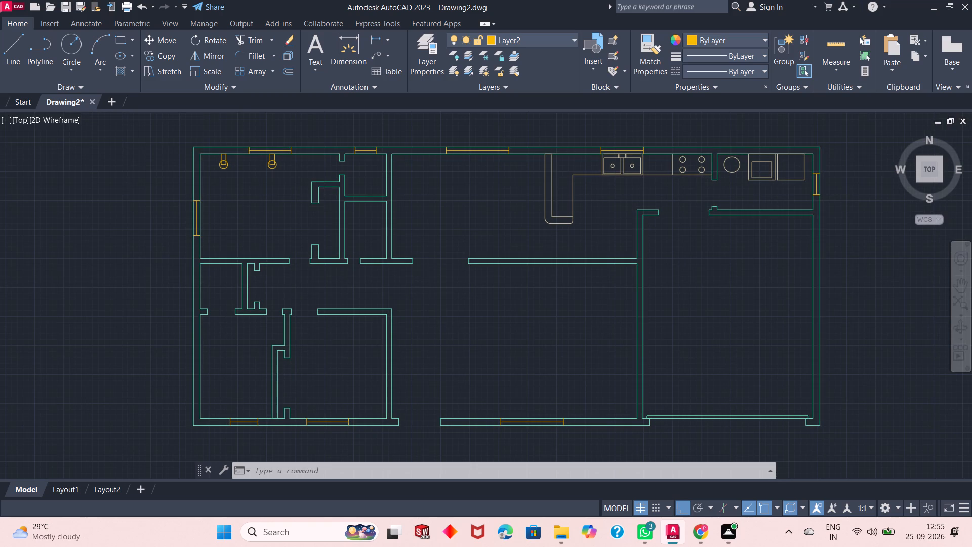
pyautogui.scroll(1, 423, 333)
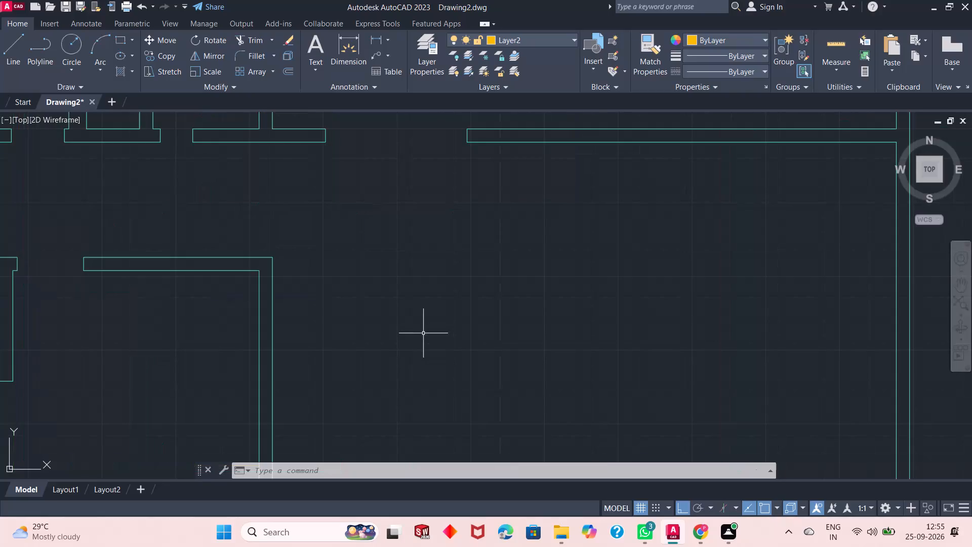
pyautogui.scroll(-2, 423, 333)
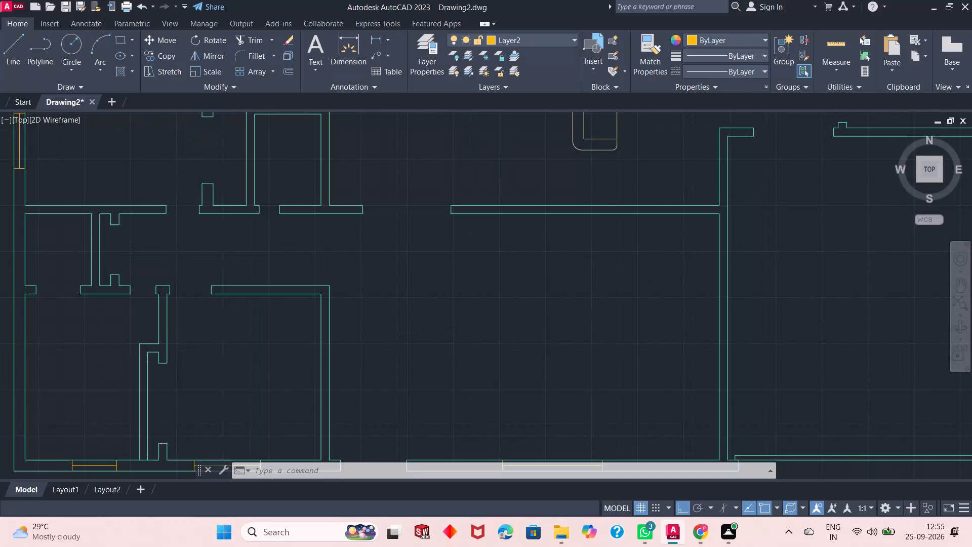
pyautogui.scroll(1, 130, 169)
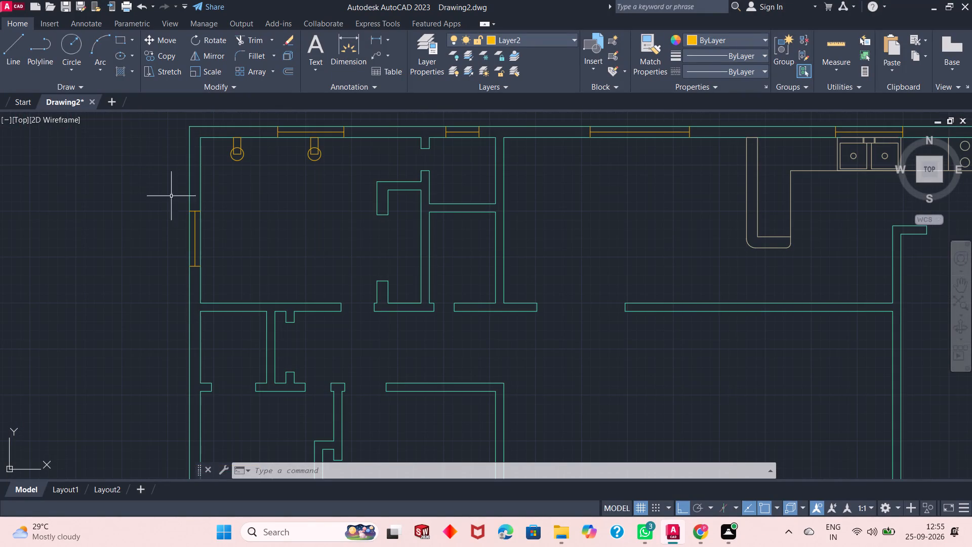
pyautogui.scroll(1, 184, 224)
pyautogui.scroll(-2, 242, 210)
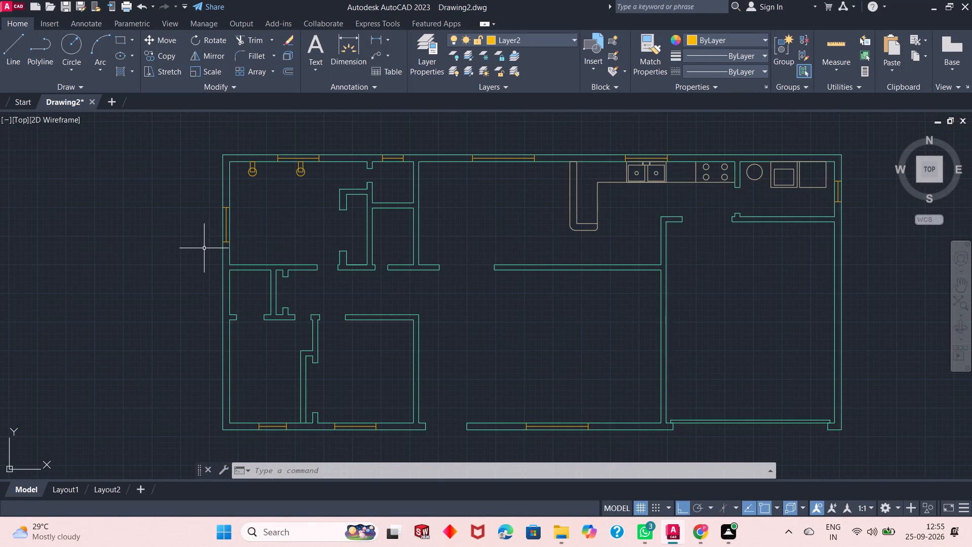
# Draw a rectangle 1'6" wide and 8" high from the top-left room's left inner wall line, beside the window's lower end.
pyautogui.scroll(1, 204, 248)
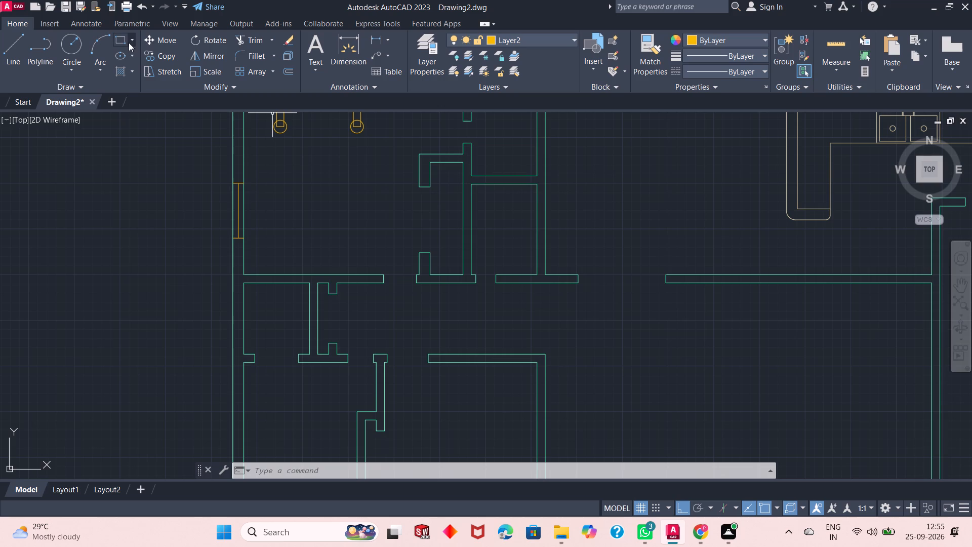
pyautogui.click(120, 40)
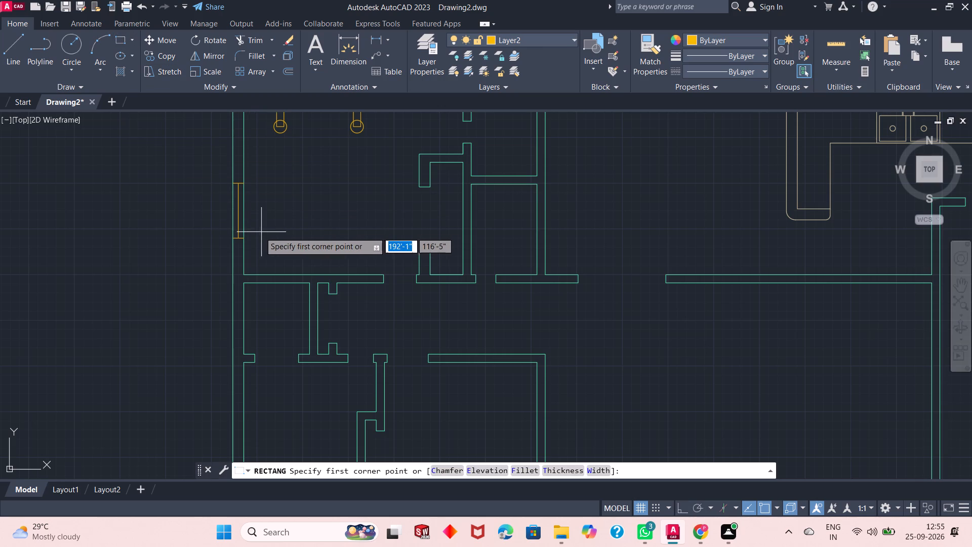
pyautogui.scroll(-2, 247, 237)
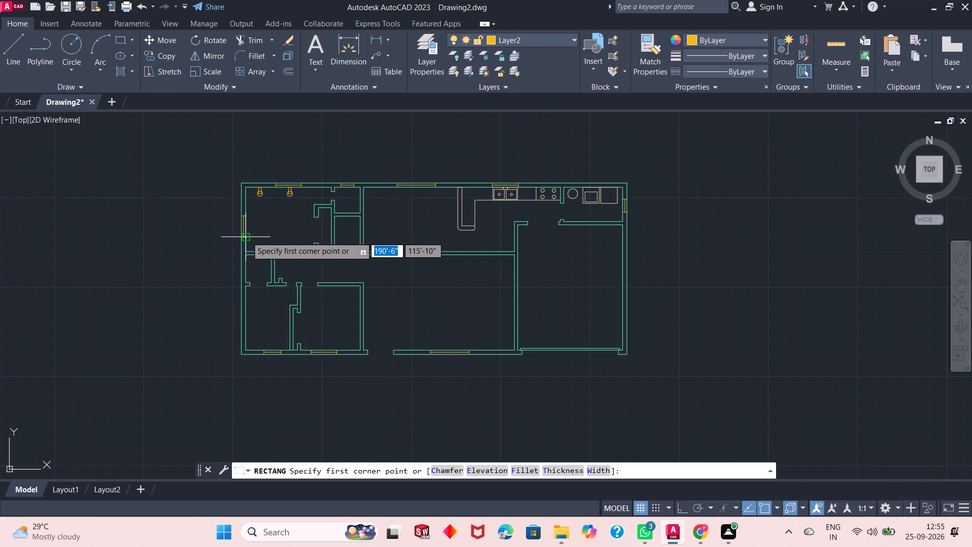
pyautogui.scroll(4, 247, 237)
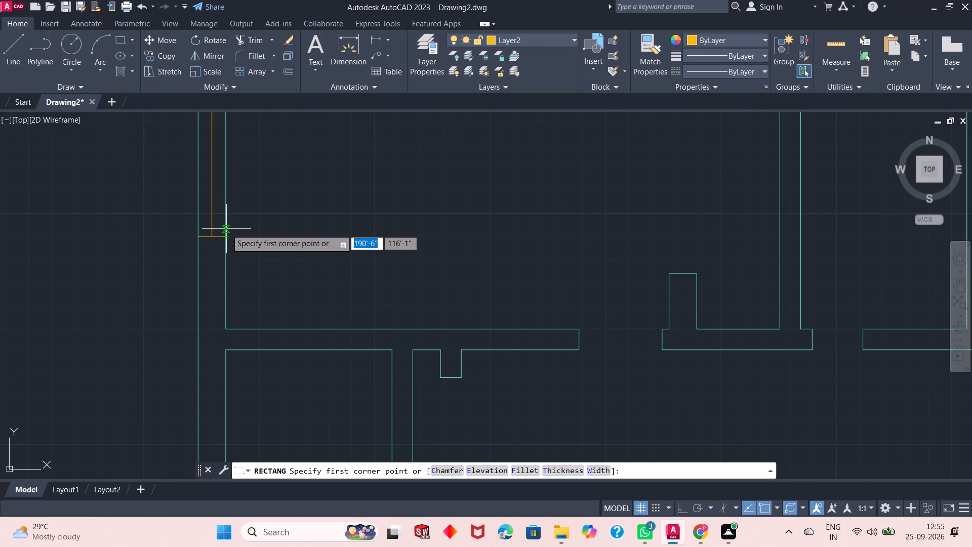
pyautogui.click(226, 229)
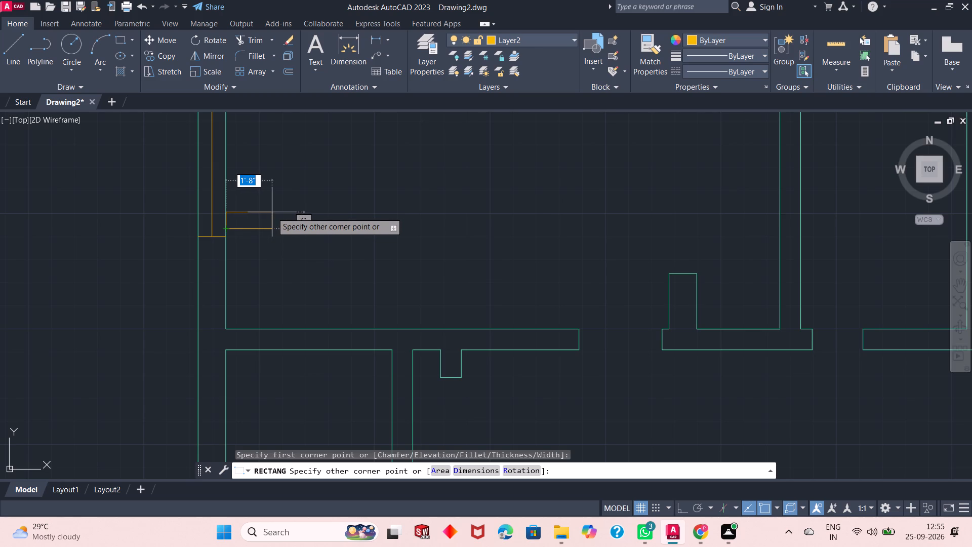
pyautogui.press('8')
pyautogui.press('Escape')
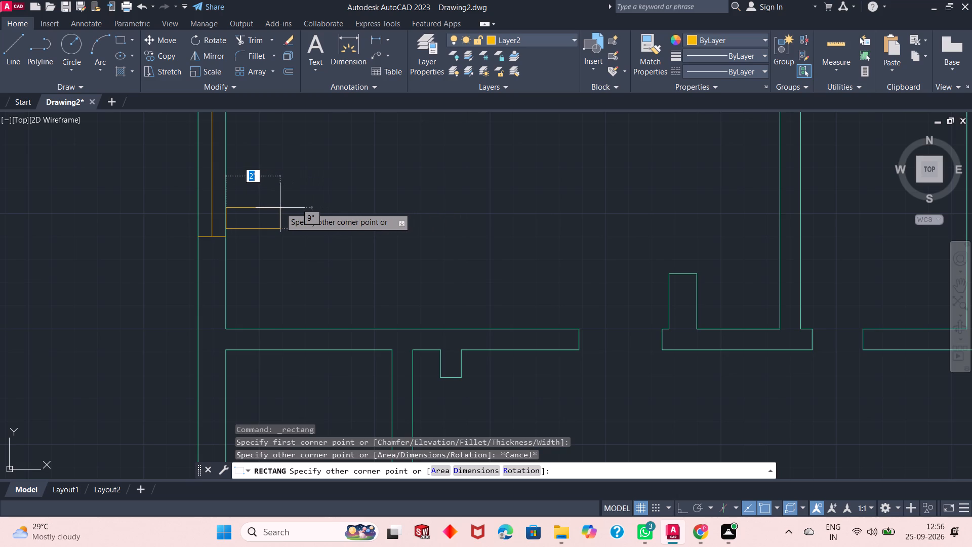
pyautogui.press('1')
pyautogui.write('\'6"')
pyautogui.press('Tab')
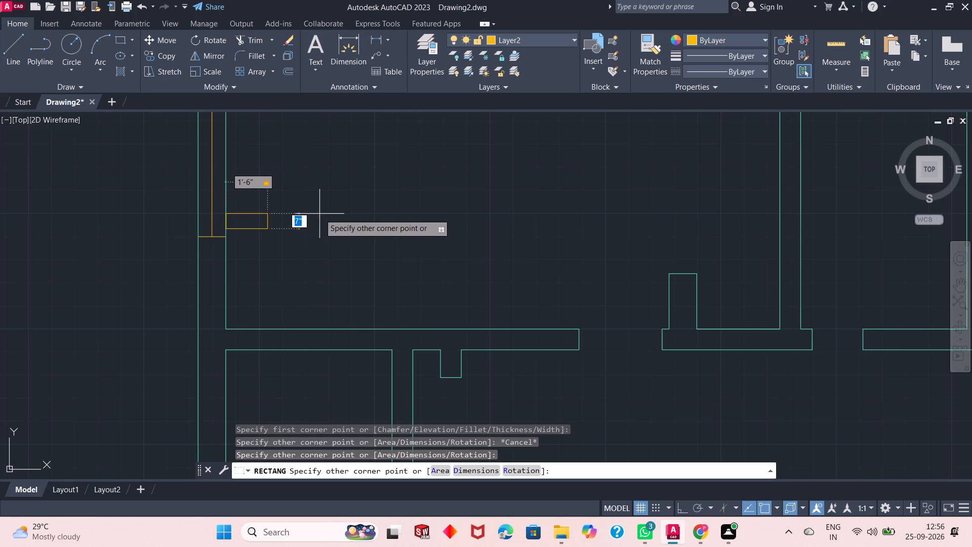
pyautogui.press('8')
pyautogui.hotkey('shift', '"')
pyautogui.press('Return')
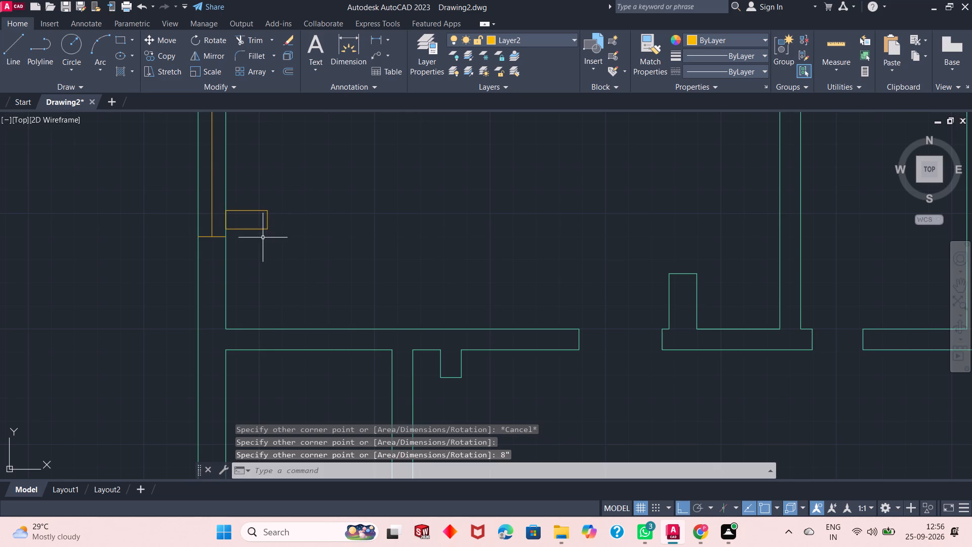
# Draw a circle of 7" radius centred on the midpoint of the new rectangle's right edge.
pyautogui.click(69, 45)
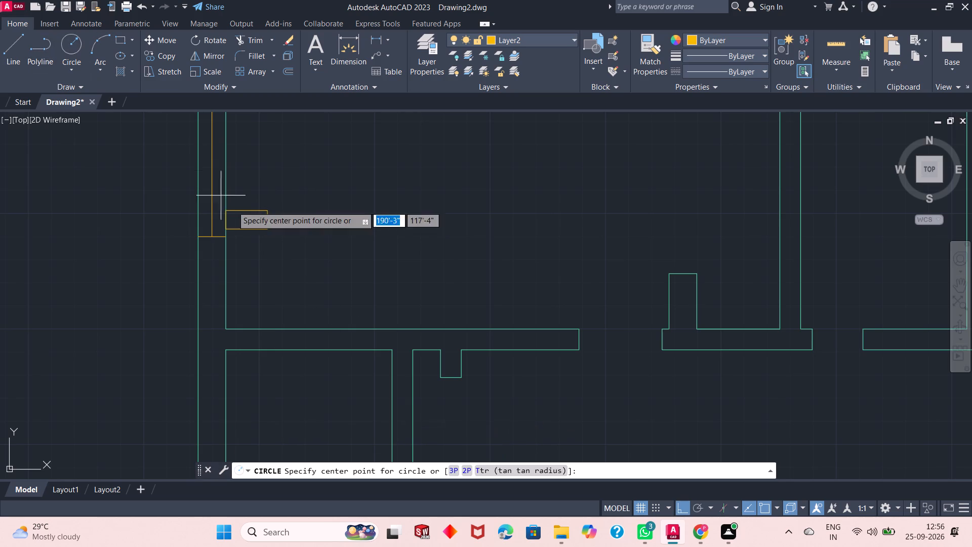
pyautogui.click(266, 218)
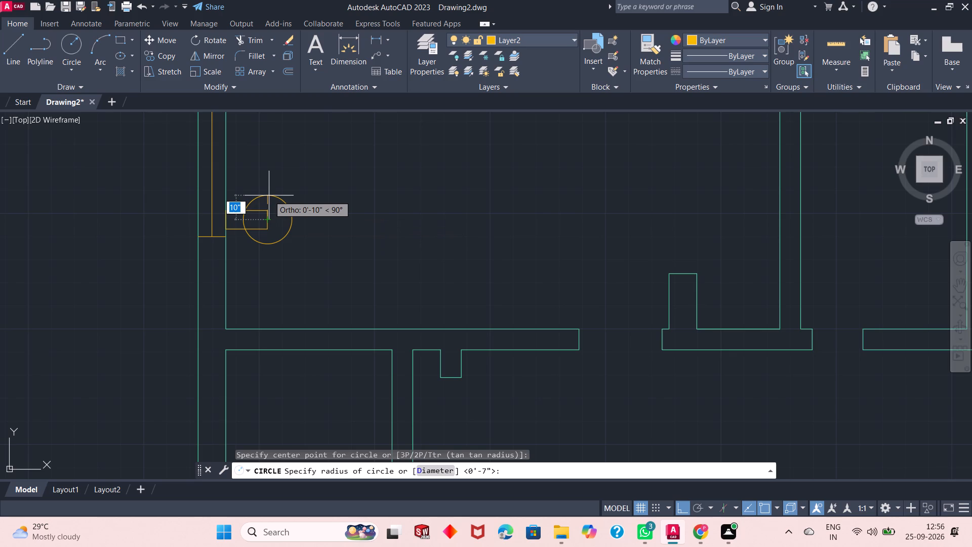
pyautogui.press('7')
pyautogui.hotkey('shift', '"')
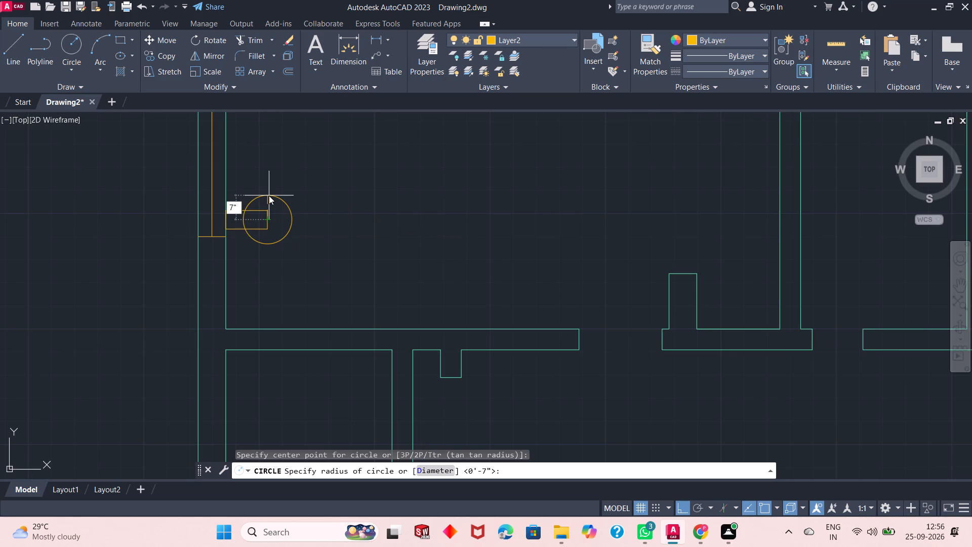
pyautogui.press('Return')
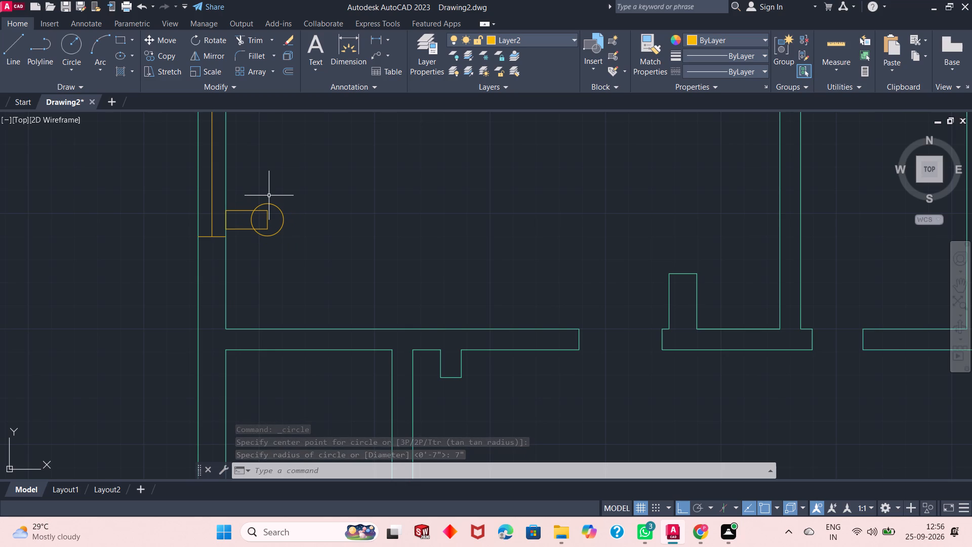
# Draw a second rectangle 1'6" wide and 8" high from the left inner wall line, just above the left wall's window.
pyautogui.scroll(1, 269, 196)
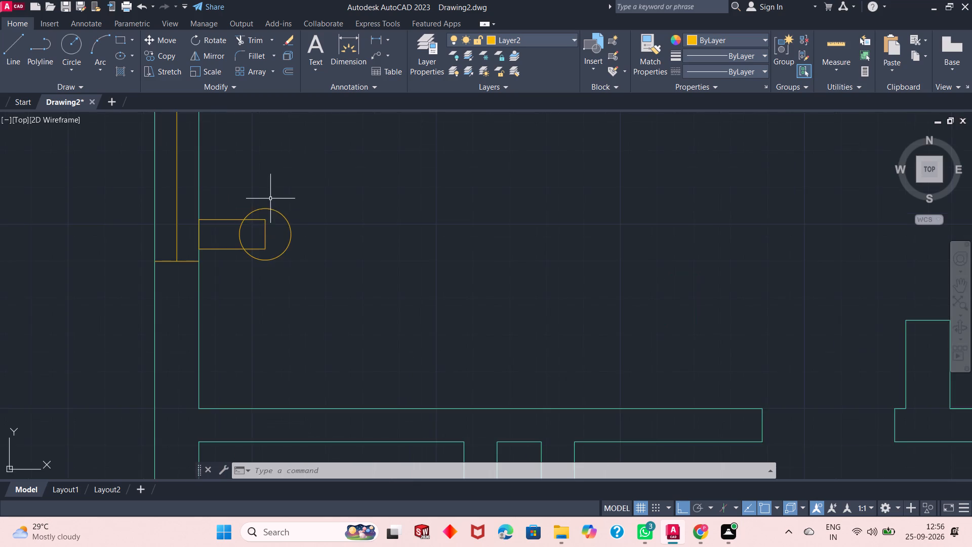
pyautogui.scroll(-4, 280, 269)
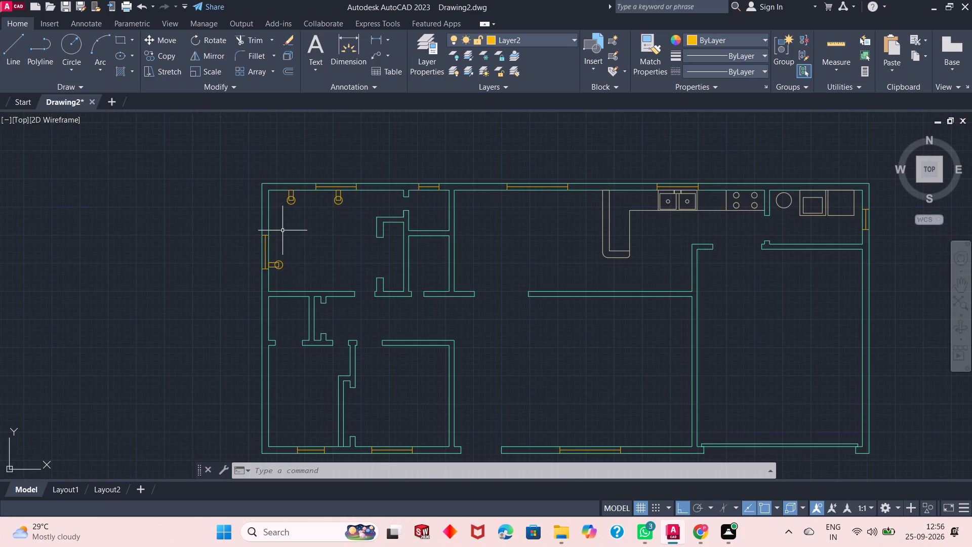
pyautogui.scroll(1, 283, 229)
pyautogui.click(121, 41)
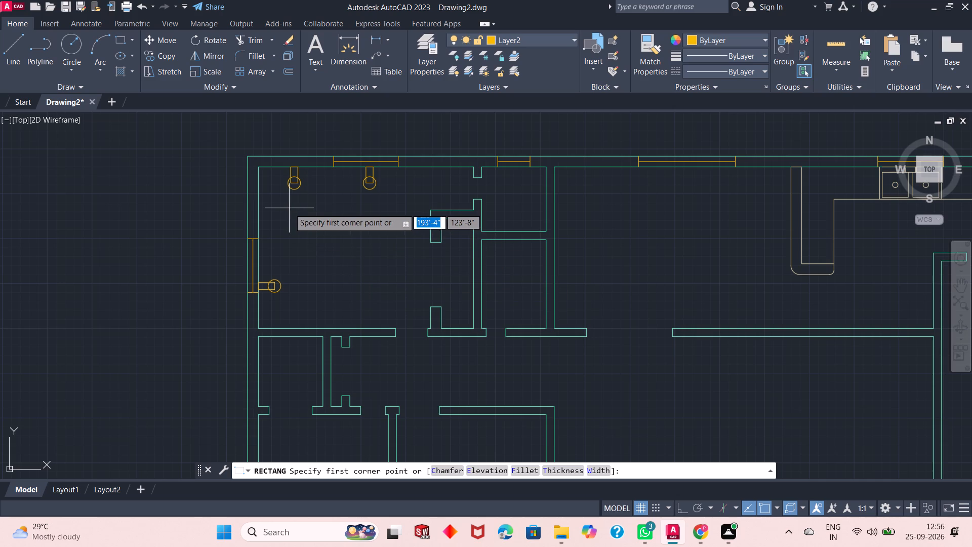
pyautogui.scroll(-1, 287, 208)
pyautogui.scroll(2, 287, 211)
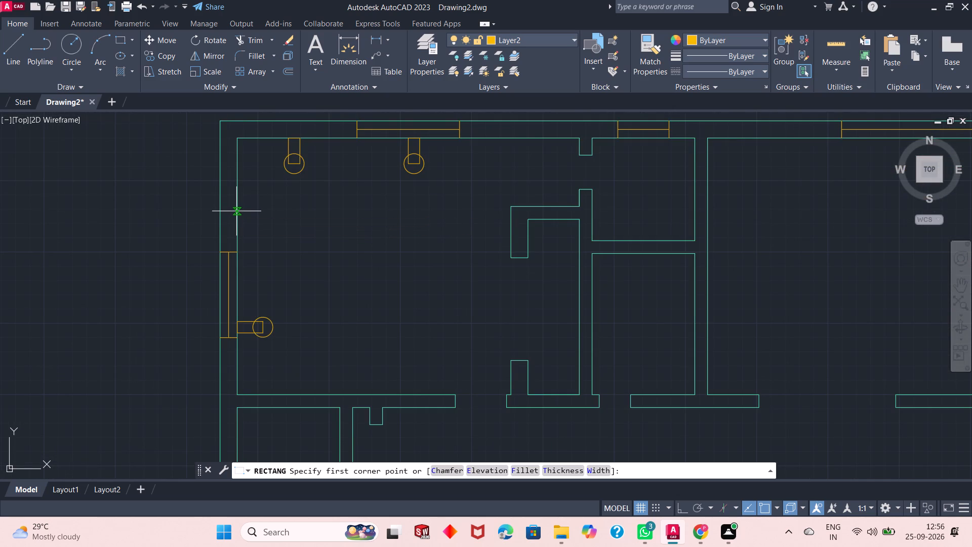
pyautogui.click(237, 220)
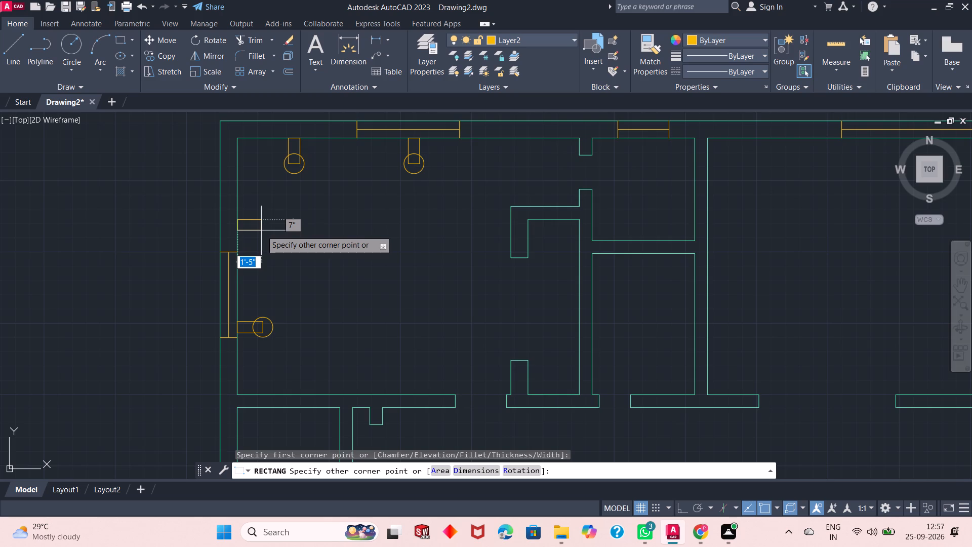
pyautogui.write('1\'6"')
pyautogui.press('Tab')
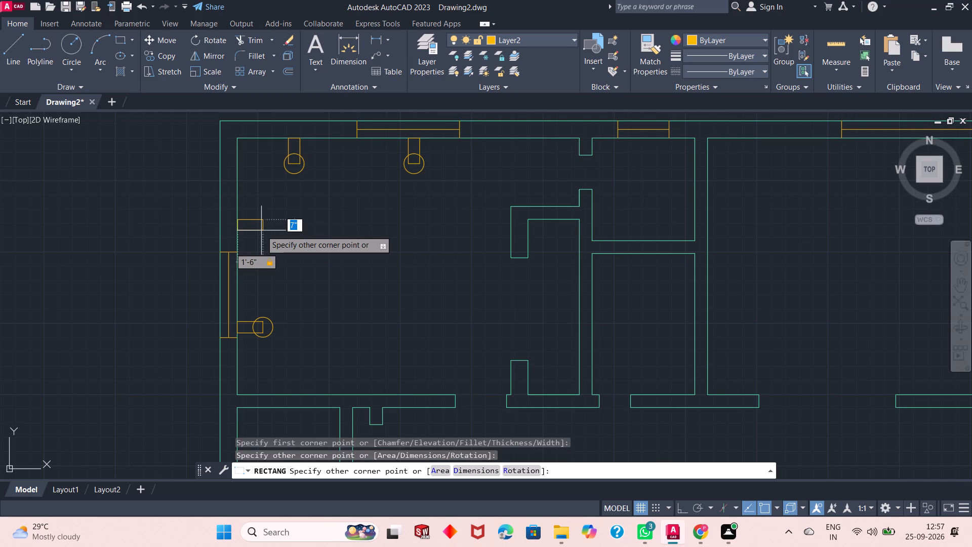
pyautogui.write('8"')
pyautogui.press('Return')
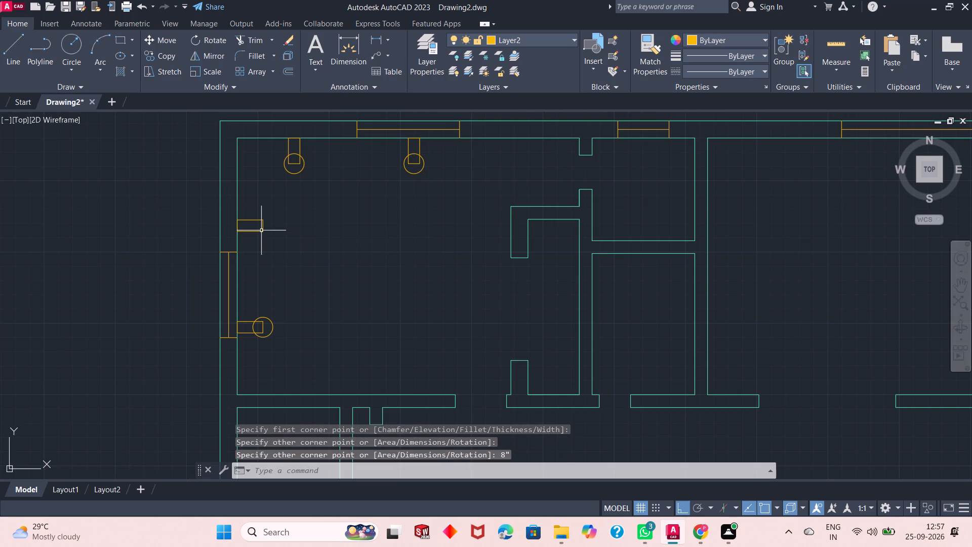
# Draw a circle of 7" radius centred on the midpoint of the second rectangle's right edge.
pyautogui.click(75, 45)
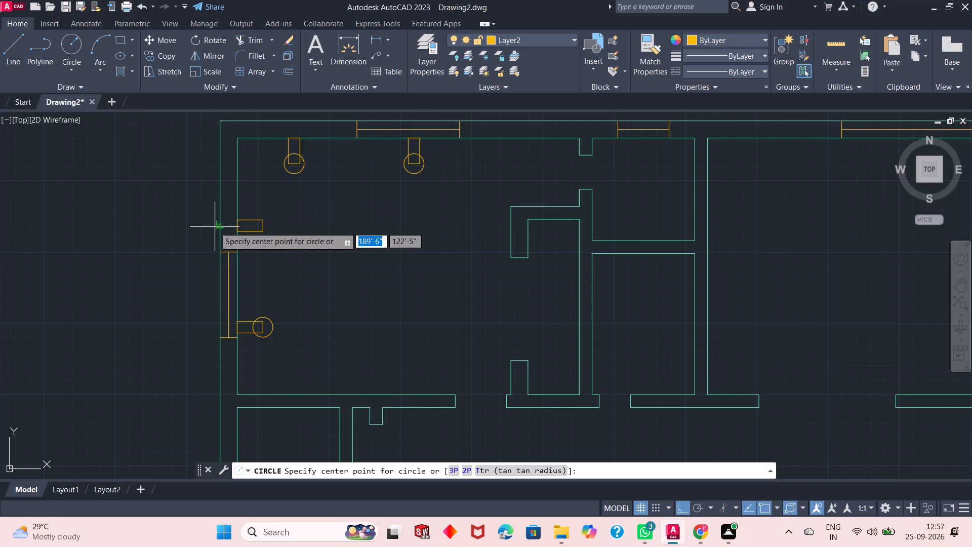
pyautogui.click(261, 227)
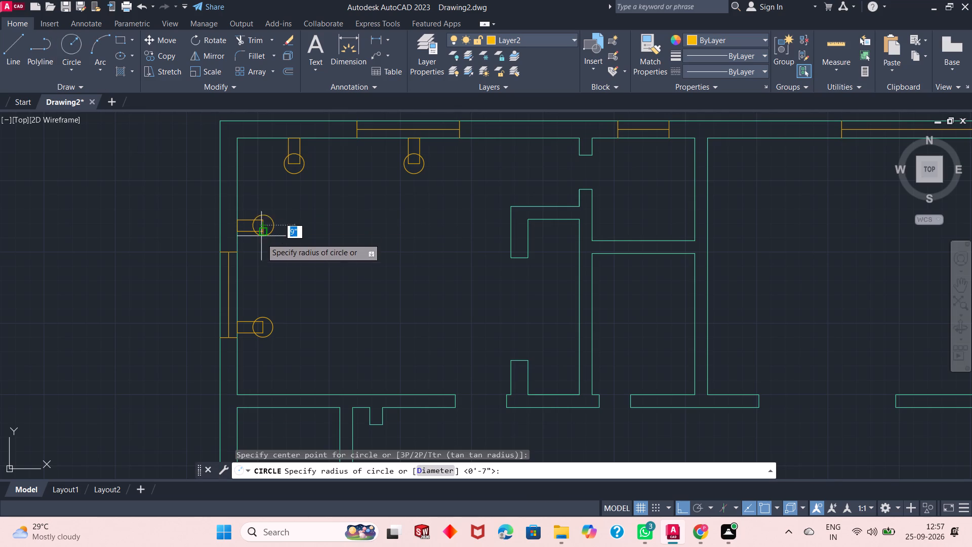
pyautogui.write('7"')
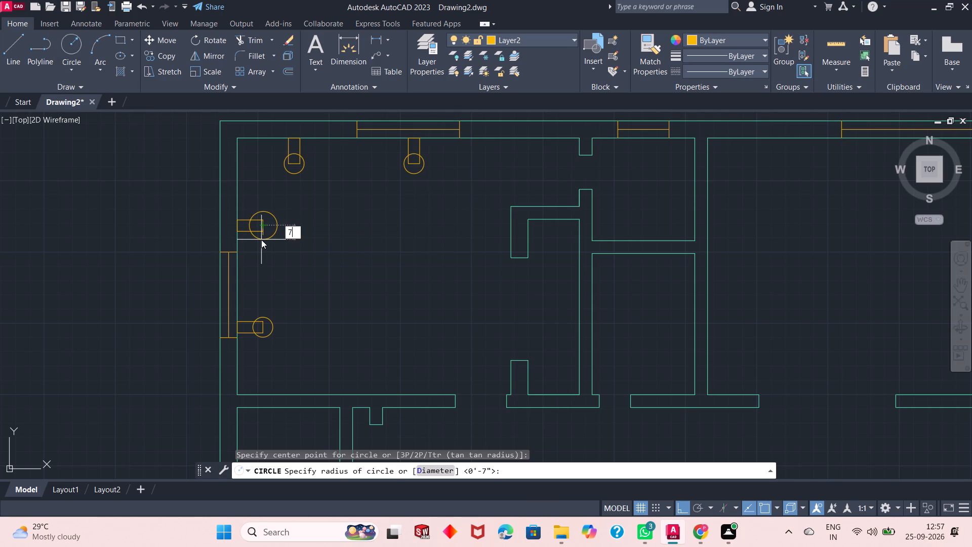
pyautogui.press('Return')
# Erase both rectangle-and-circle fixtures along the top-left room's upper wall.
pyautogui.scroll(-1, 375, 248)
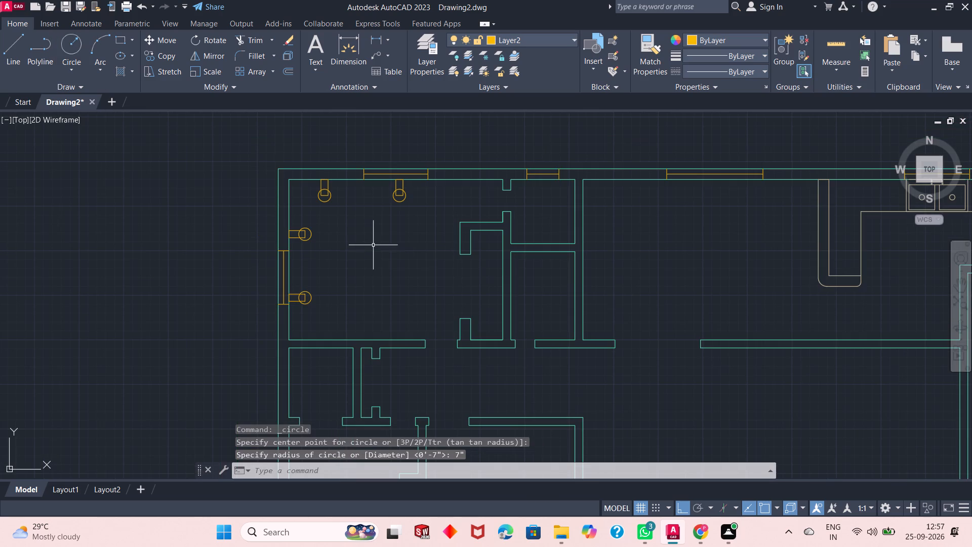
pyautogui.scroll(-1, 401, 246)
pyautogui.scroll(1, 500, 248)
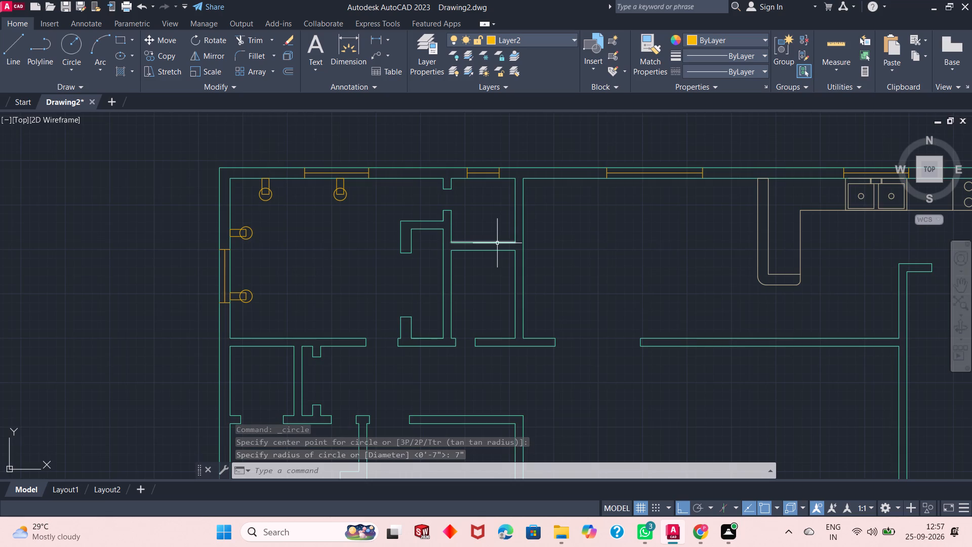
pyautogui.scroll(1, 497, 243)
pyautogui.scroll(-1, 202, 211)
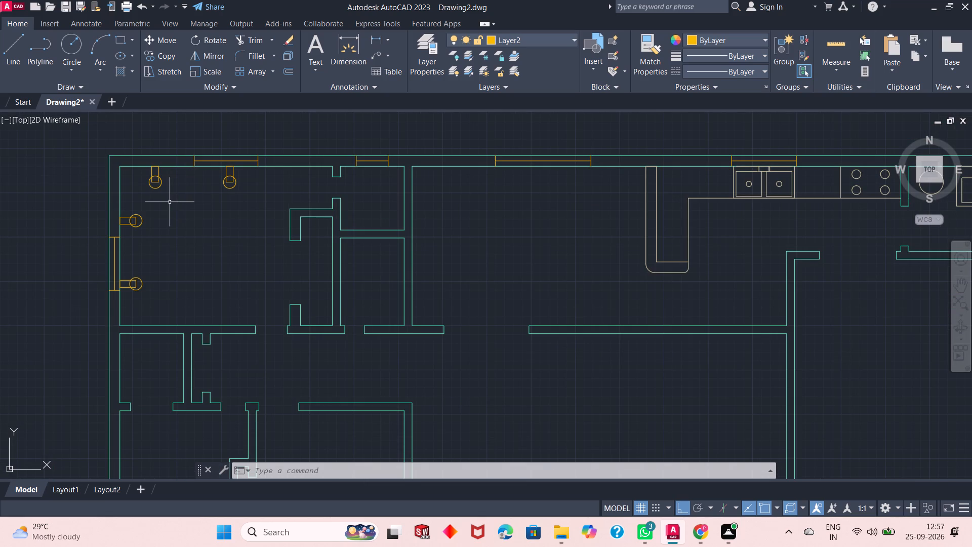
pyautogui.click(180, 173)
pyautogui.click(126, 192)
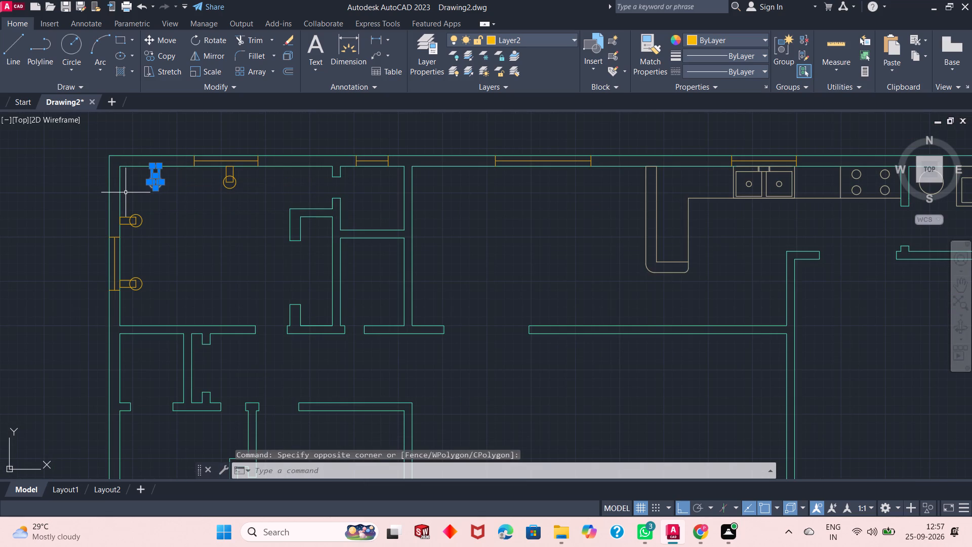
pyautogui.press('Delete')
pyautogui.click(251, 178)
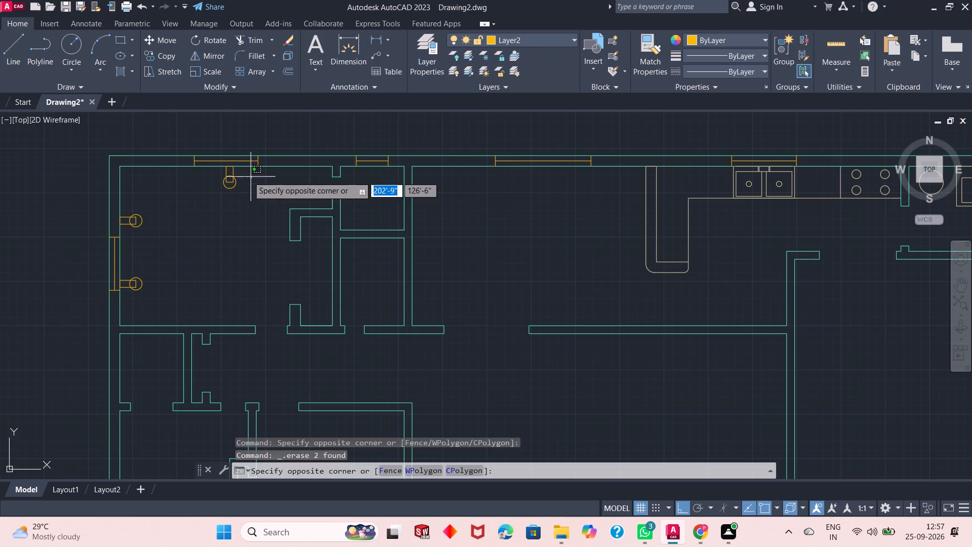
pyautogui.click(206, 199)
pyautogui.press('Delete')
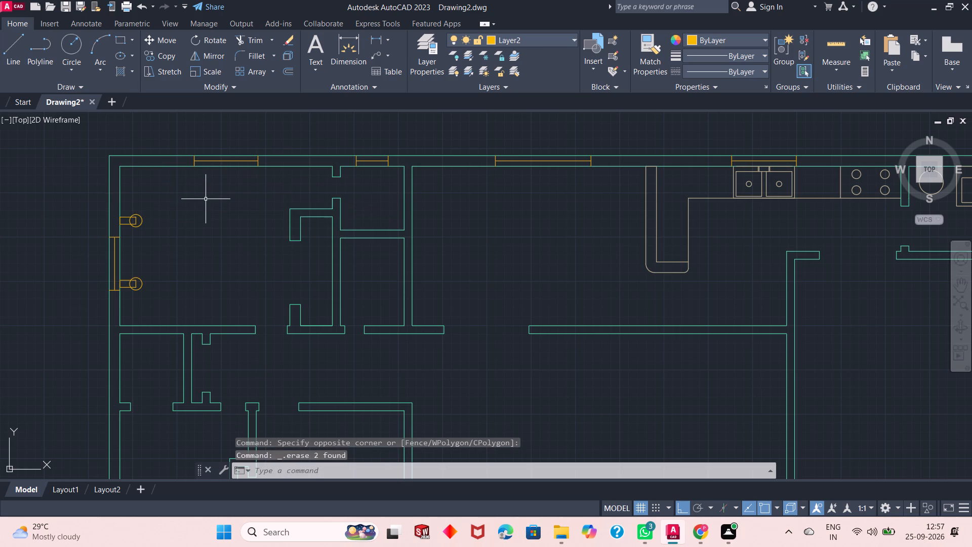
# Draw a rectangle 8" wide and 1'6" high down from the top-left room's upper inner wall line, below the window's right half.
pyautogui.scroll(1, 192, 172)
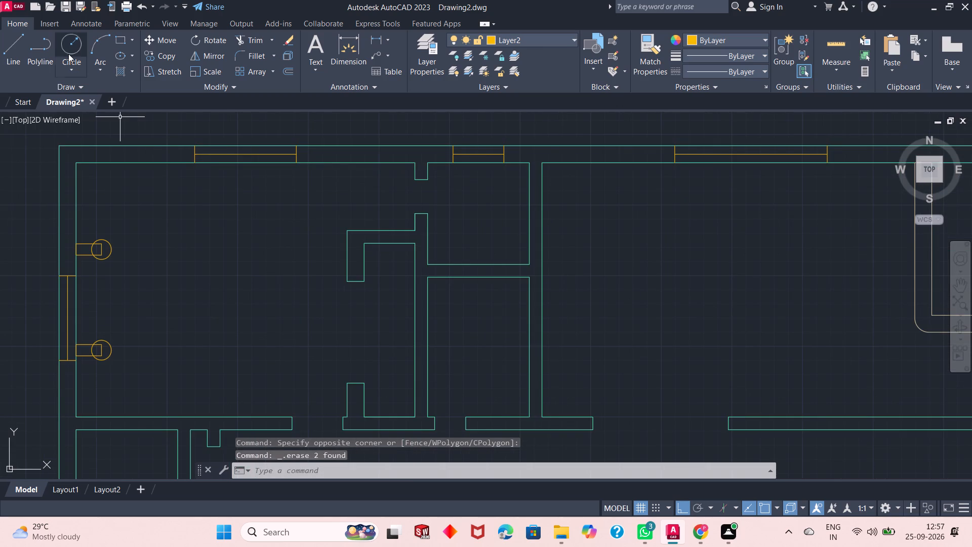
pyautogui.click(123, 45)
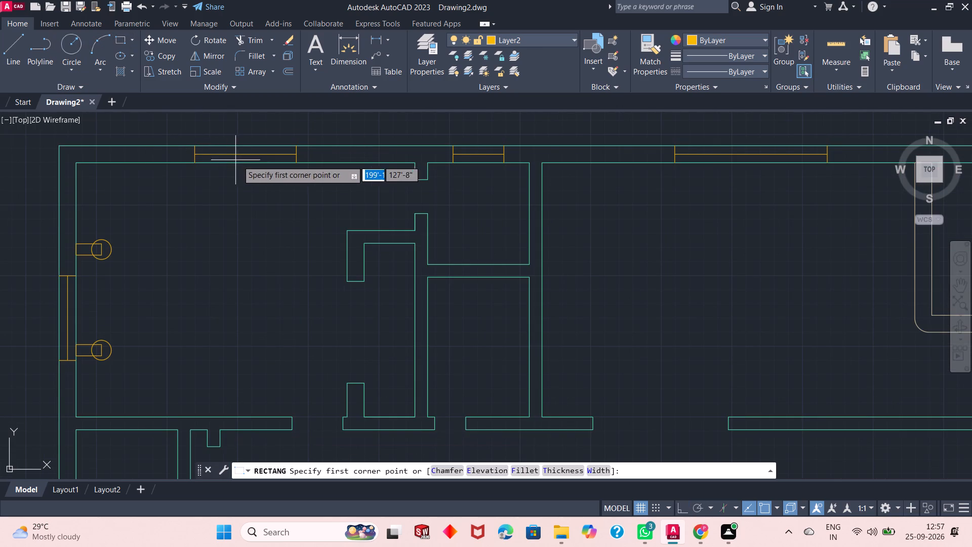
pyautogui.click(265, 163)
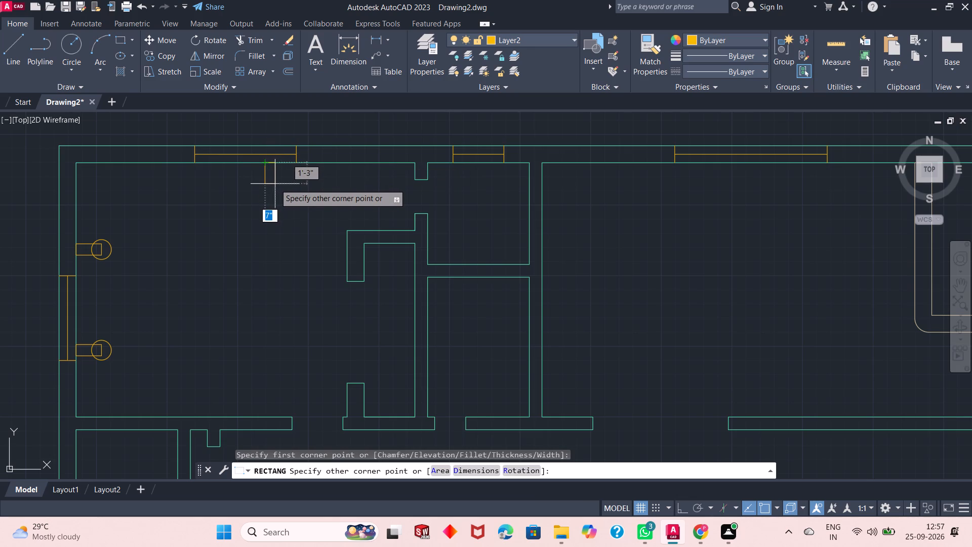
pyautogui.press('8')
pyautogui.hotkey('shift', '"')
pyautogui.press('Tab')
pyautogui.write('1\'6"')
pyautogui.press('Return')
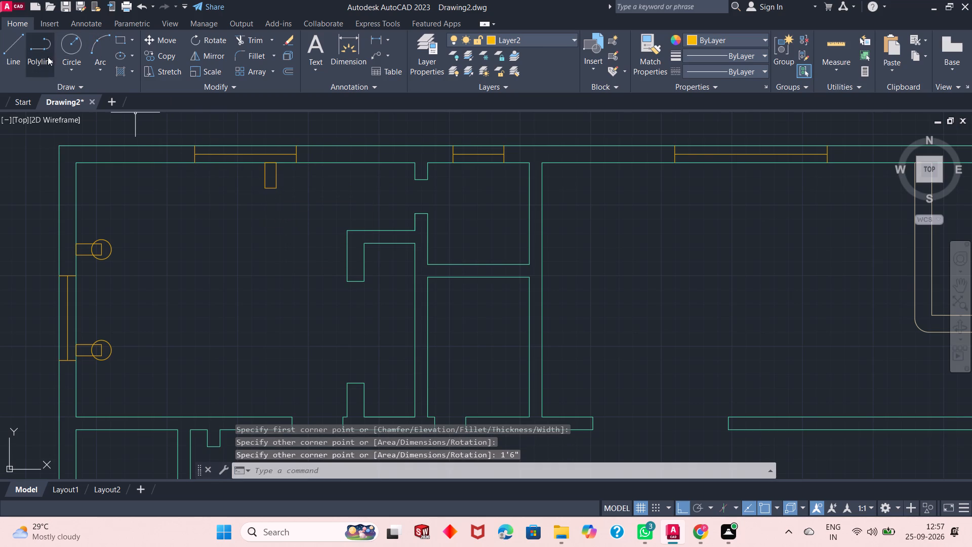
# Draw a circle of 7" radius centred on the midpoint of the new rectangle's bottom edge.
pyautogui.click(66, 45)
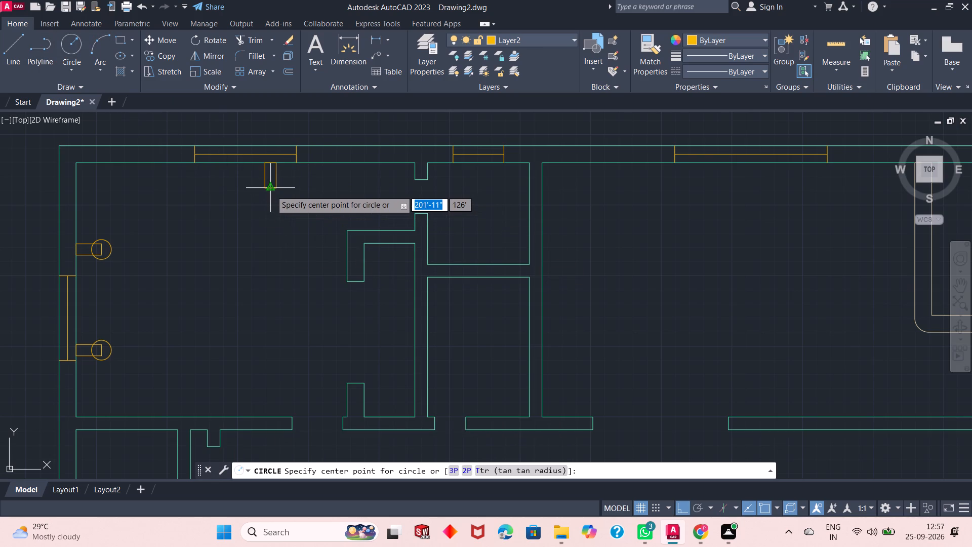
pyautogui.click(271, 190)
pyautogui.write('7"')
pyautogui.press('Return')
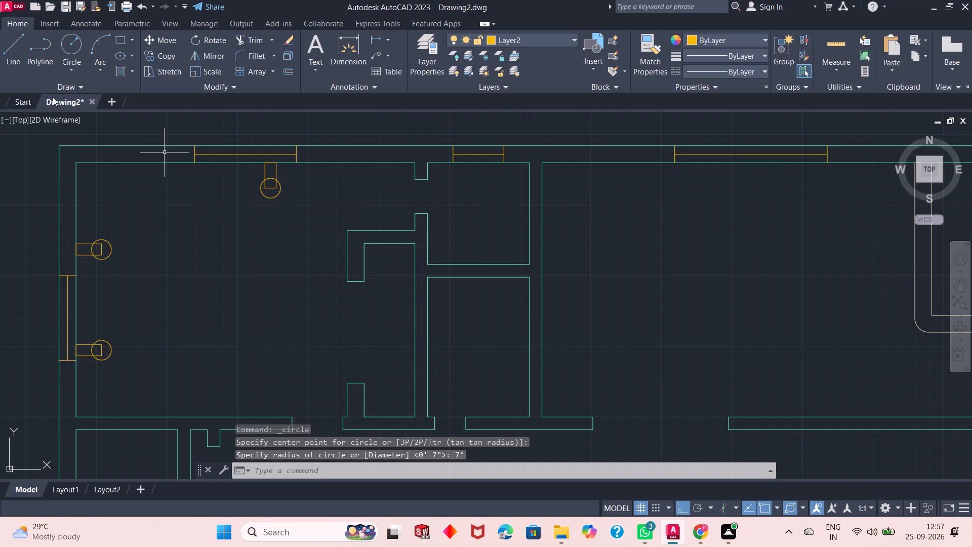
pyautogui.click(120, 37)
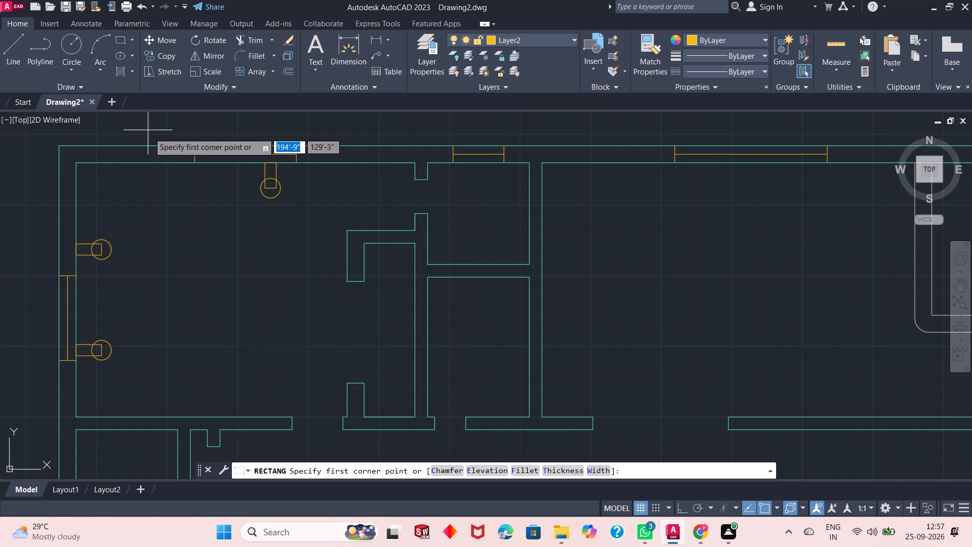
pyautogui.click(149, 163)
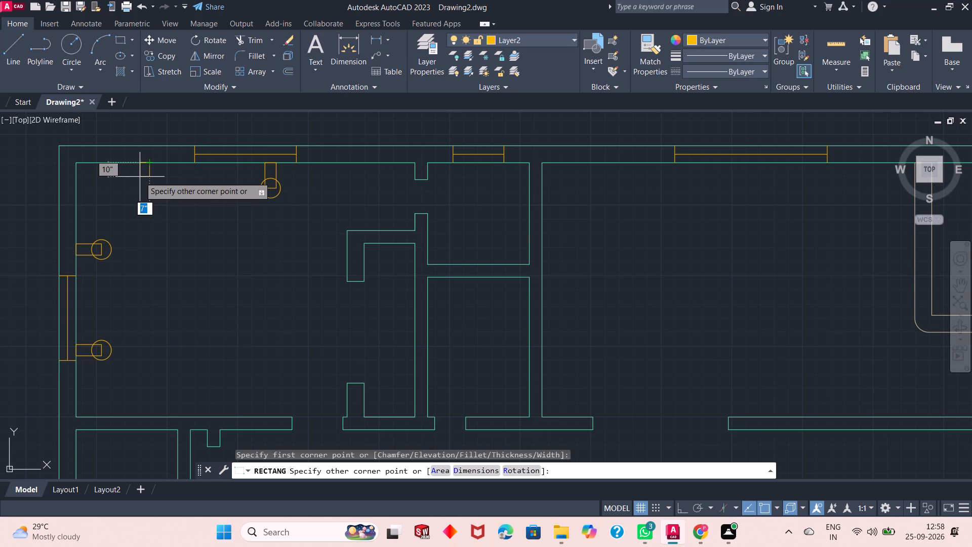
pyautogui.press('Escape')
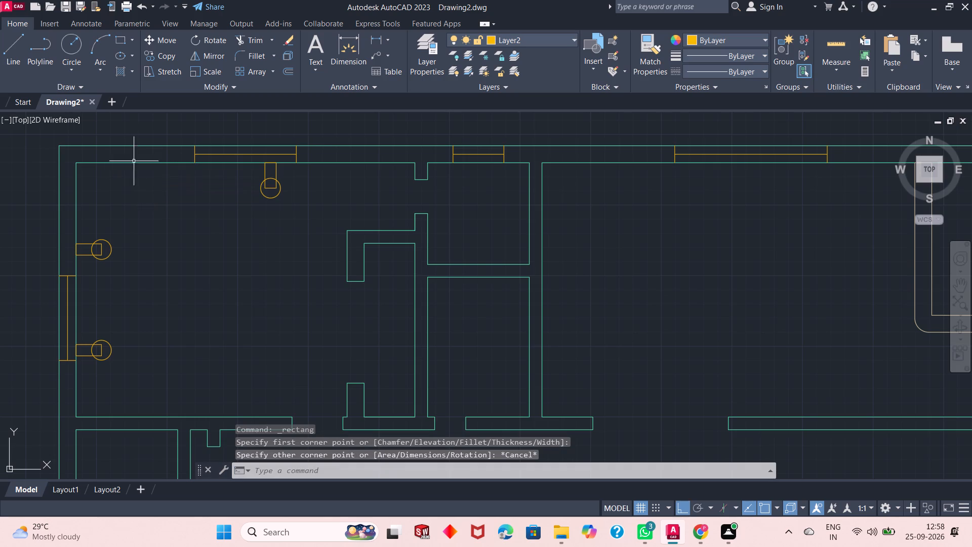
# Draw a second rectangle 8" wide and 1'6" high down from the upper inner wall line, just left of the same window.
pyautogui.click(121, 41)
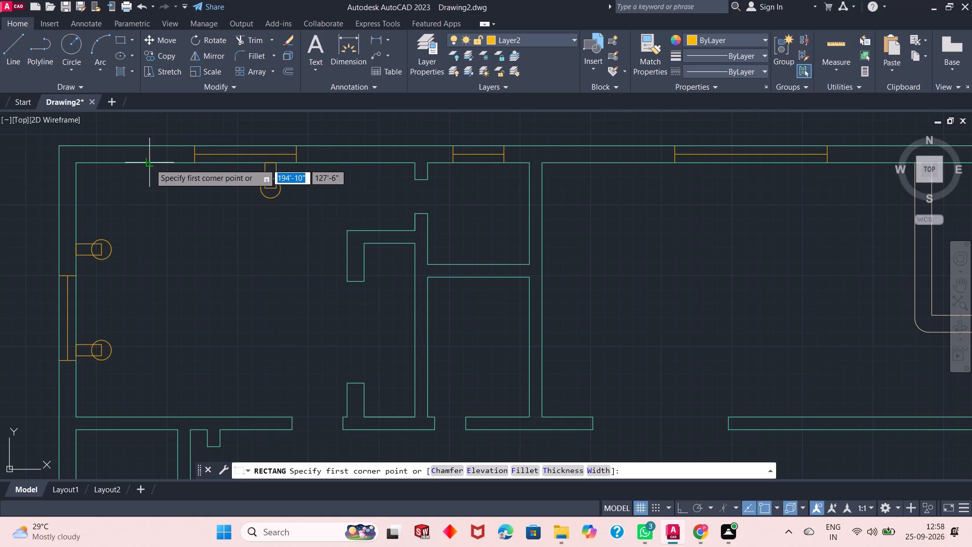
pyautogui.click(156, 164)
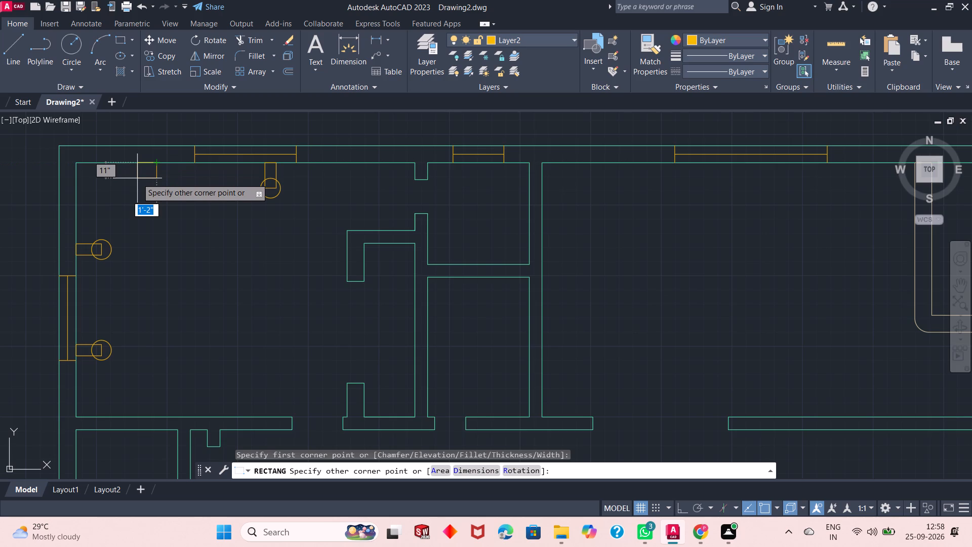
pyautogui.press('8')
pyautogui.hotkey('shift', '"')
pyautogui.press('Tab')
pyautogui.write('1\'6"')
pyautogui.press('Return')
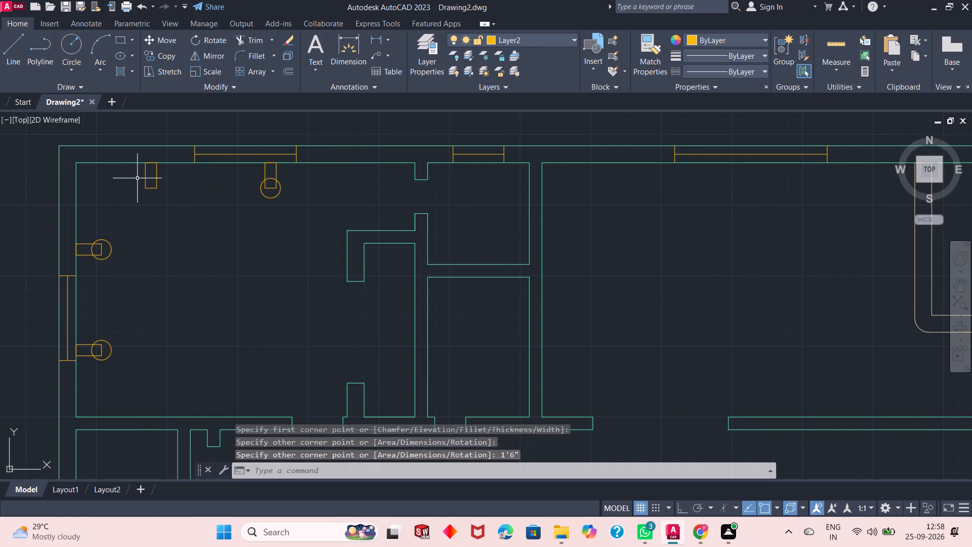
# Draw a circle of 7" radius centred on the midpoint of the second rectangle's bottom edge.
pyautogui.click(75, 48)
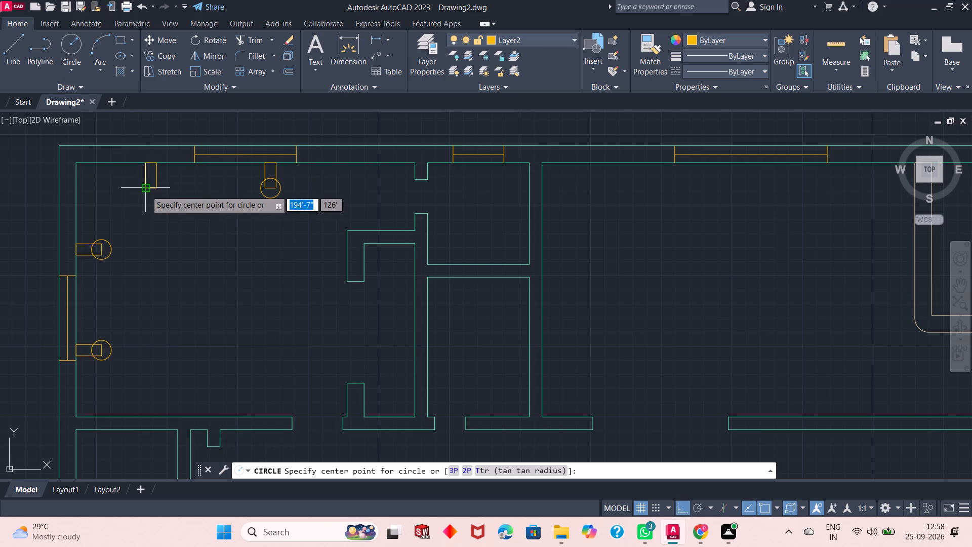
pyautogui.click(151, 190)
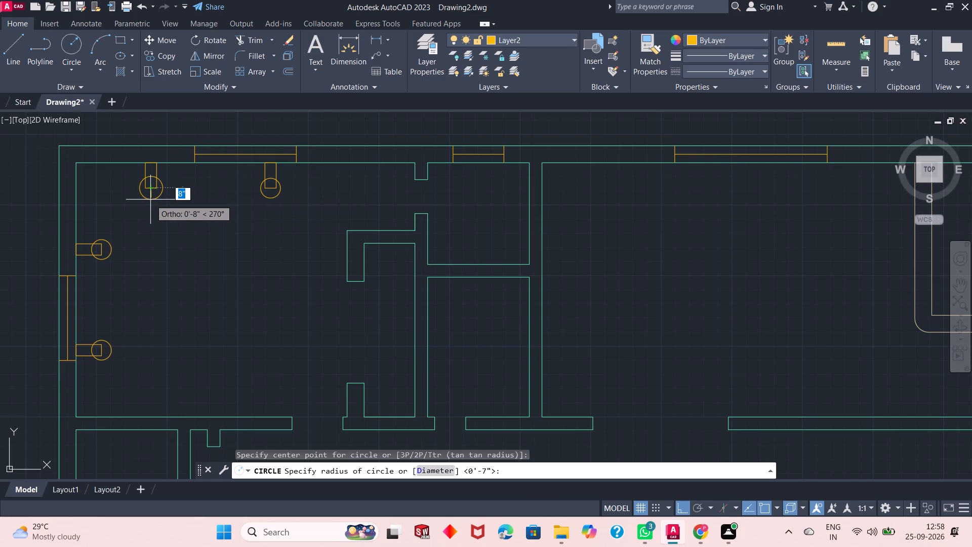
pyautogui.write('7"')
pyautogui.press('Return')
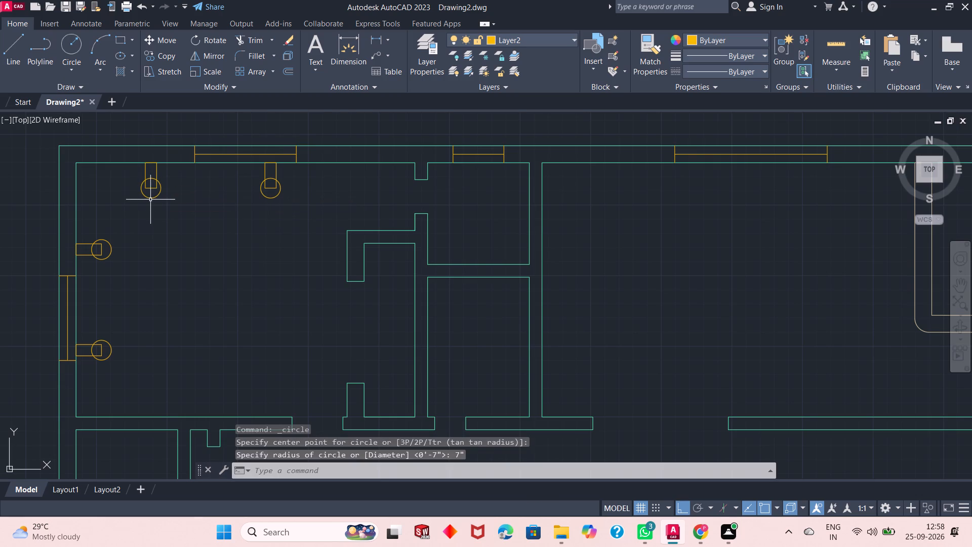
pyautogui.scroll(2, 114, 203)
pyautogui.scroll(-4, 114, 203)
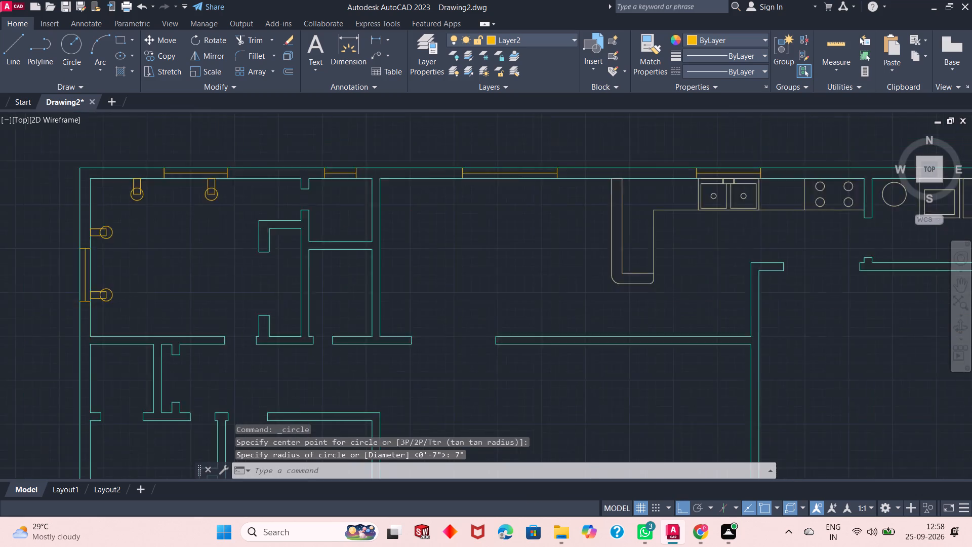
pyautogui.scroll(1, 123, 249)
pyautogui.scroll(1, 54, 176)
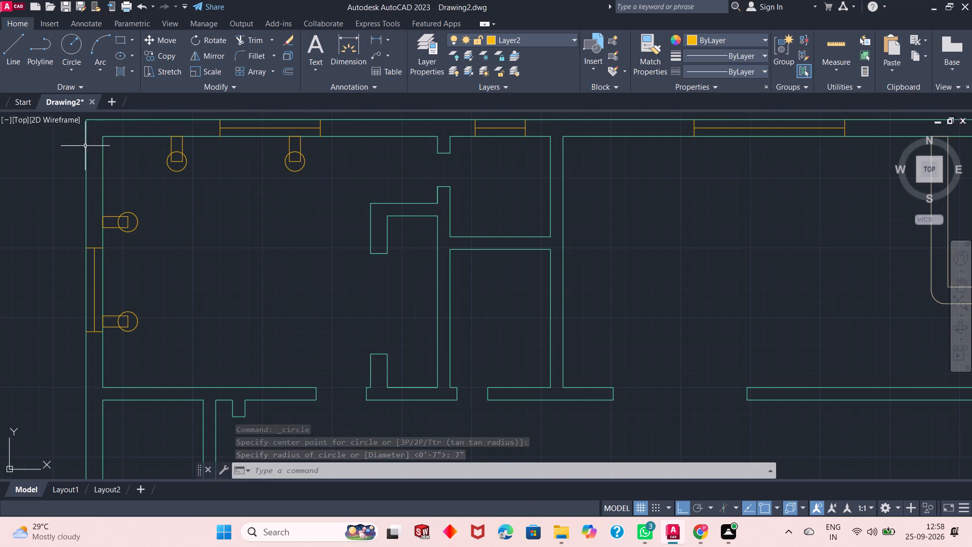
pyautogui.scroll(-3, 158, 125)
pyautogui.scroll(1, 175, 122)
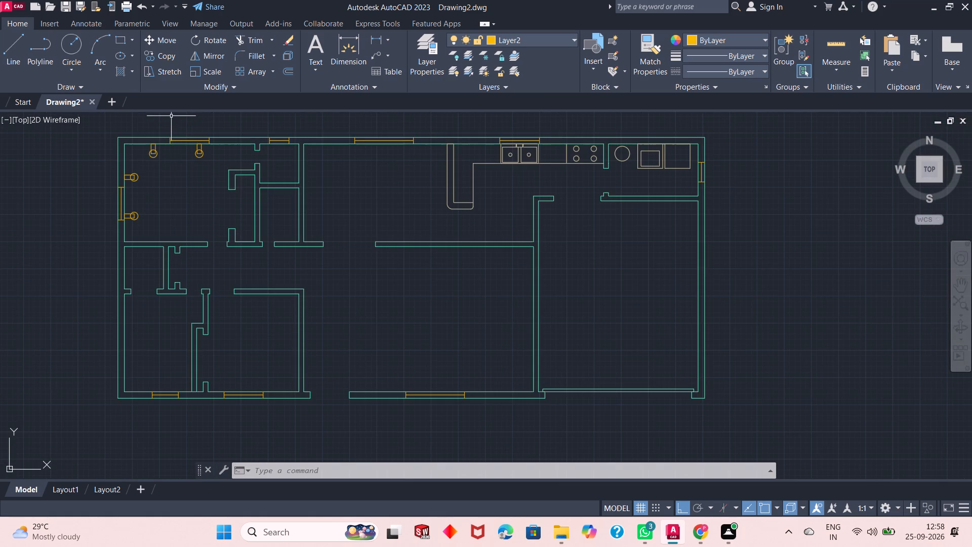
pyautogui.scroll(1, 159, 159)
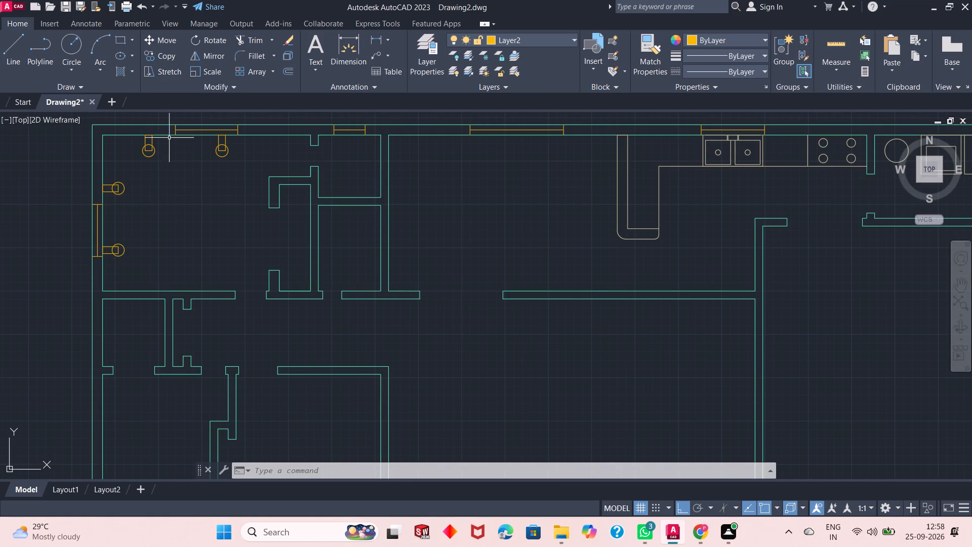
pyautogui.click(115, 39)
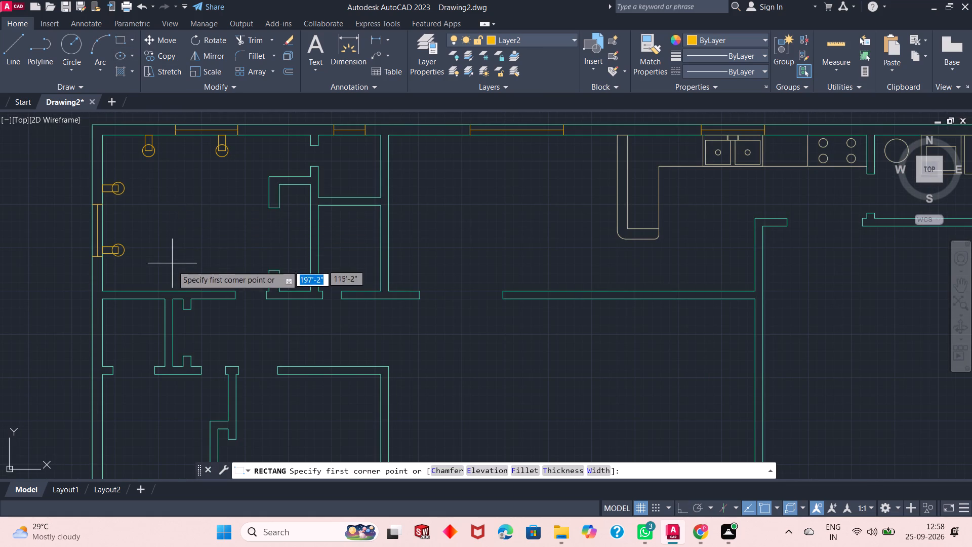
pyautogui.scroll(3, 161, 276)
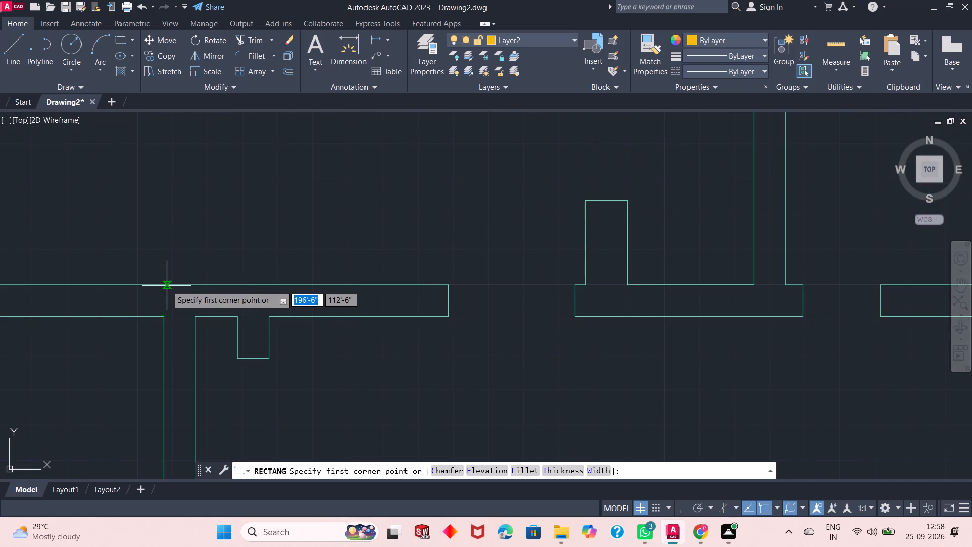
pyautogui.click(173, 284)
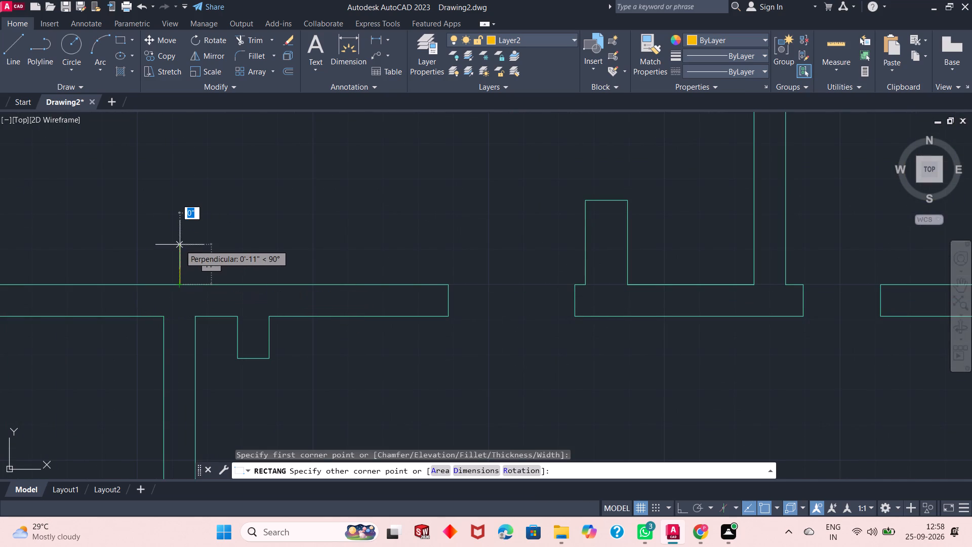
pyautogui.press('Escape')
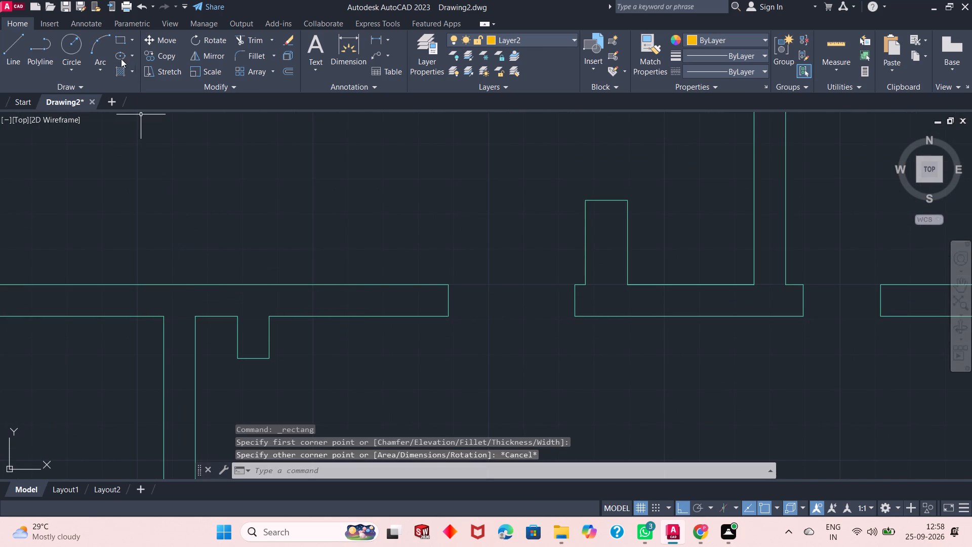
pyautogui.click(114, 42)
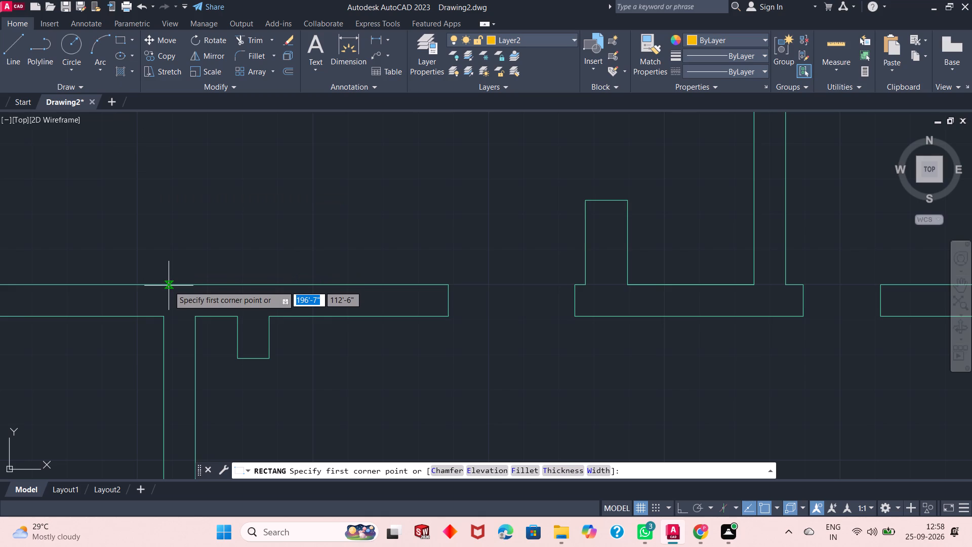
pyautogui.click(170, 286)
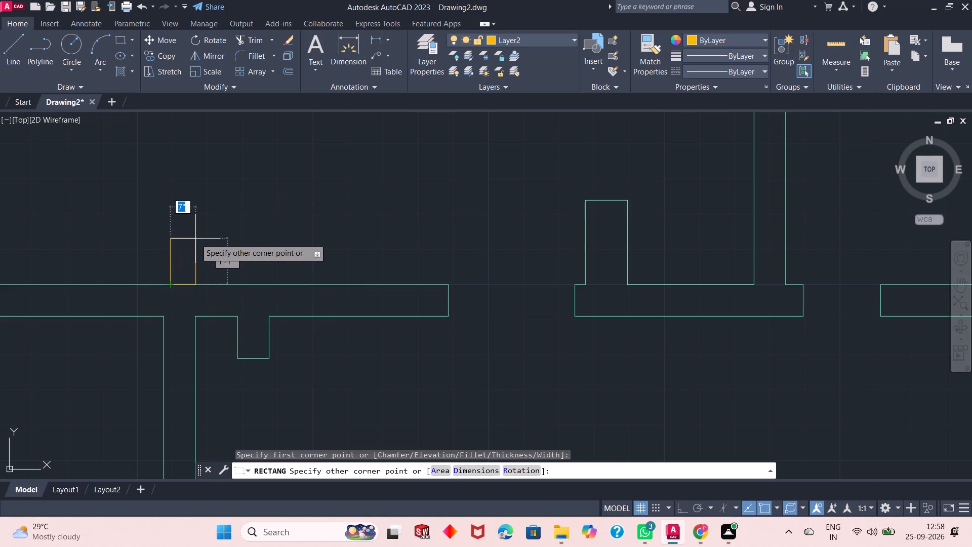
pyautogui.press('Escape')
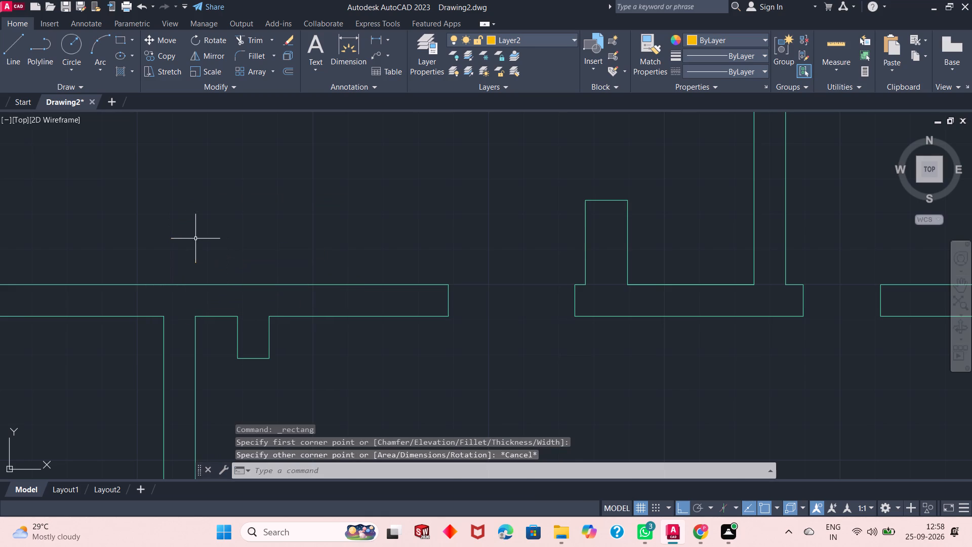
# Draw a rectangle 8" wide and 1'6" high up from the top-left room's lower wall line, above the partition wall junction.
pyautogui.click(119, 43)
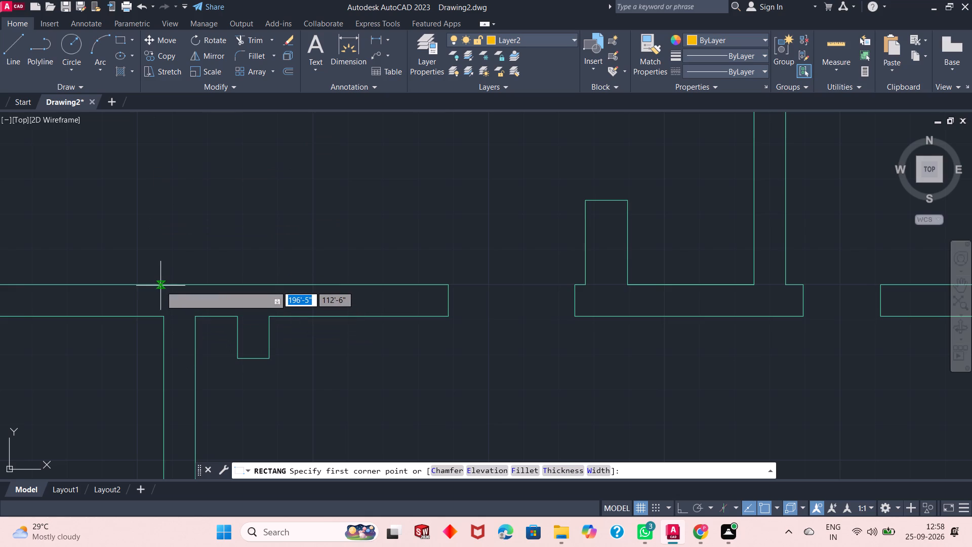
pyautogui.click(167, 285)
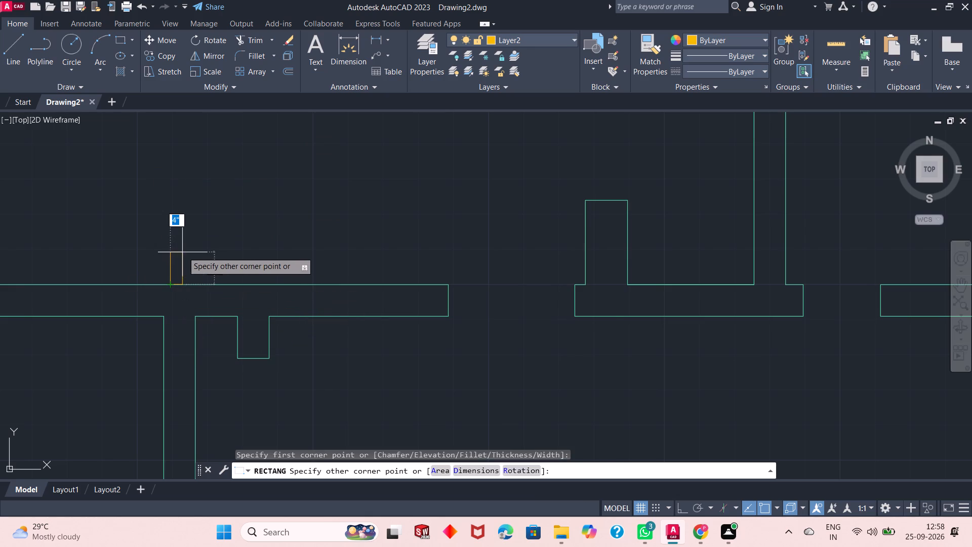
pyautogui.press('8')
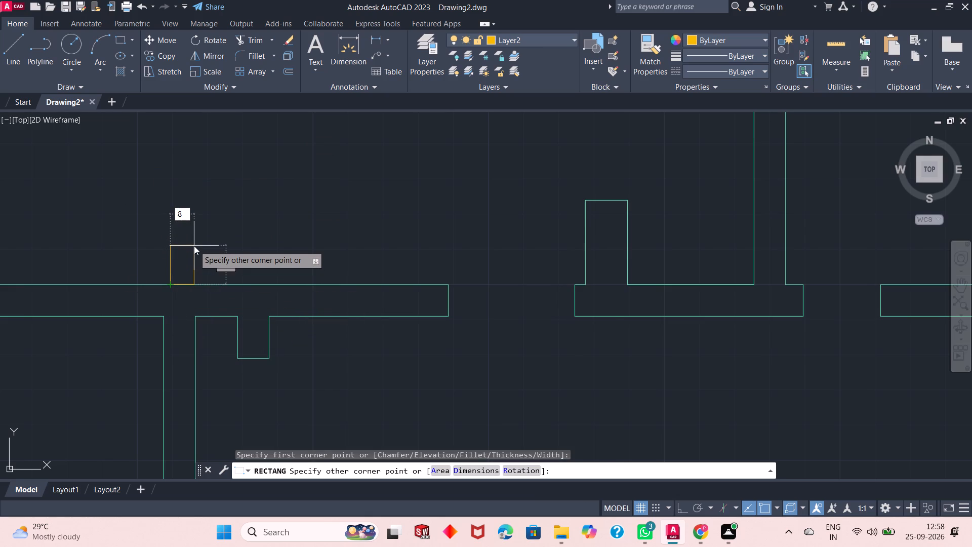
pyautogui.hotkey('shift', '"')
pyautogui.press('Tab')
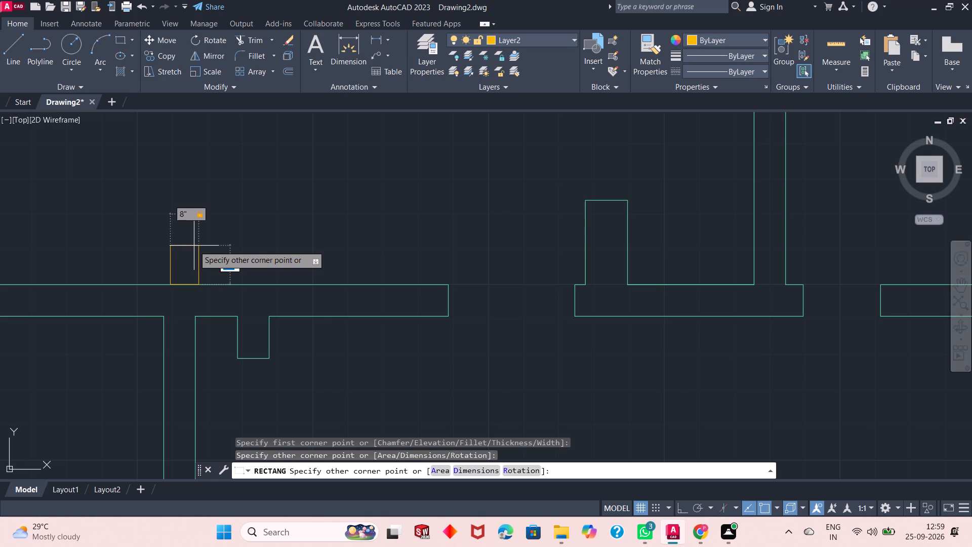
pyautogui.write('1\'6"')
pyautogui.press('Return')
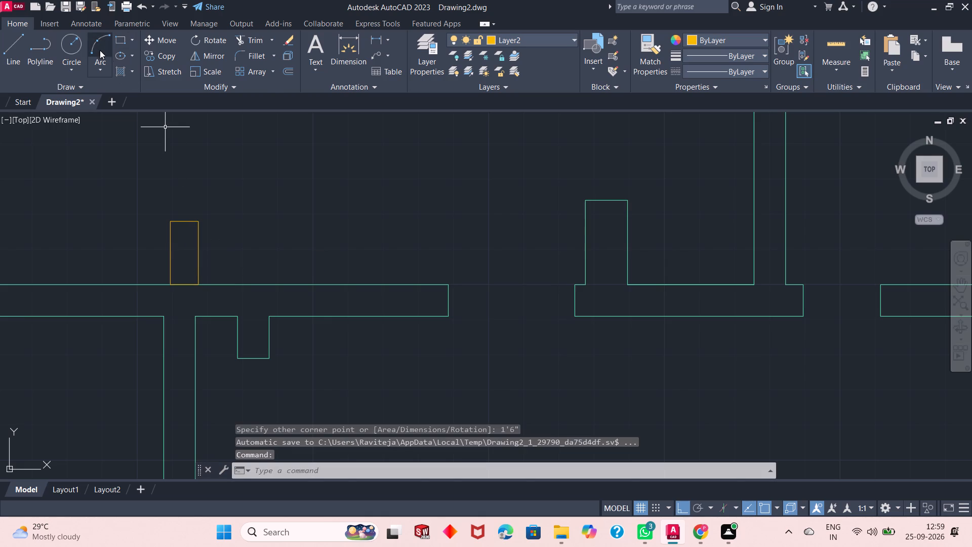
# Draw a circle of 7" radius centred on the midpoint of the top edge of the rectangle on the top-left room's lower wall.
pyautogui.click(72, 48)
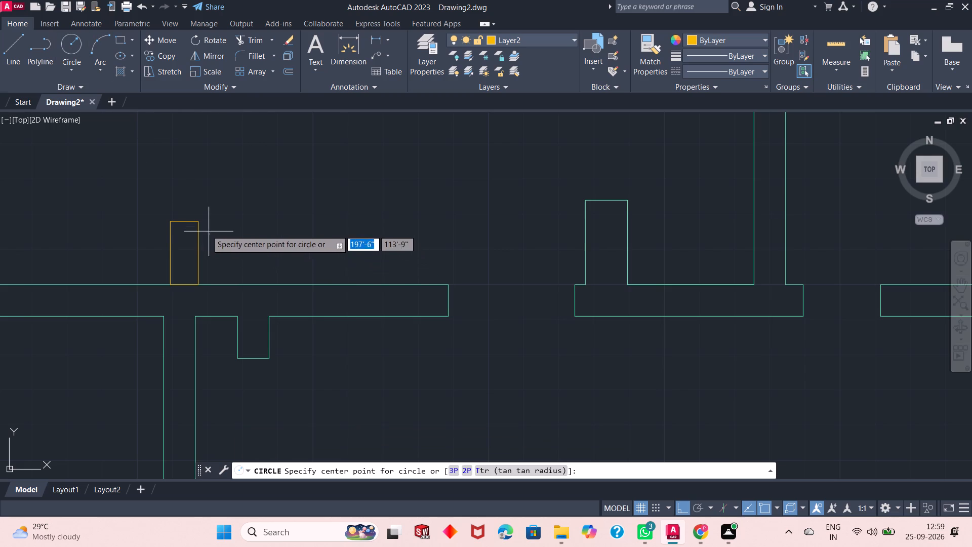
pyautogui.click(185, 224)
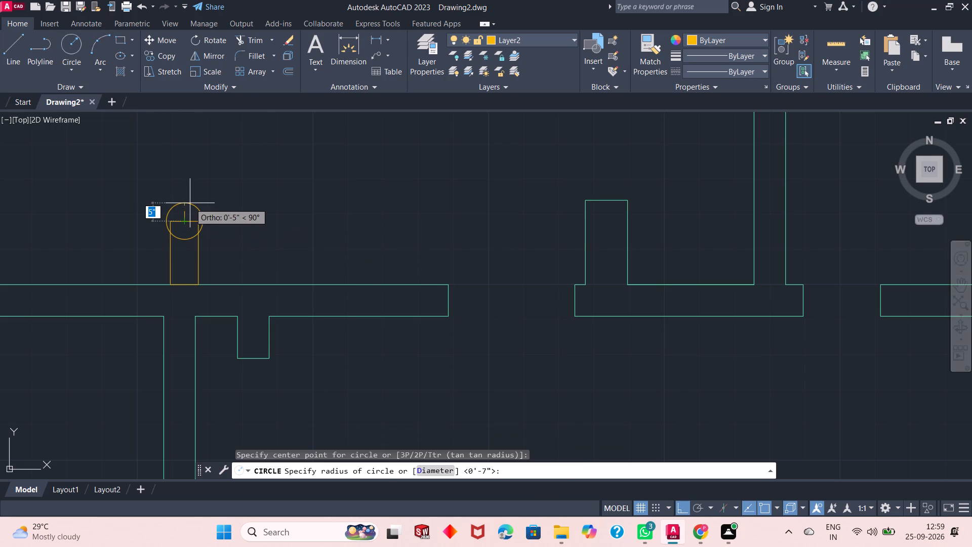
pyautogui.write('7"')
pyautogui.press('Return')
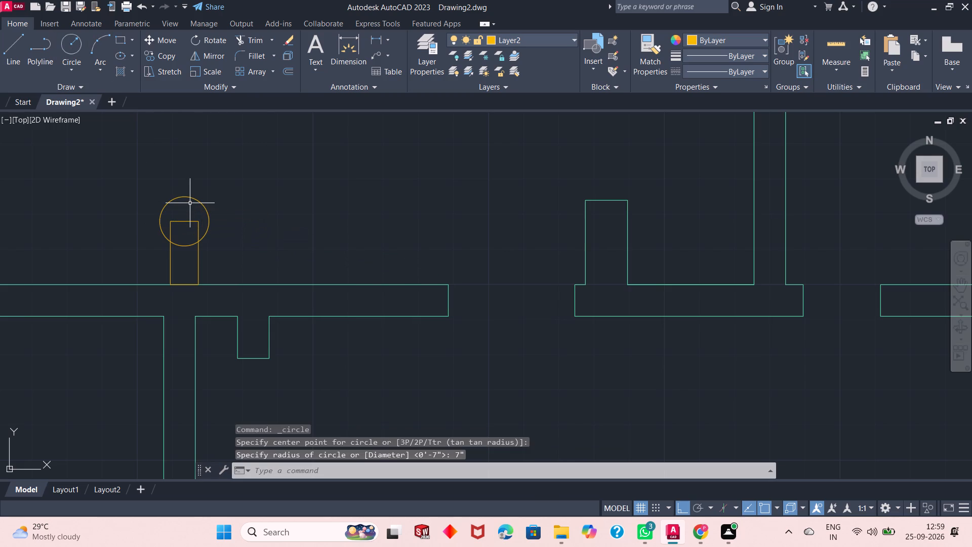
# Examine the fixtures placed in the top-left room and the surrounding rooms of the floor plan.
pyautogui.scroll(-6, 190, 203)
pyautogui.scroll(2, 190, 202)
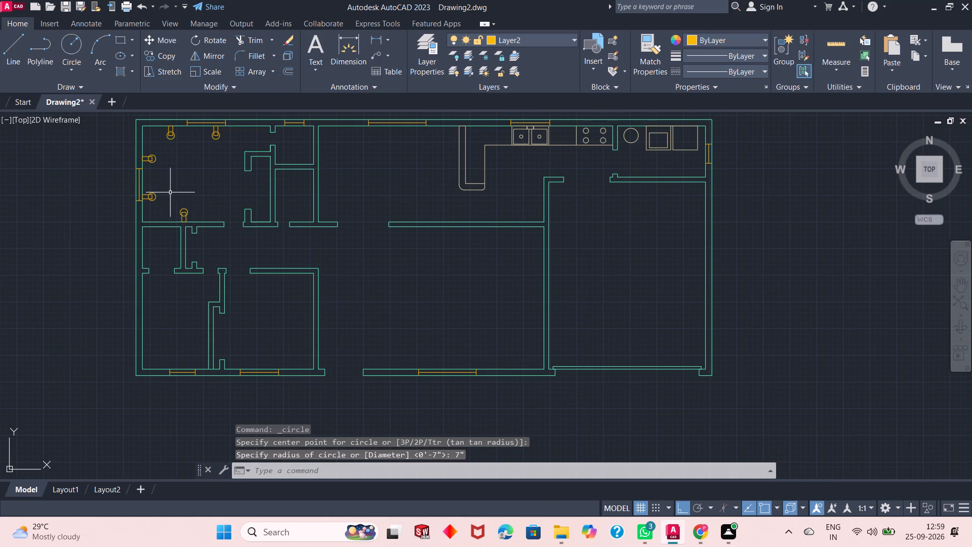
pyautogui.scroll(1, 163, 191)
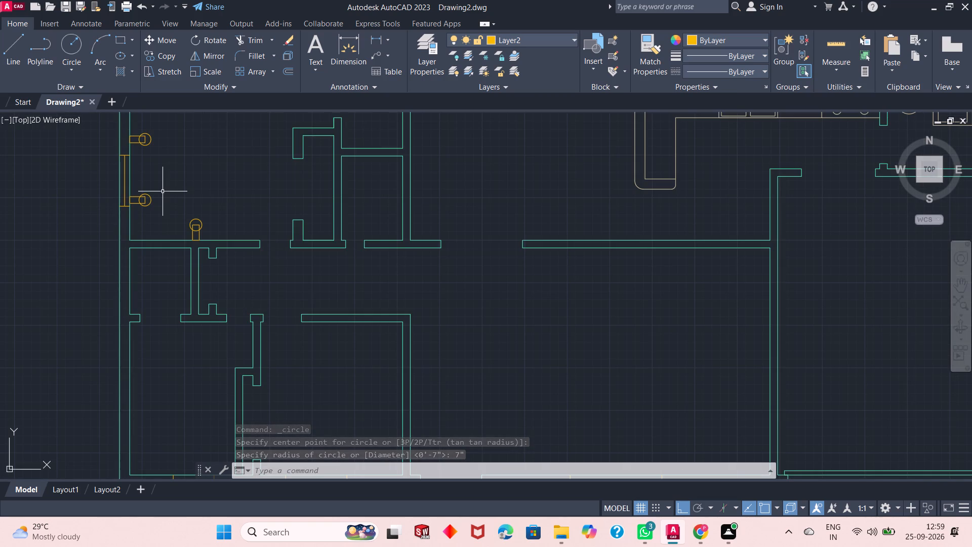
pyautogui.scroll(1, 163, 191)
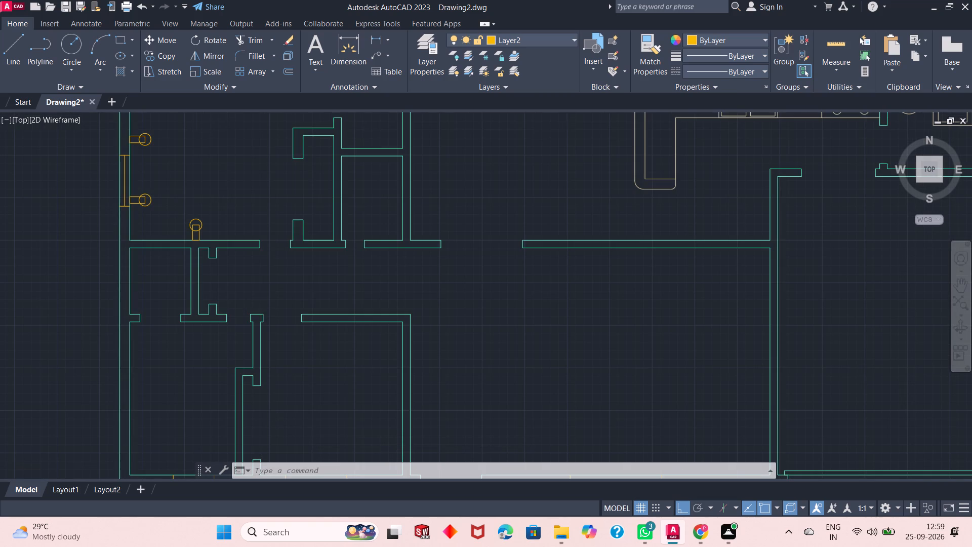
pyautogui.scroll(1, 173, 181)
pyautogui.scroll(-2, 173, 181)
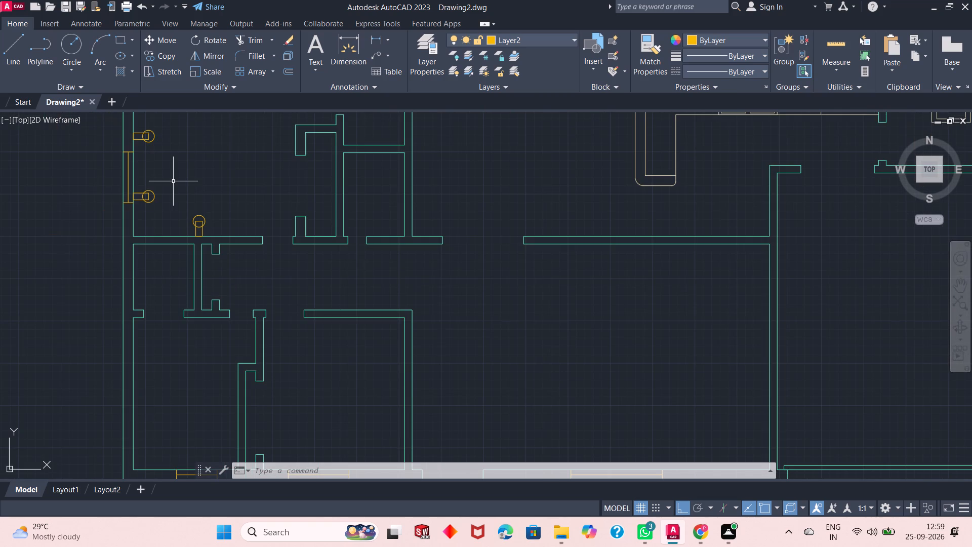
pyautogui.scroll(-1, 213, 202)
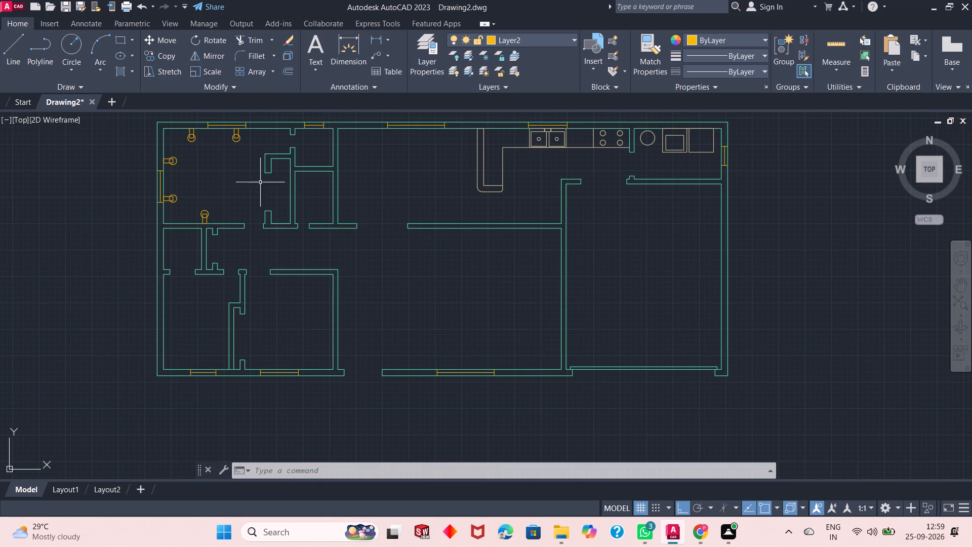
pyautogui.scroll(-1, 330, 169)
pyautogui.scroll(1, 320, 169)
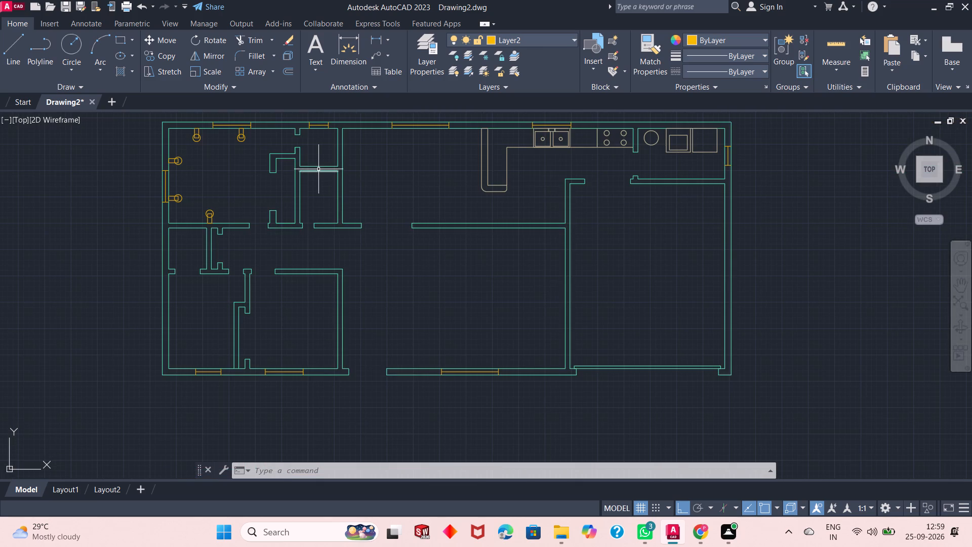
pyautogui.scroll(1, 295, 170)
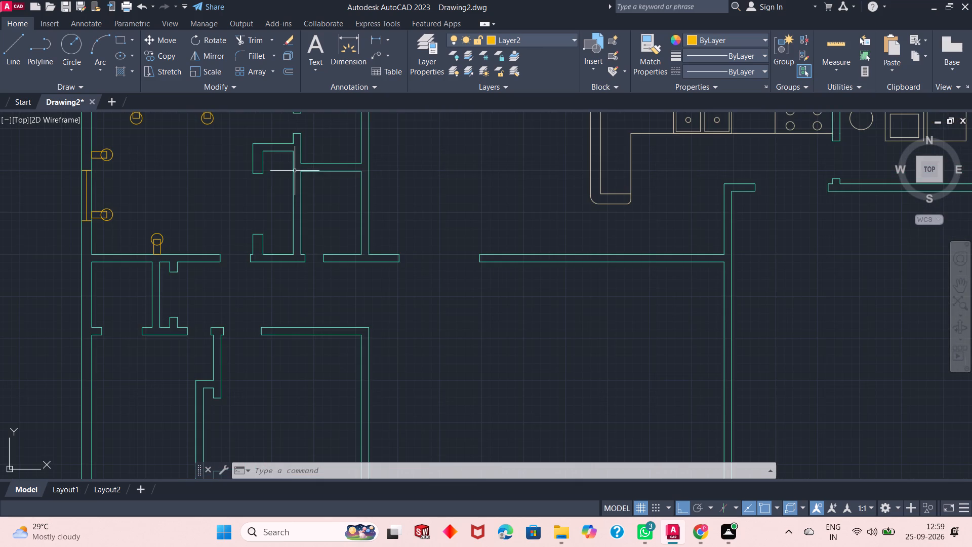
pyautogui.scroll(-1, 292, 172)
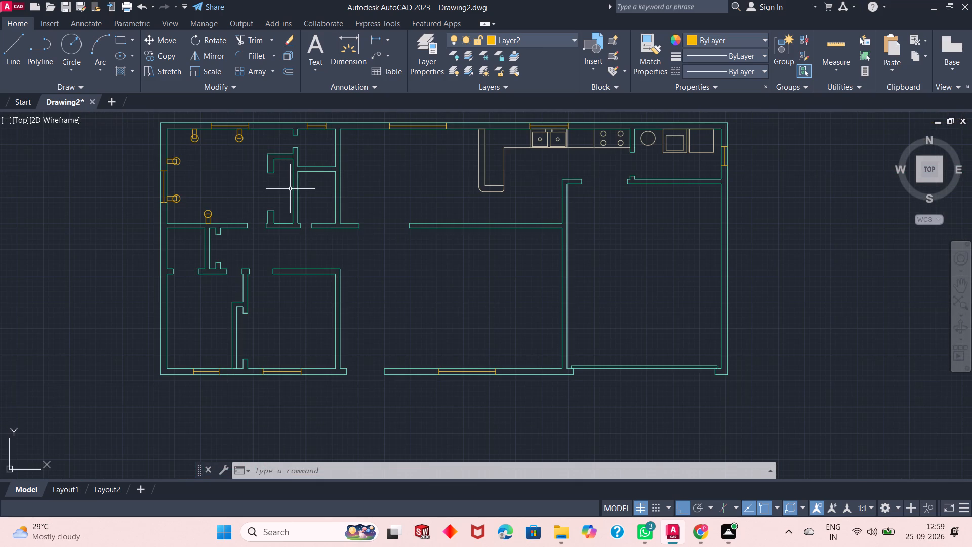
pyautogui.scroll(-1, 290, 189)
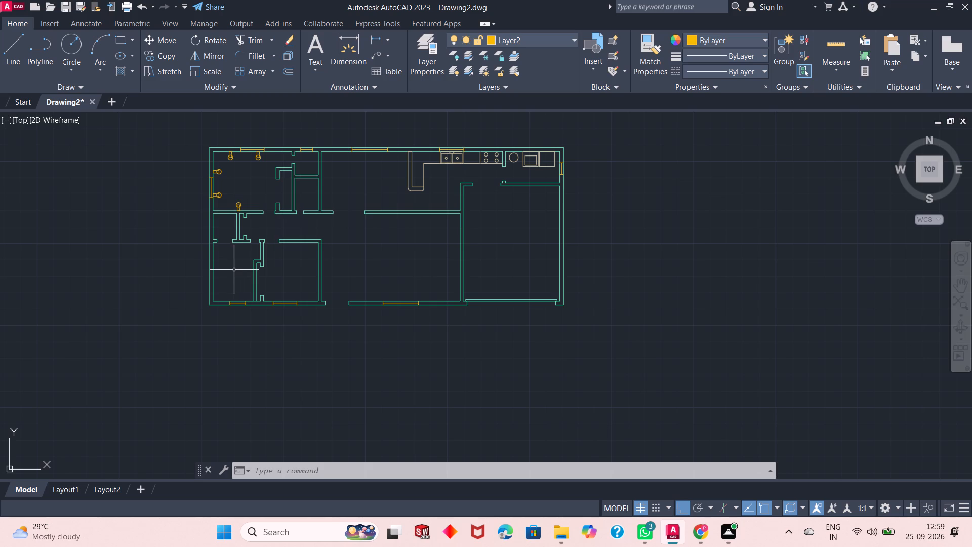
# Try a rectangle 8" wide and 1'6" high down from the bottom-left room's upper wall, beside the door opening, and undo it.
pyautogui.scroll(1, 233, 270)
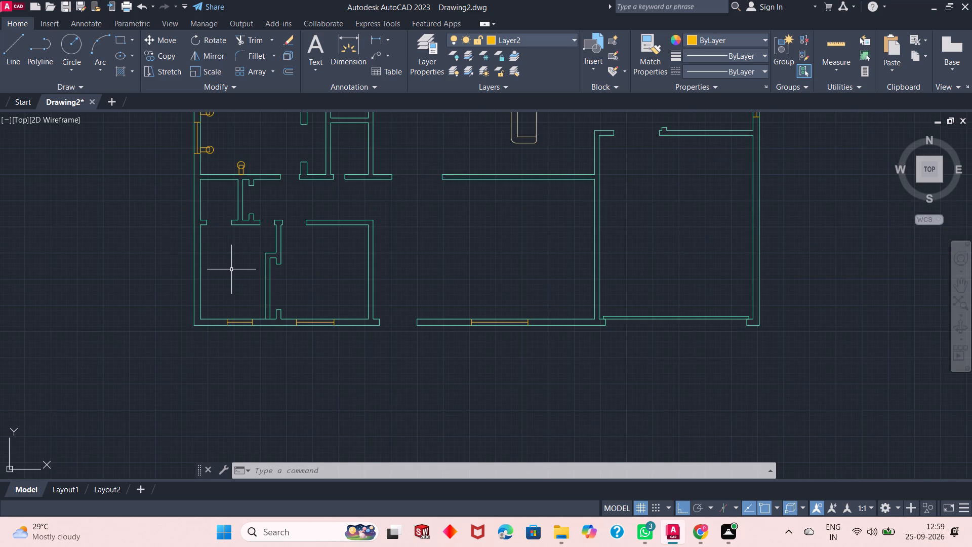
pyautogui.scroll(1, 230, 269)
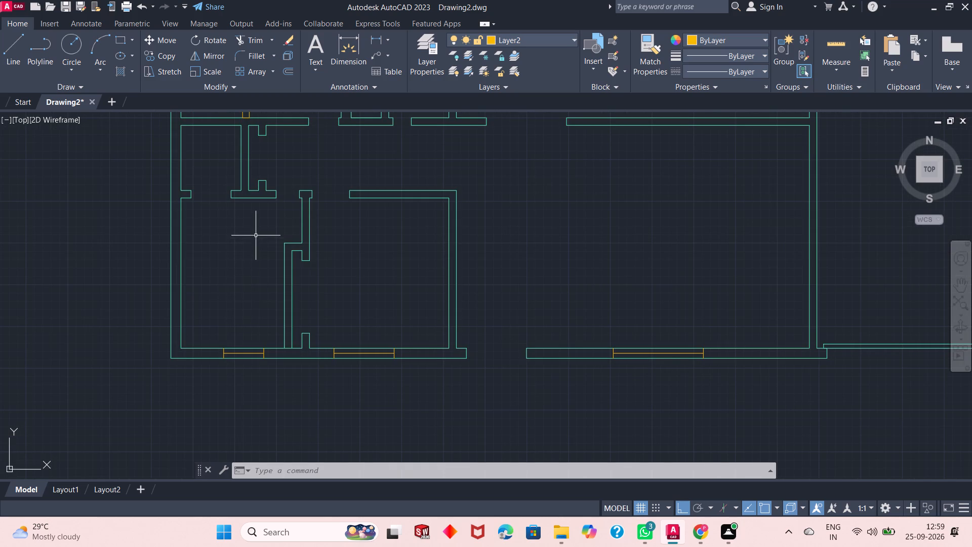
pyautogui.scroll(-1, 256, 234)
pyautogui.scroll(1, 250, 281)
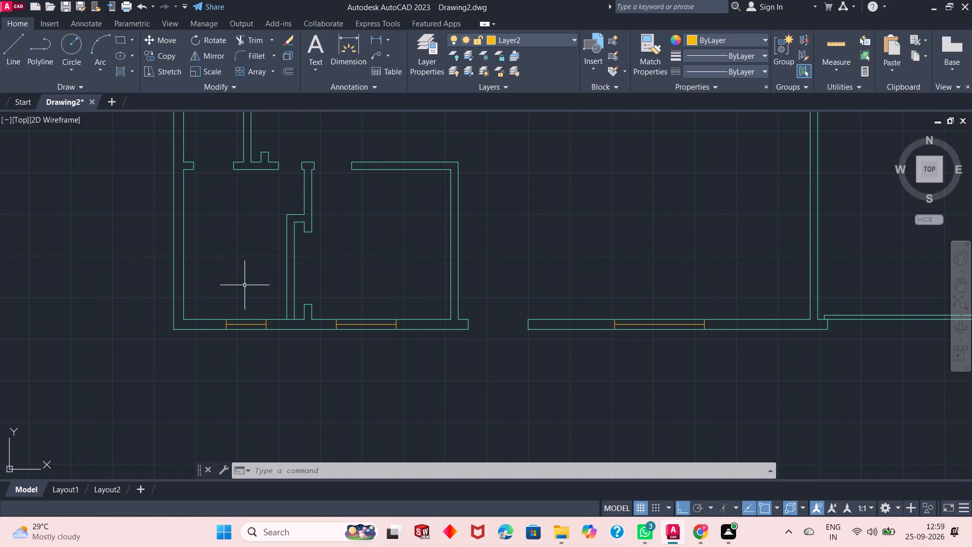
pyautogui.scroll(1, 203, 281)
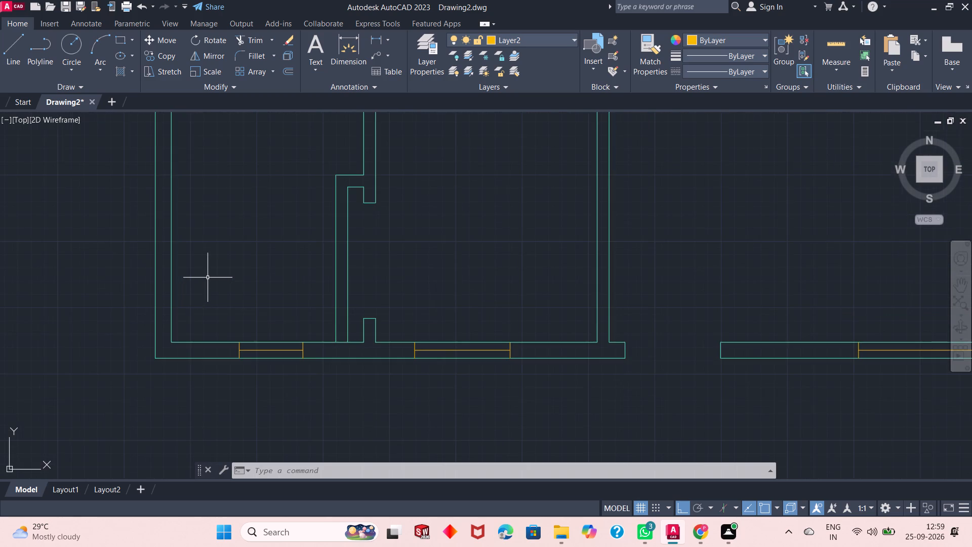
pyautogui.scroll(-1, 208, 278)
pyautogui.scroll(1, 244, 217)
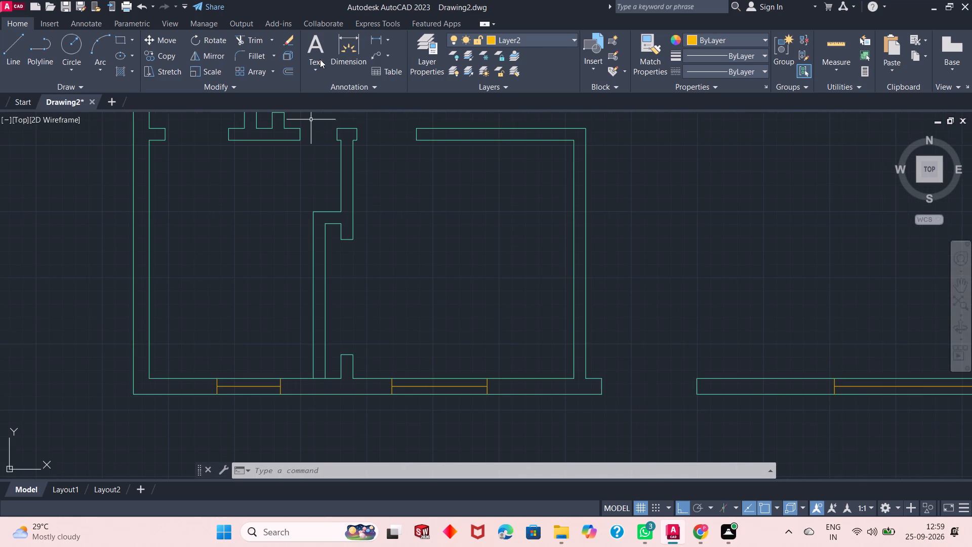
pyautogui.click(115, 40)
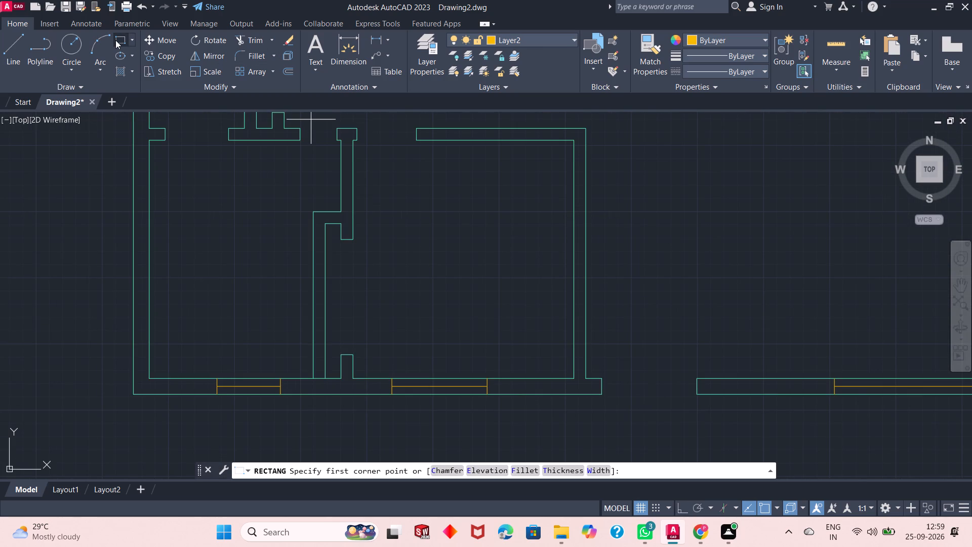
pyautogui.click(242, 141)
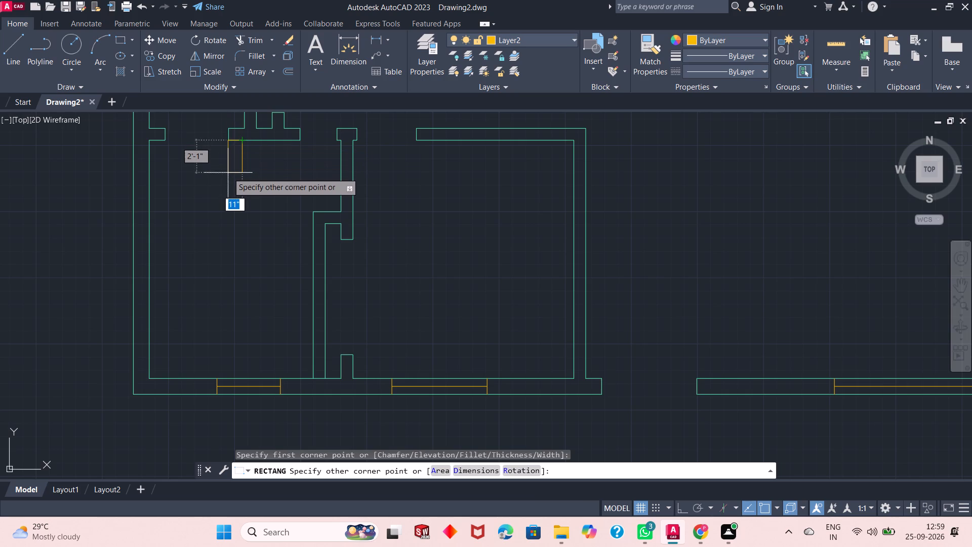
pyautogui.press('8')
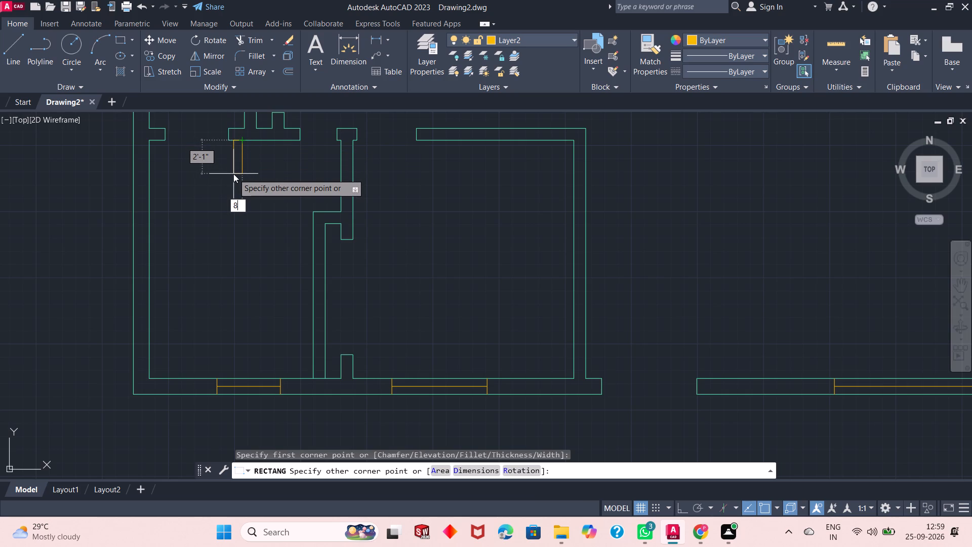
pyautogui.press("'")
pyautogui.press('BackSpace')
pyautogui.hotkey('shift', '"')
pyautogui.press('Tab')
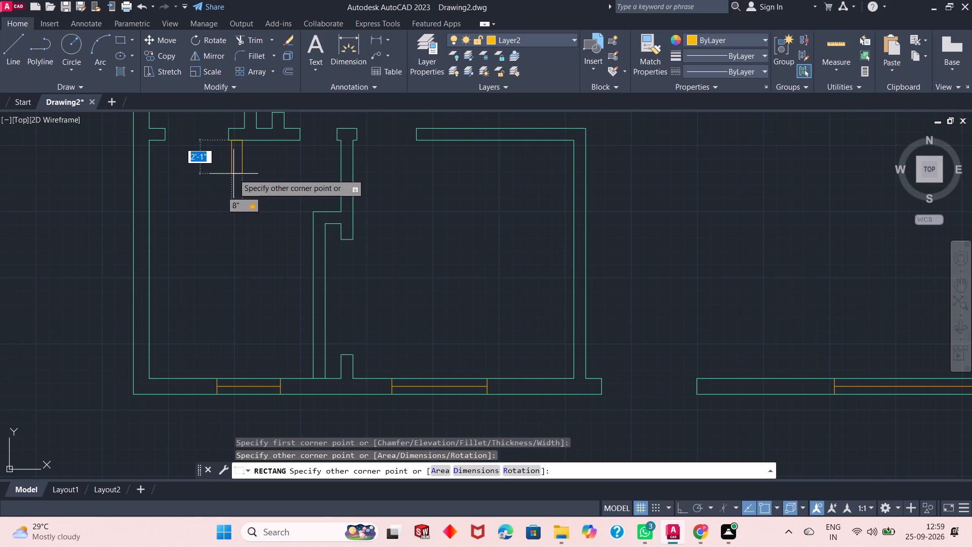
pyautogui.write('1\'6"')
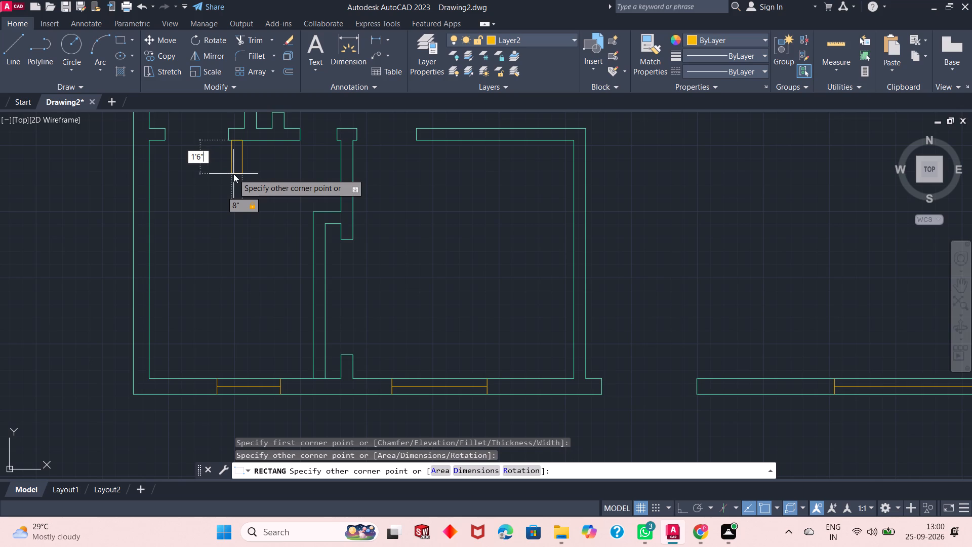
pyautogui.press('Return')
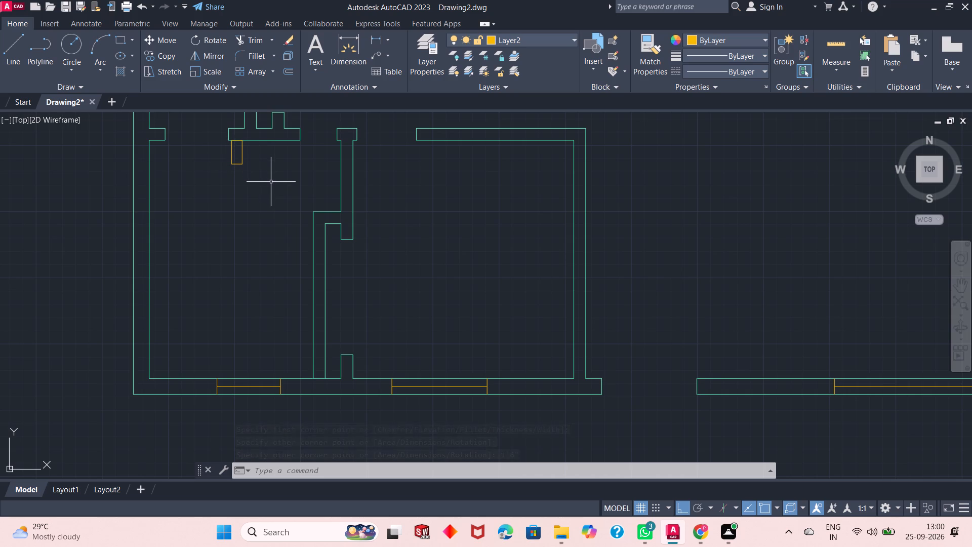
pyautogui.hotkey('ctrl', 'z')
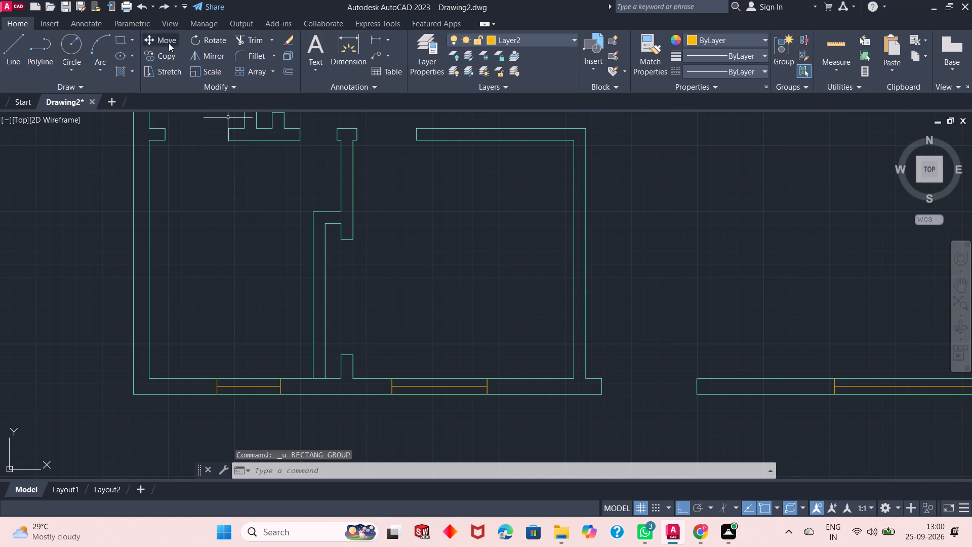
# Draw a rectangle 8" wide and 1'6" high down from the bottom-left room's upper wall, slightly further right from the door opening.
pyautogui.click(119, 40)
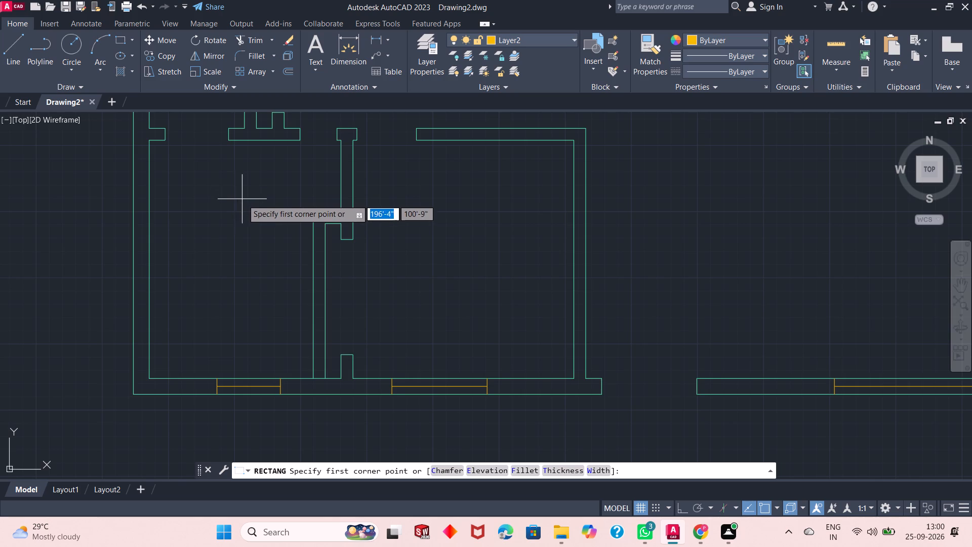
pyautogui.click(246, 141)
pyautogui.write('8"')
pyautogui.press('Tab')
pyautogui.press('1')
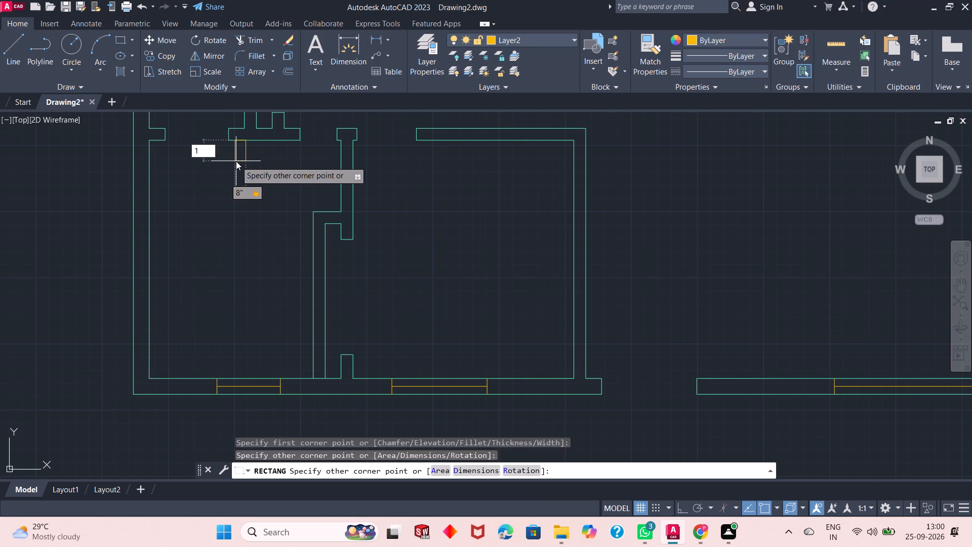
pyautogui.write('\'6"')
pyautogui.press('Return')
# Draw a circle of 7" radius centred on the midpoint of the new rectangle's bottom edge.
pyautogui.click(69, 38)
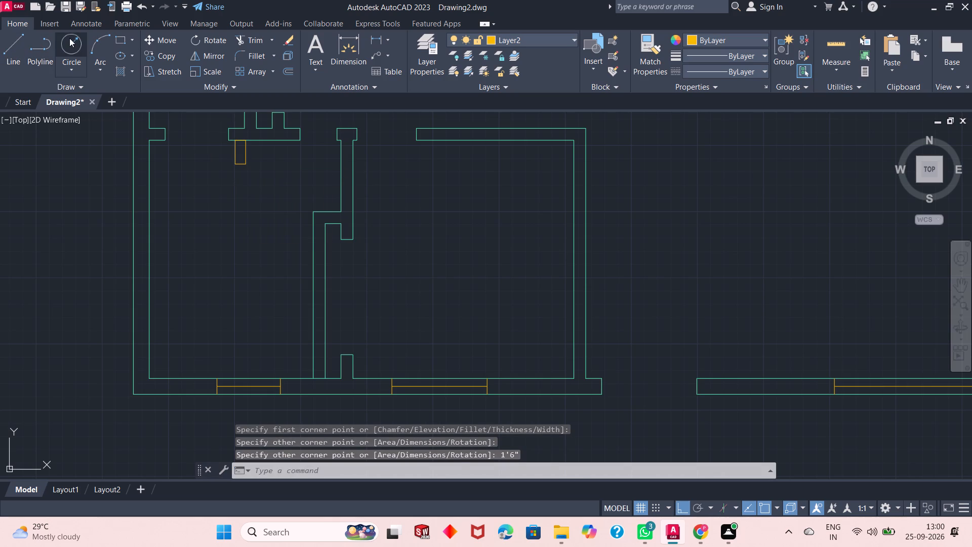
pyautogui.click(242, 167)
pyautogui.write('7"')
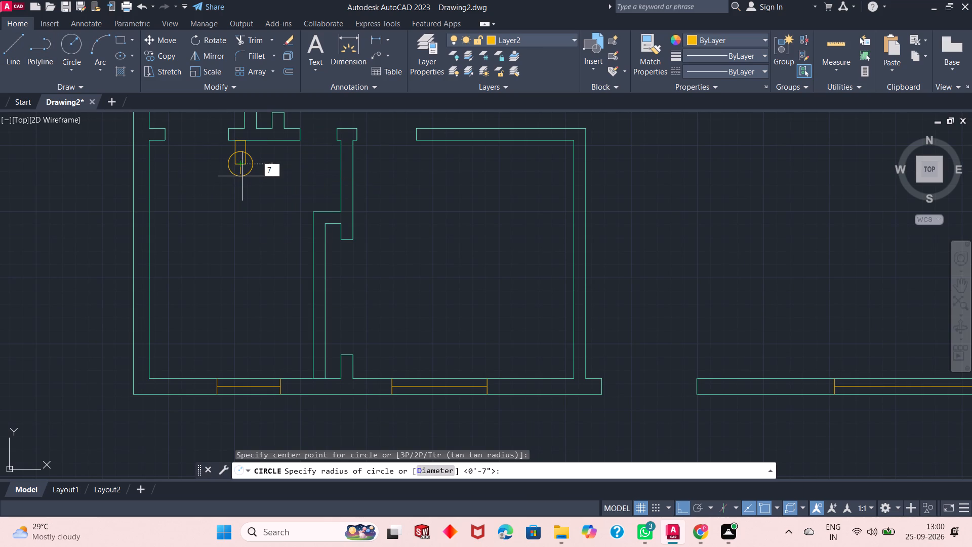